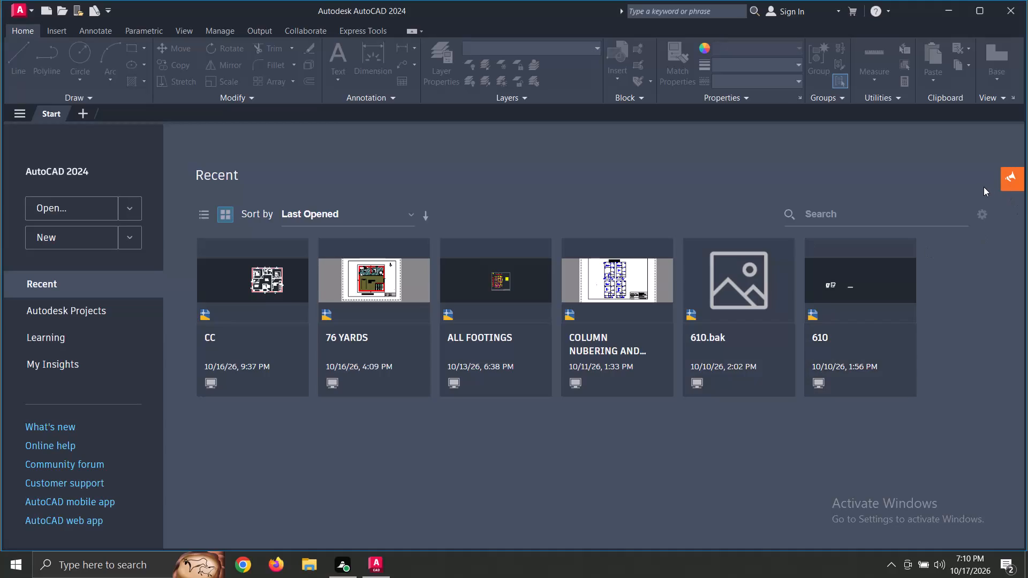
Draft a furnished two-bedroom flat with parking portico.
Create a new blank drawing.
click(65, 232)
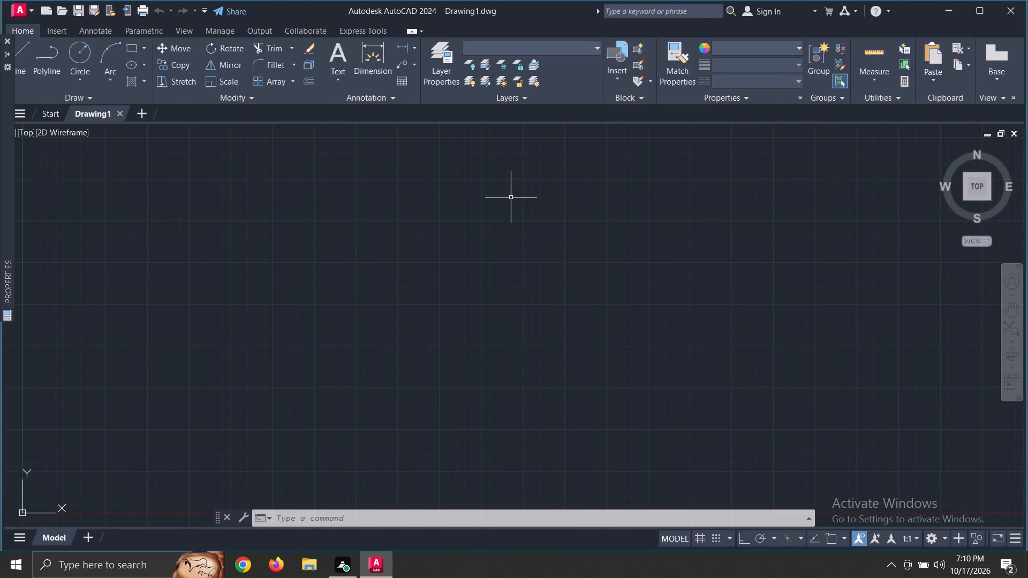
With Ortho on, draw two rays from one shared start point, one running horizontally rightward and one vertically downward.
text(ray)
key(space)
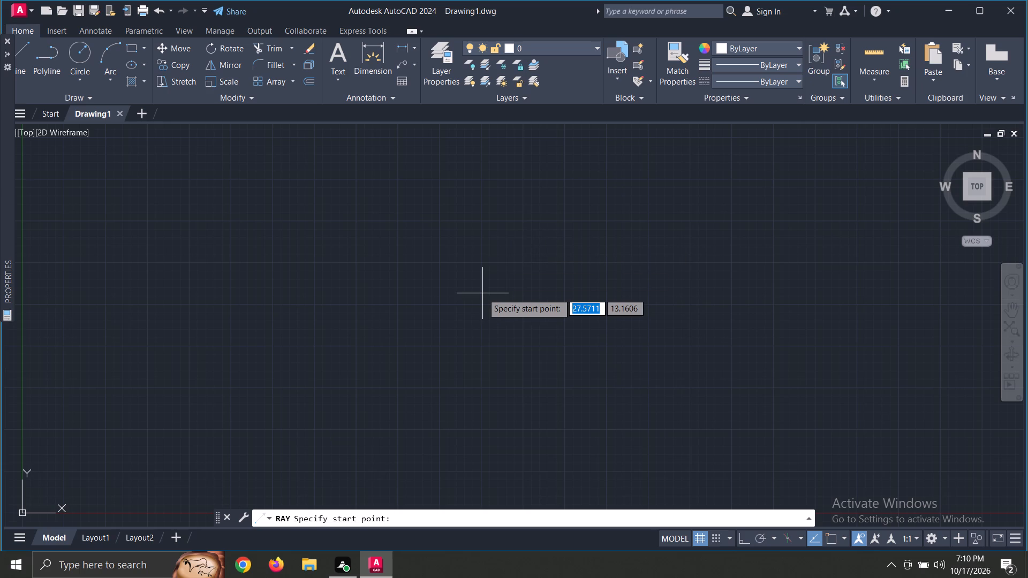
key(F8)
click(481, 307)
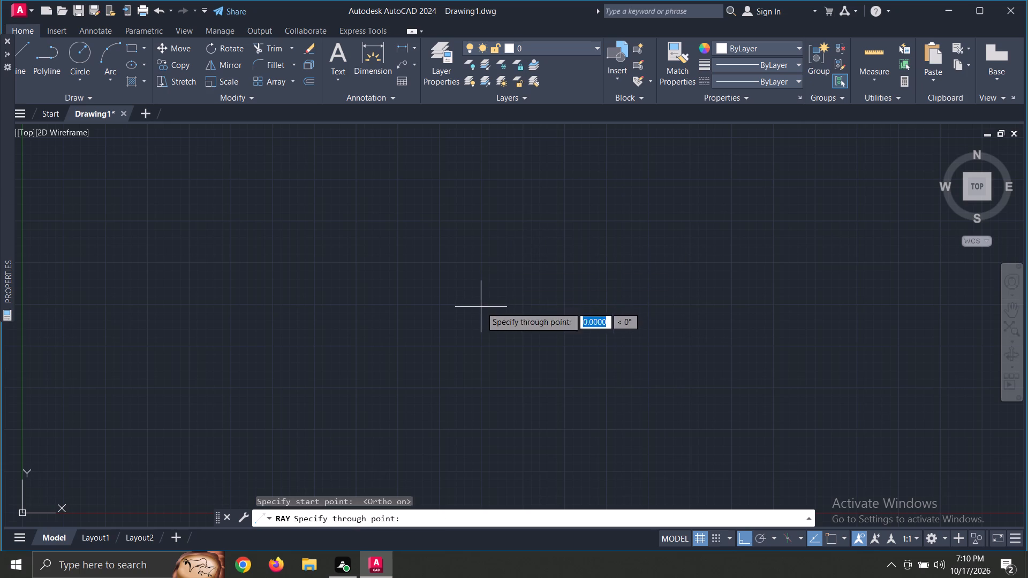
click(566, 300)
click(485, 408)
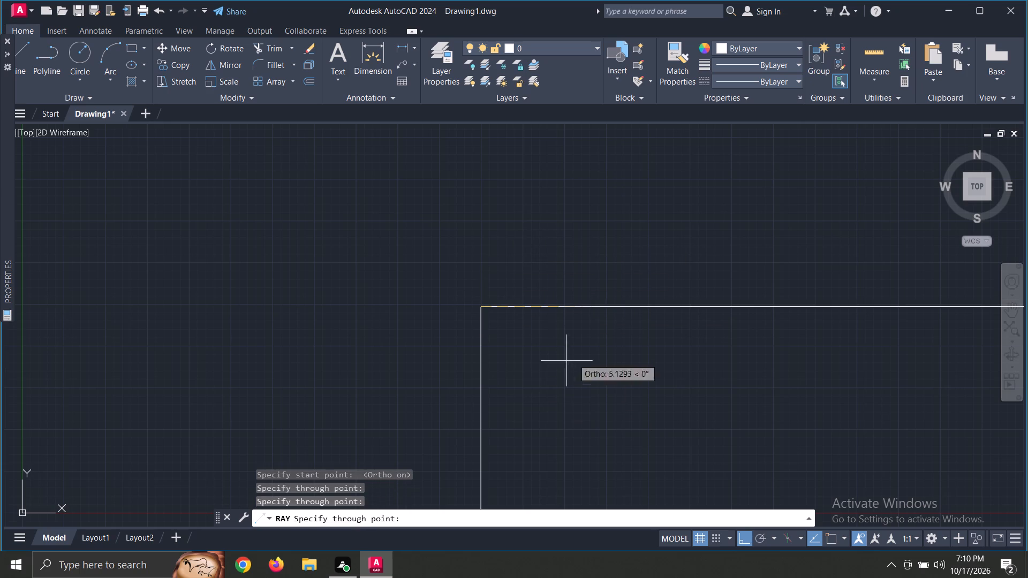
key(Escape)
key(Escape)
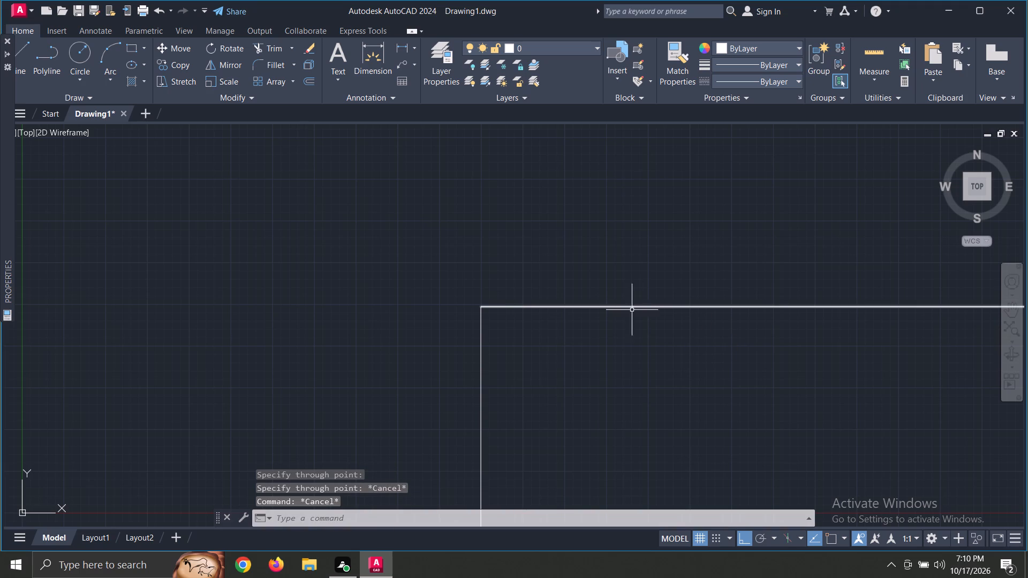
Configure the drawing units to Architectural length with a precision of 0'-0".
key(u)
text(n)
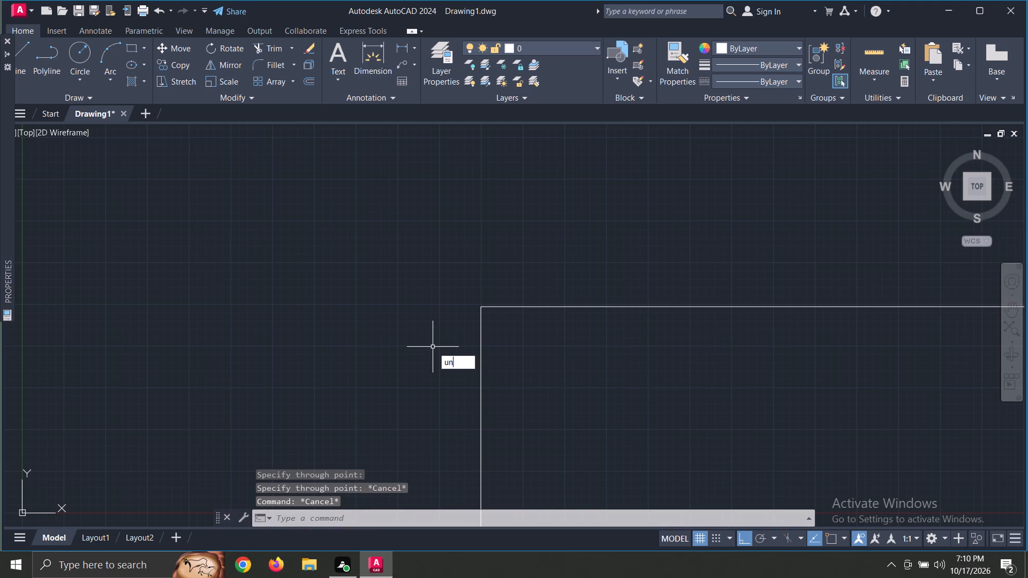
key(space)
click(432, 186)
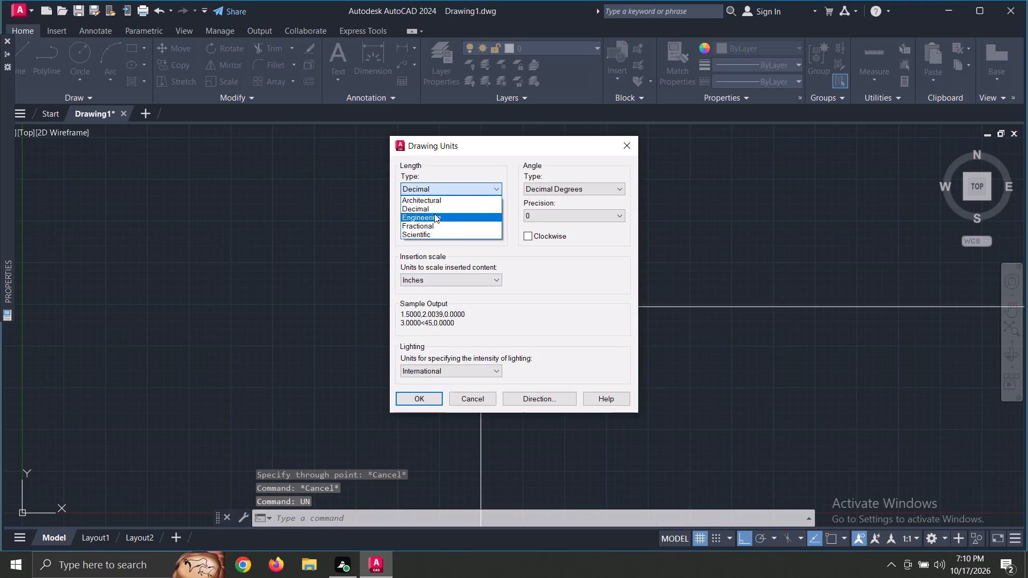
click(437, 200)
click(442, 220)
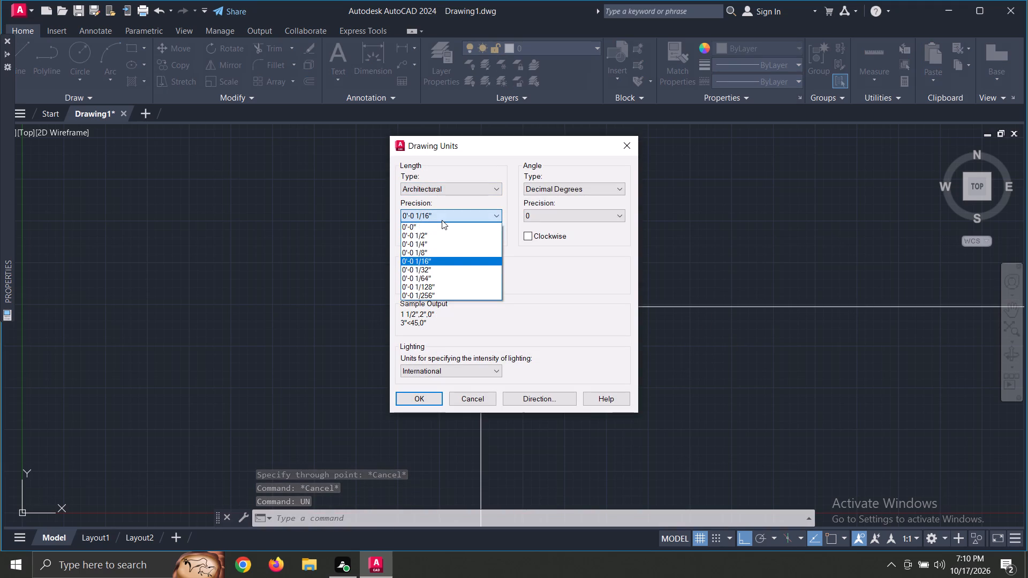
click(441, 226)
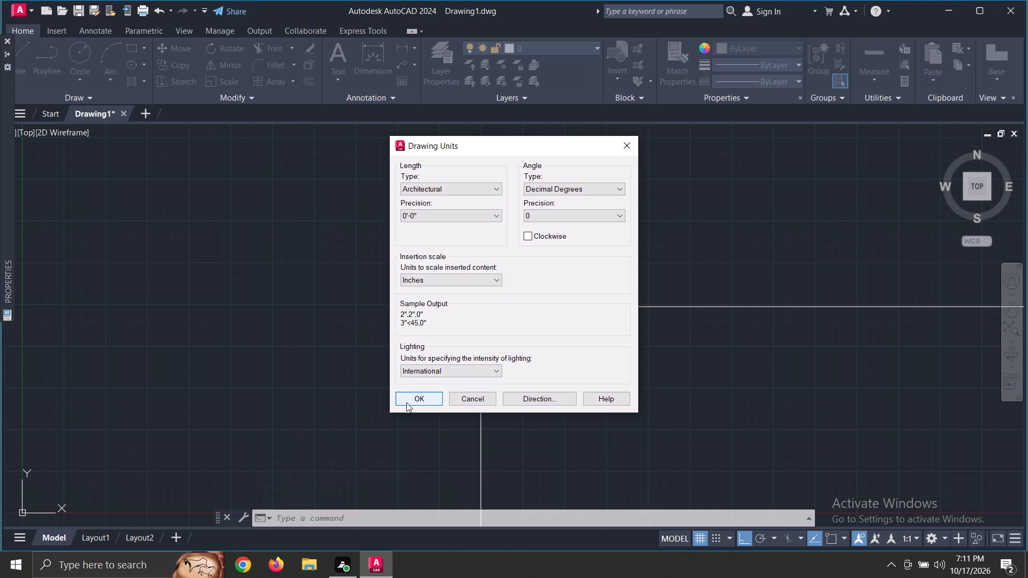
click(406, 402)
Modify the Standard dimension style, setting its text height to 2'.
text(d)
key(space)
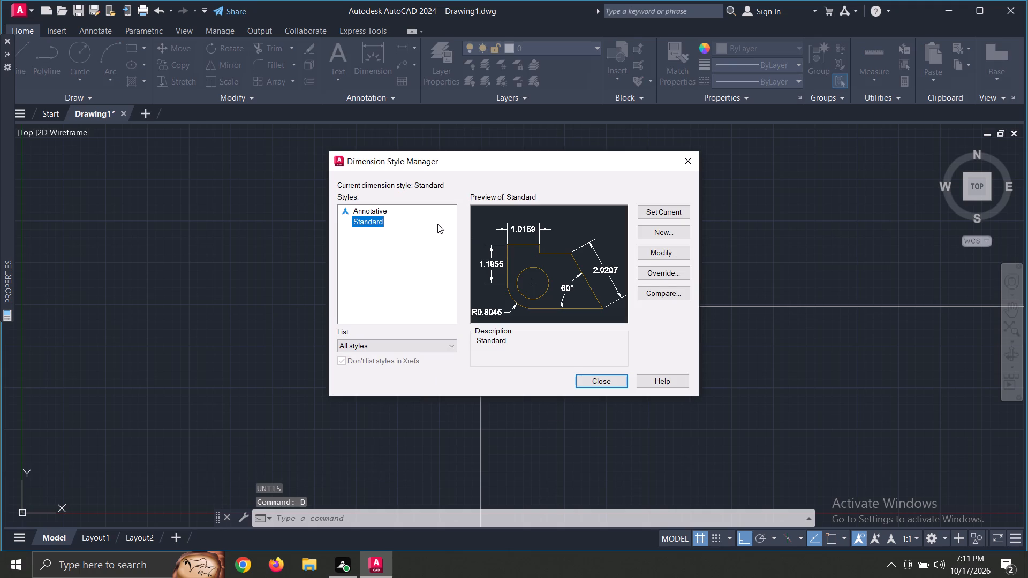
click(650, 253)
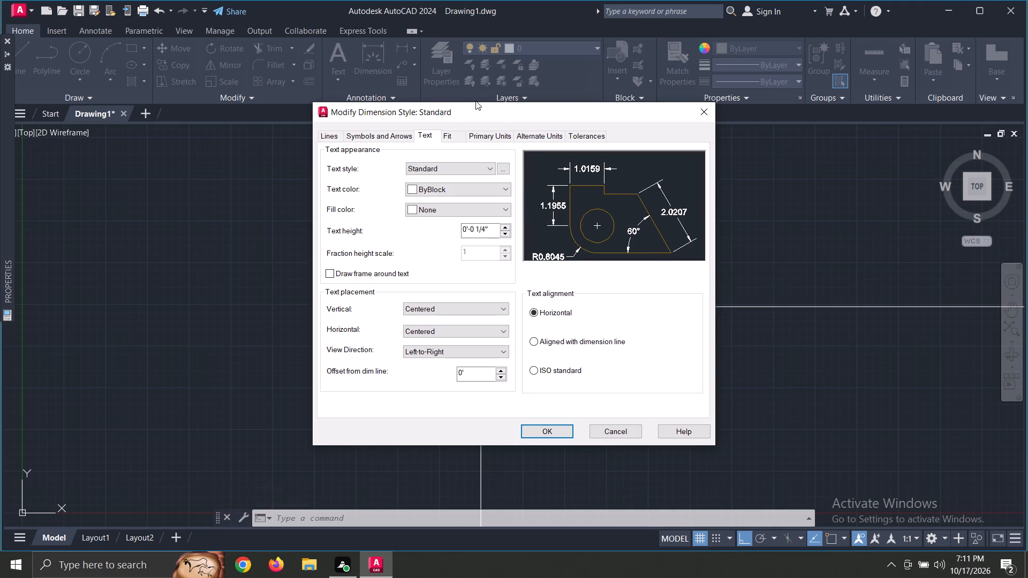
click(451, 136)
click(428, 135)
click(486, 231)
key(BackSpace)
key(BackSpace)
key(BackSpace)
key(BackSpace)
key(BackSpace)
key(BackSpace)
key(BackSpace)
key(BackSpace)
key(BackSpace)
key(BackSpace)
key(BackSpace)
key(BackSpace)
key(BackSpace)
key(BackSpace)
key(BackSpace)
key(BackSpace)
key(BackSpace)
key(BackSpace)
key(BackSpace)
key(BackSpace)
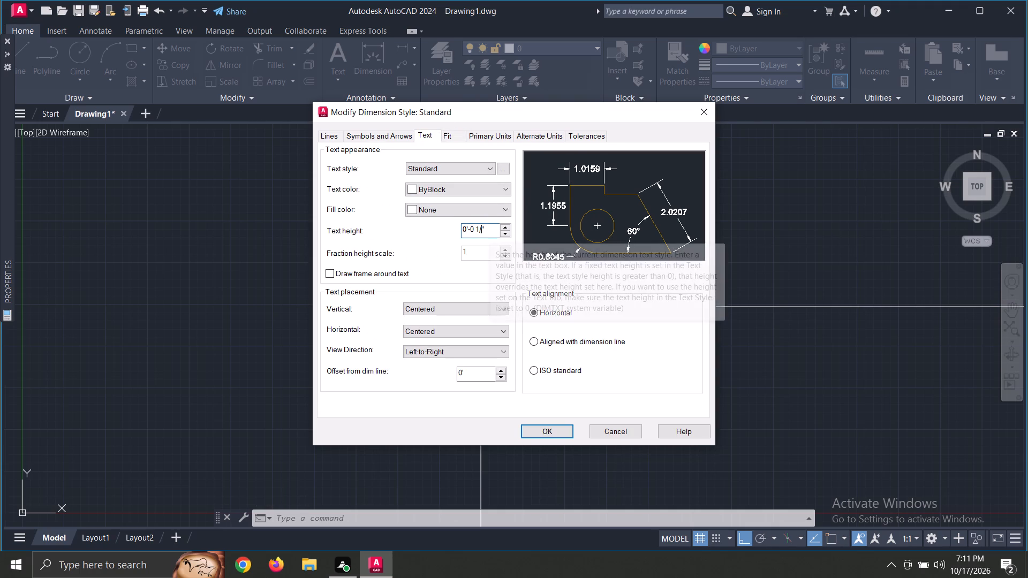
key(2)
key(apostrophe)
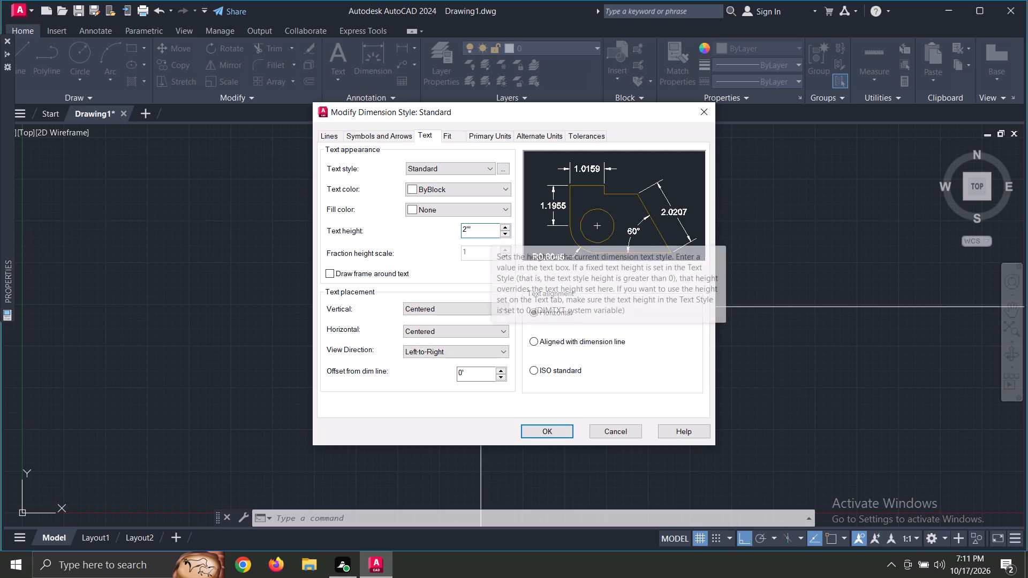
key(Right)
key(Right)
key(BackSpace)
key(BackSpace)
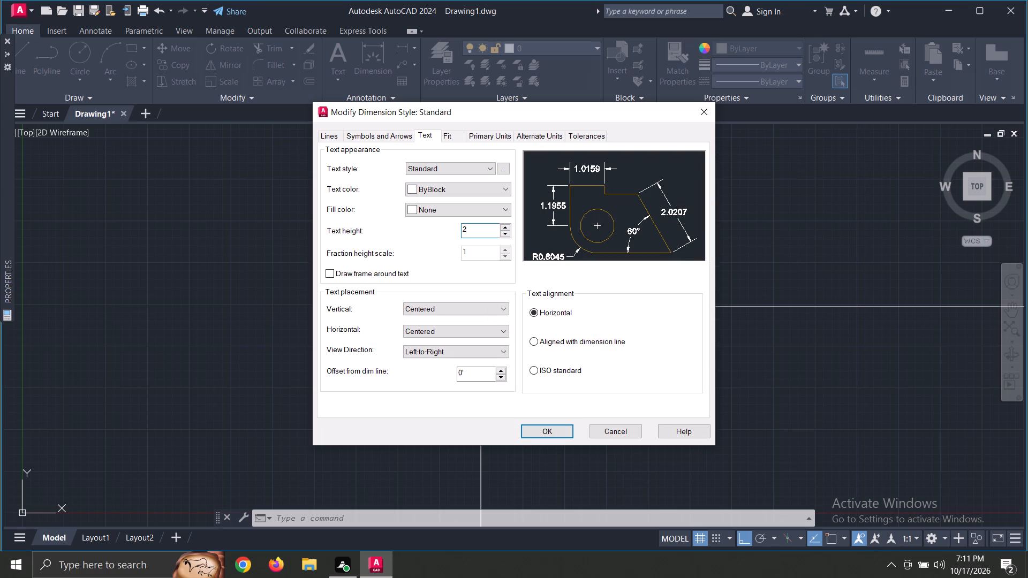
key(apostrophe)
Set the Standard dimension style's primary units to Architectural with 0'-0" precision and save the style.
click(479, 138)
click(461, 170)
click(461, 168)
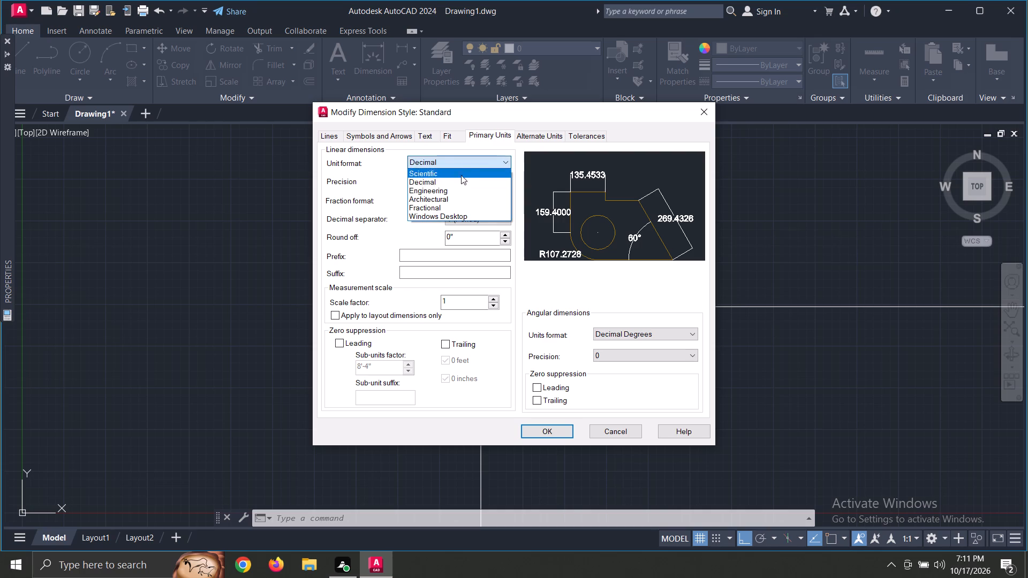
click(459, 194)
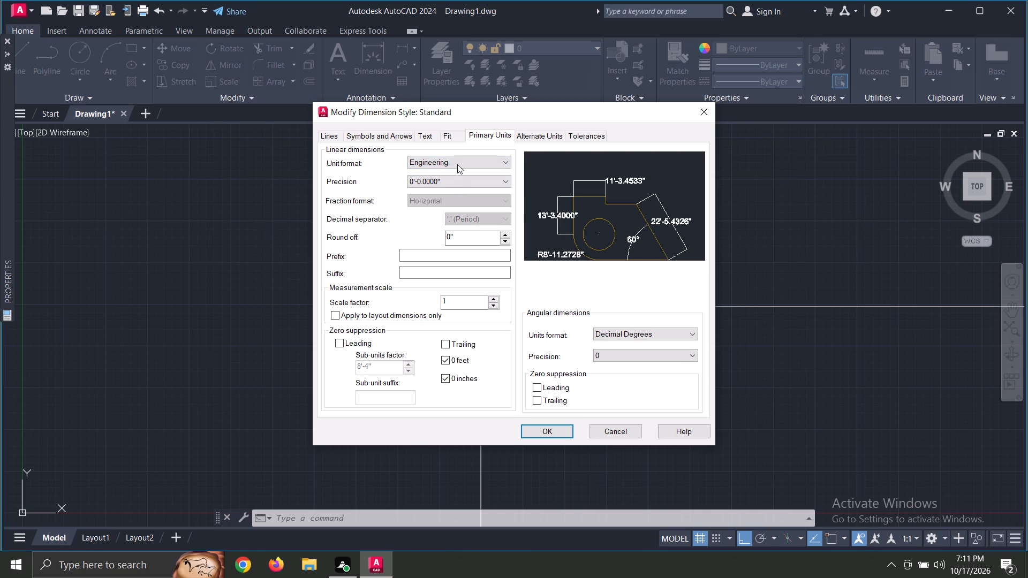
click(458, 161)
click(452, 196)
click(451, 182)
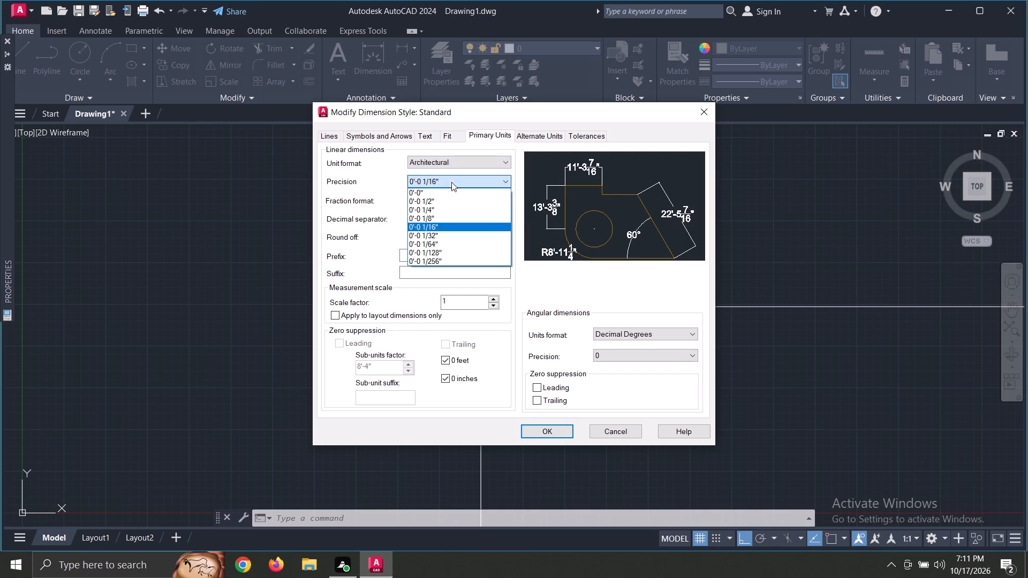
click(448, 191)
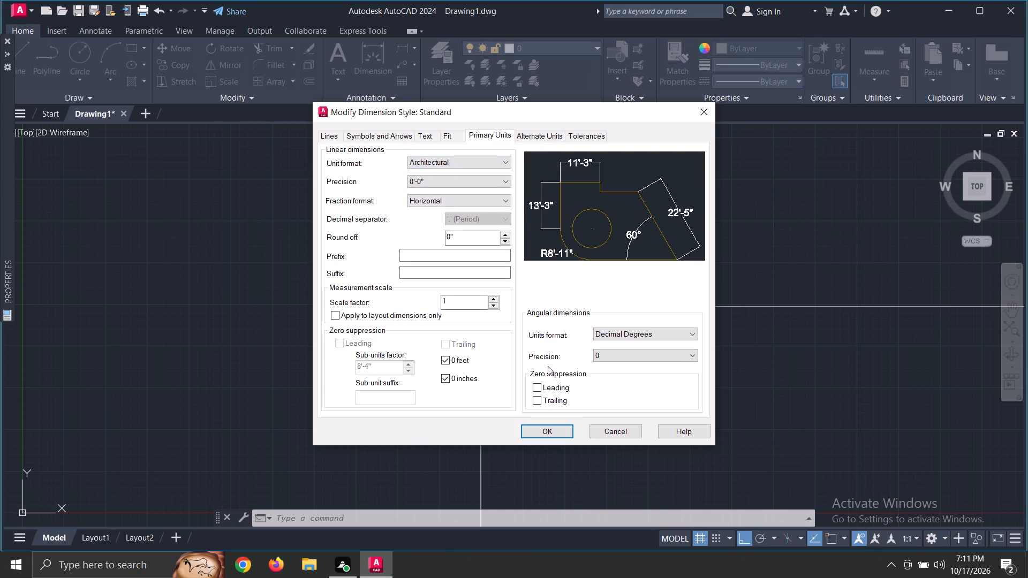
click(533, 428)
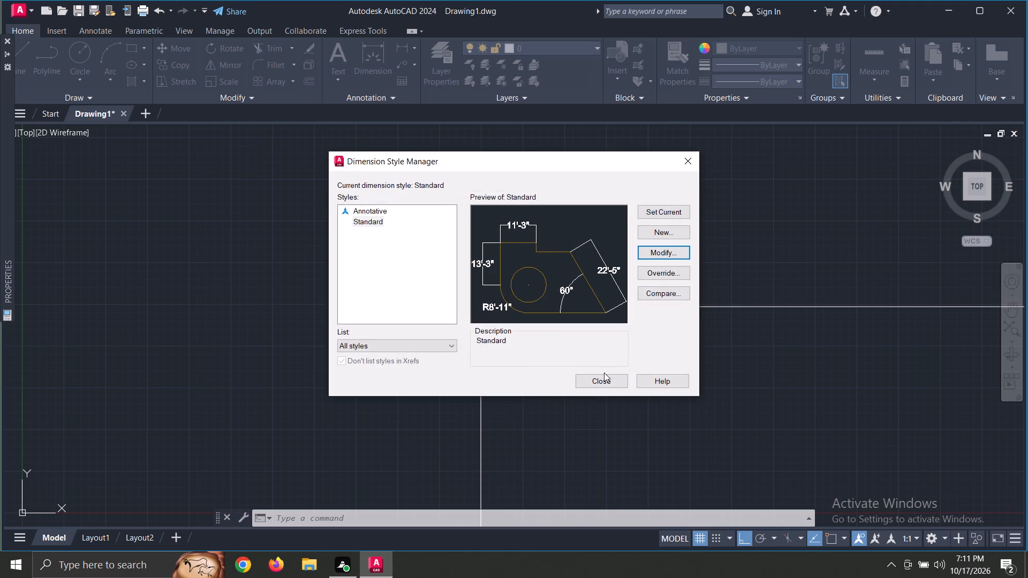
click(600, 382)
Offset the vertical ray 30' to its right.
text(o)
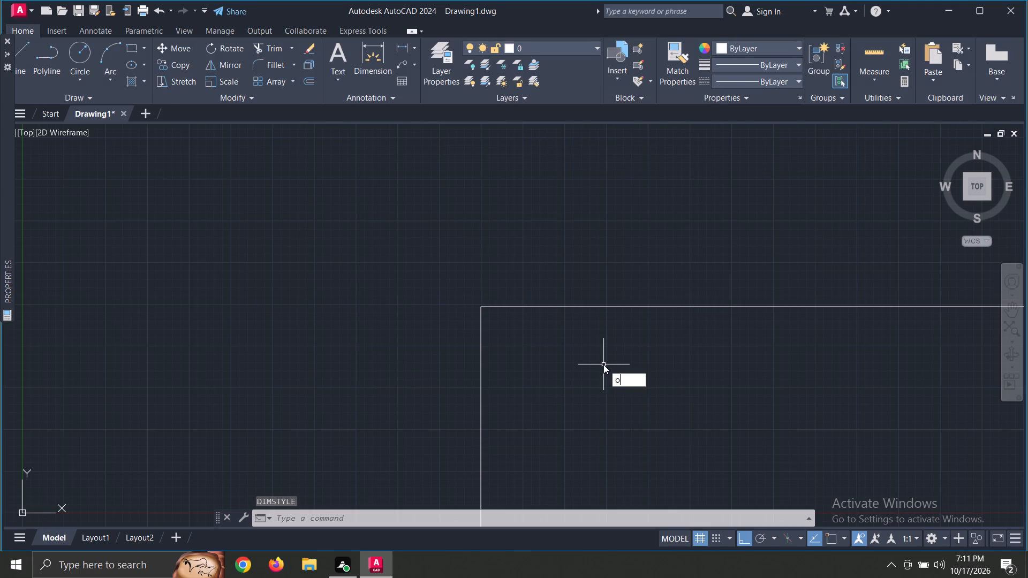
key(space)
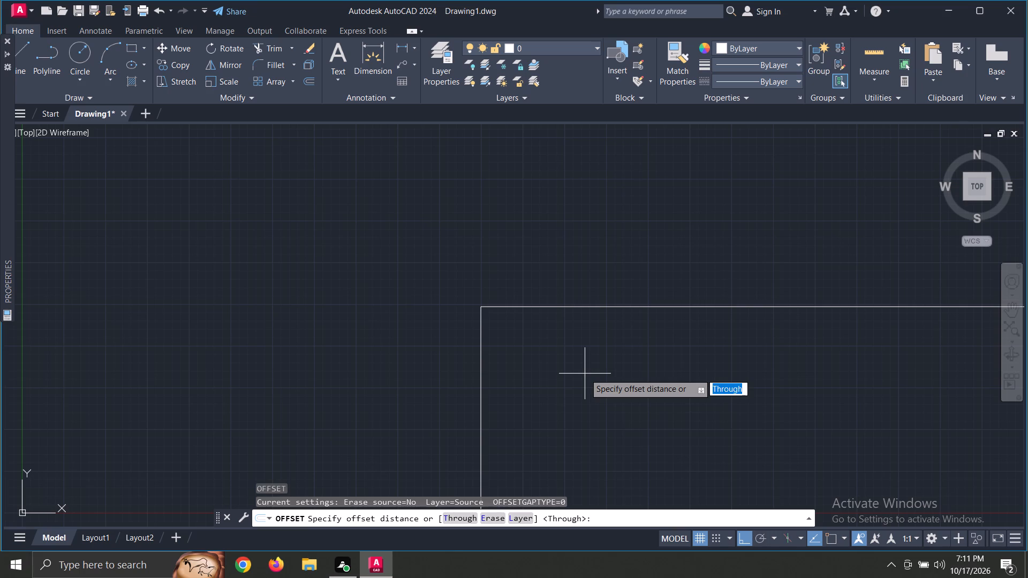
text(30')
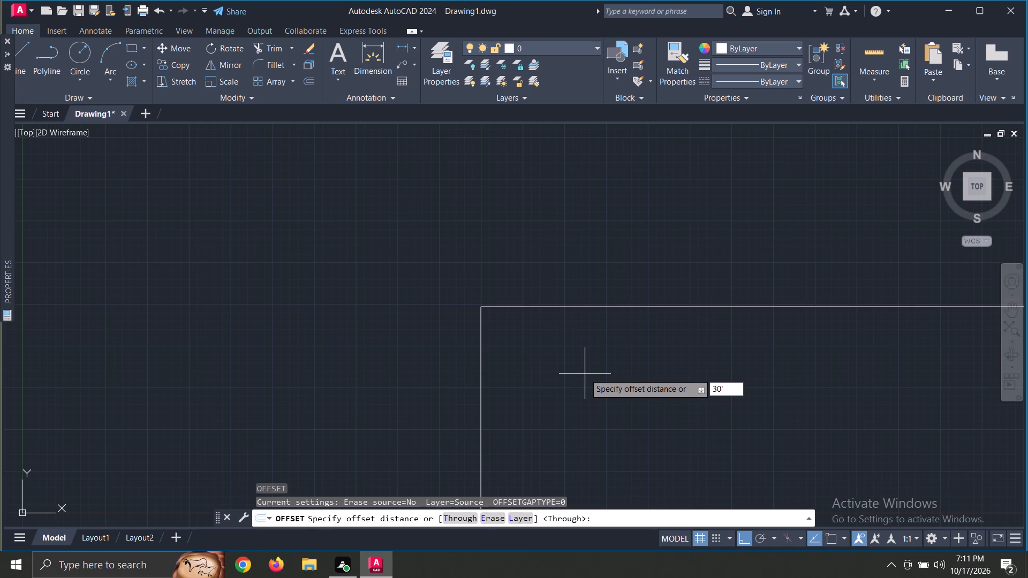
key(space)
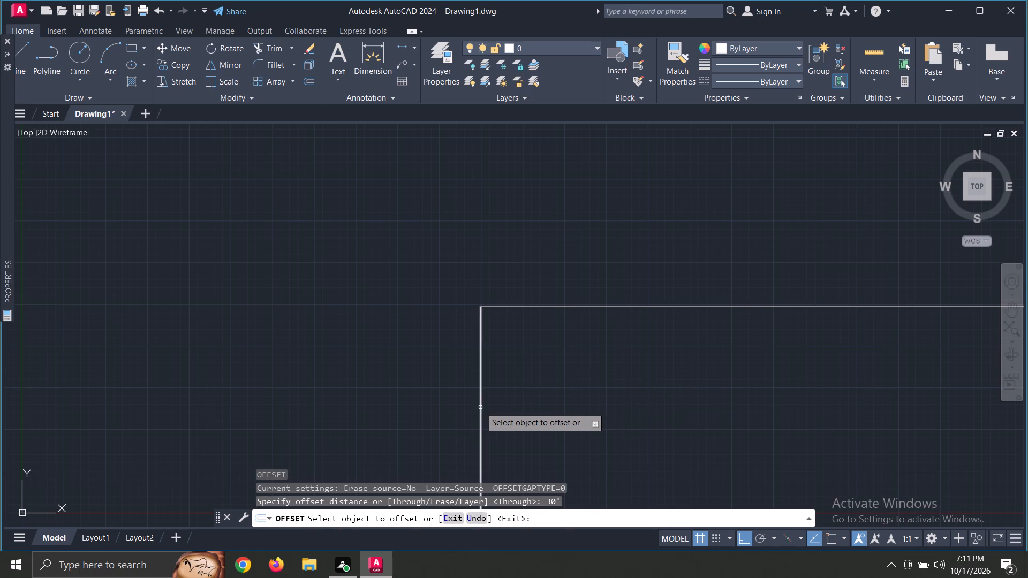
click(480, 408)
scroll(586, 389, down, 9)
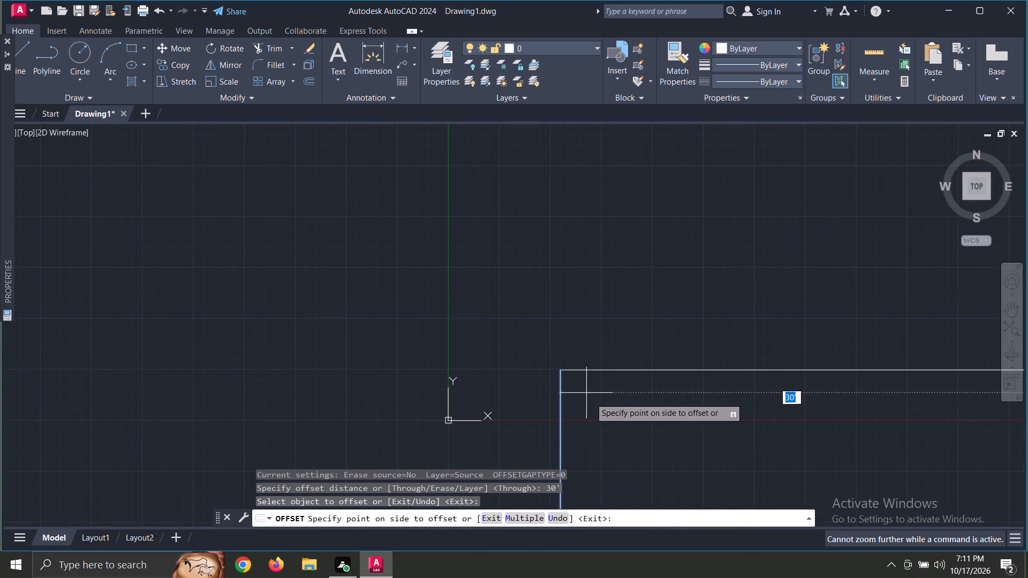
scroll(639, 419, down, 4)
click(644, 410)
scroll(651, 410, down, 16)
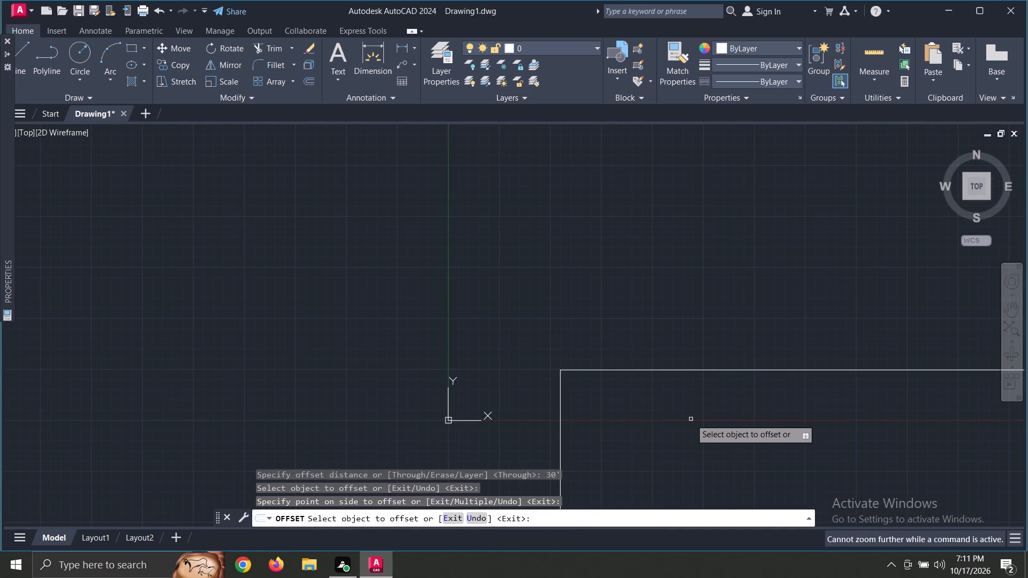
scroll(691, 419, down, 7)
scroll(616, 392, down, 5)
key(Escape)
Offset the horizontal ray 51'10" downward.
scroll(608, 391, down, 5)
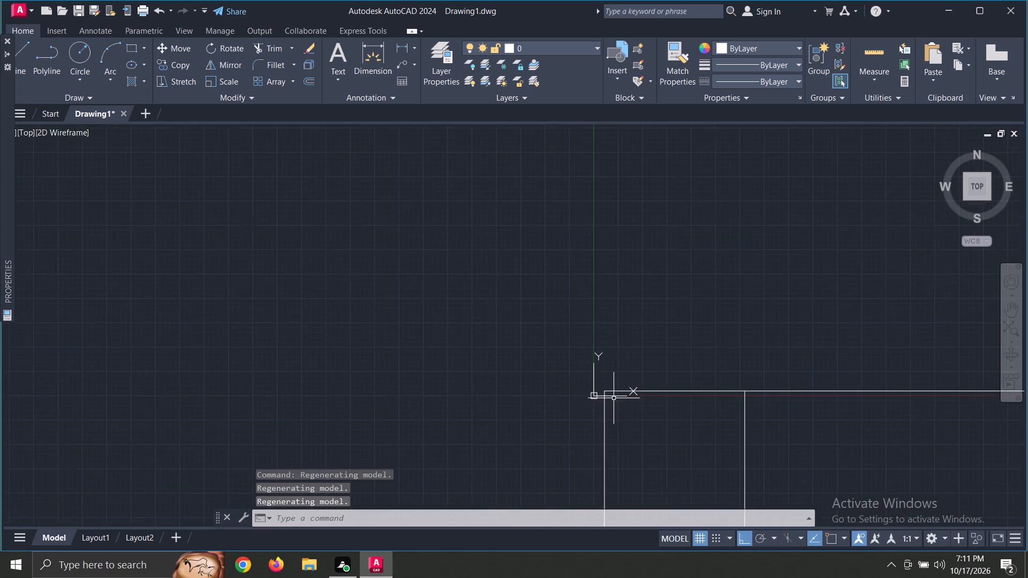
scroll(615, 398, down, 3)
scroll(638, 429, up, 4)
middle_drag(673, 440, 534, 380)
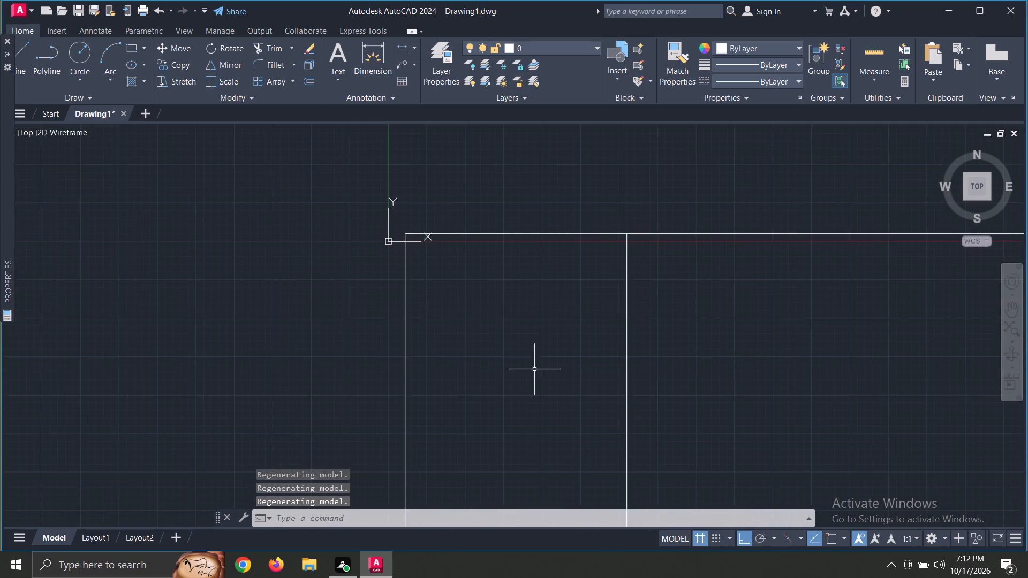
scroll(511, 345, up, 2)
scroll(523, 339, down, 3)
scroll(526, 339, up, 1)
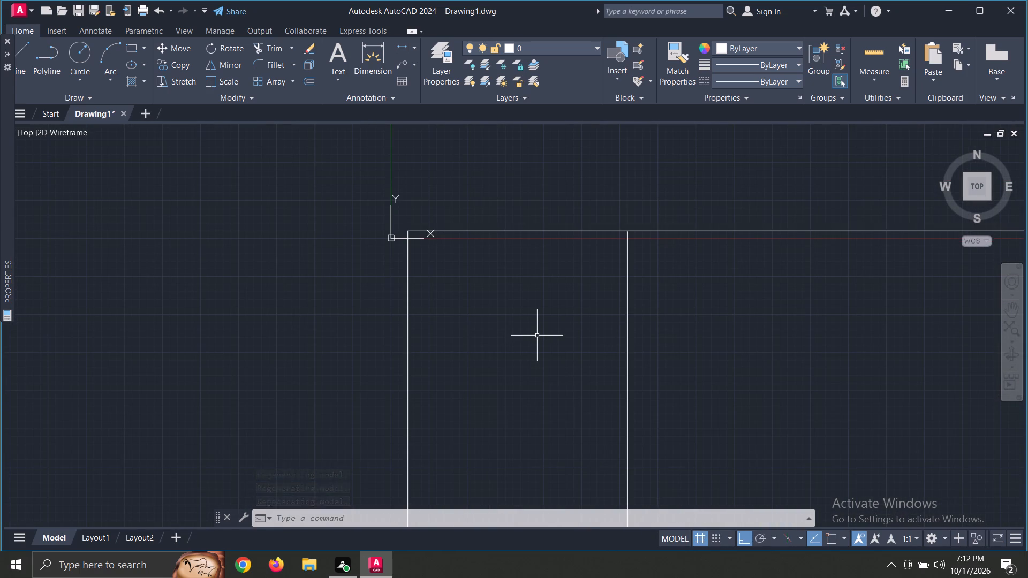
text(o)
key(space)
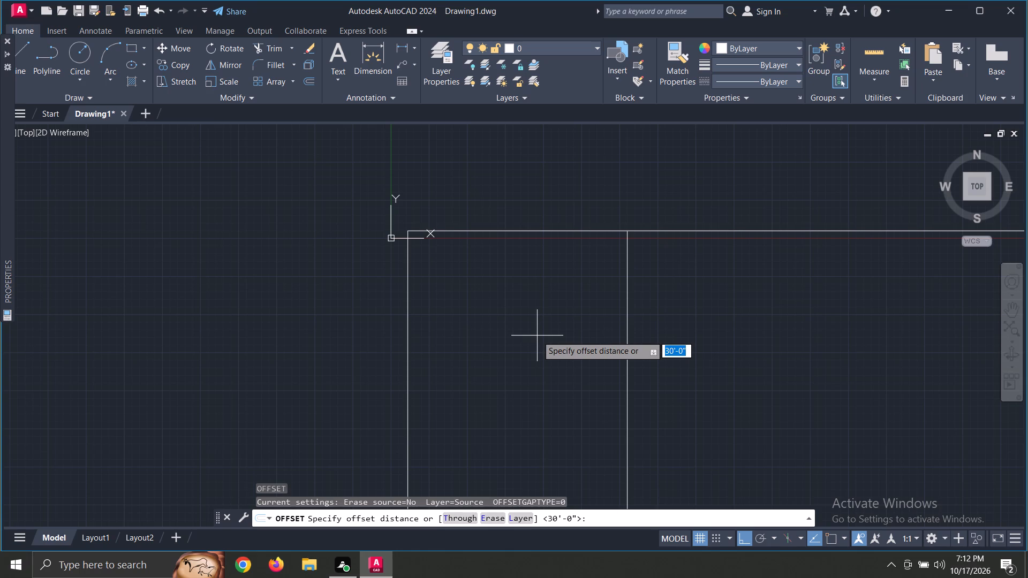
text(51')
text(10")
key(Return)
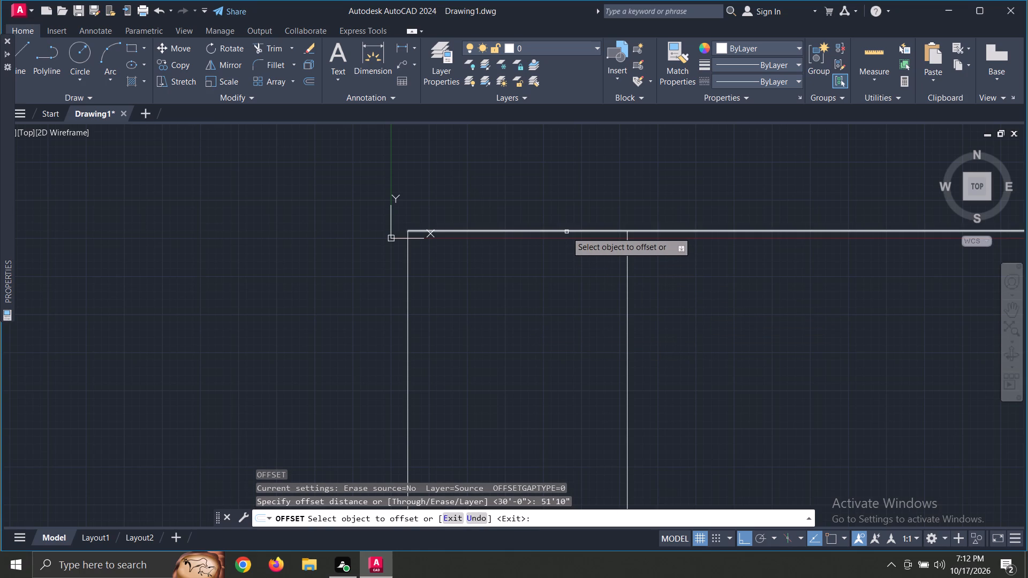
click(566, 231)
click(529, 349)
scroll(548, 345, down, 6)
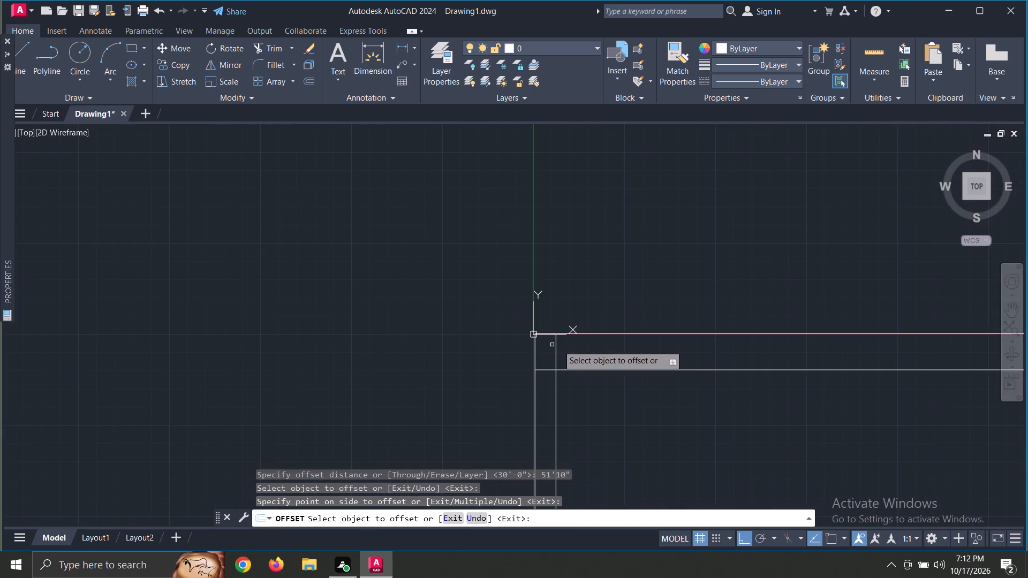
scroll(587, 359, up, 3)
key(Escape)
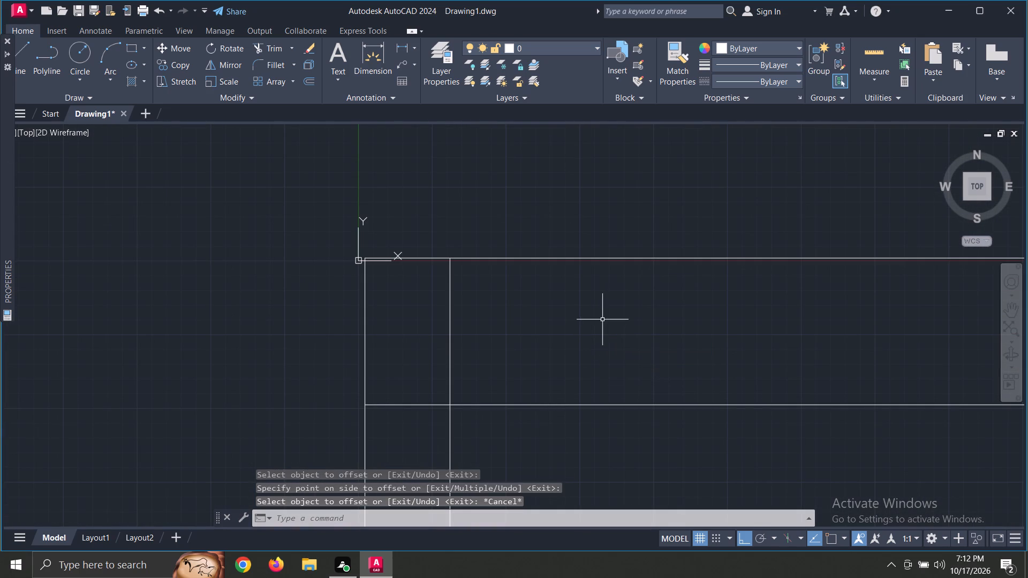
Trim the overhanging ends of the crossing rays so that only the closed rectangular outline remains.
key(t)
text(r)
key(space)
key(space)
drag(606, 245, 606, 249)
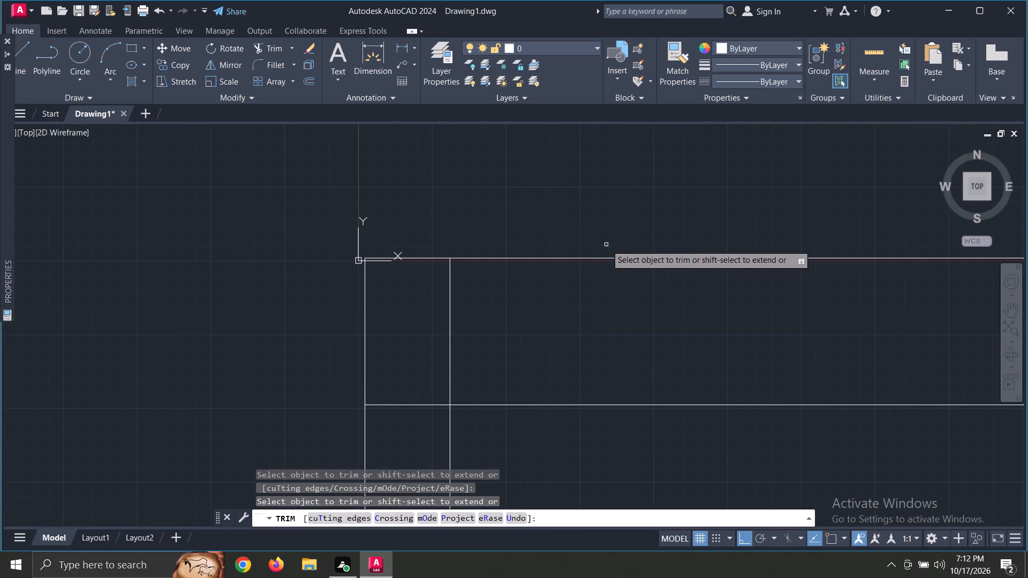
drag(606, 249, 341, 460)
scroll(580, 302, down, 3)
scroll(457, 284, up, 3)
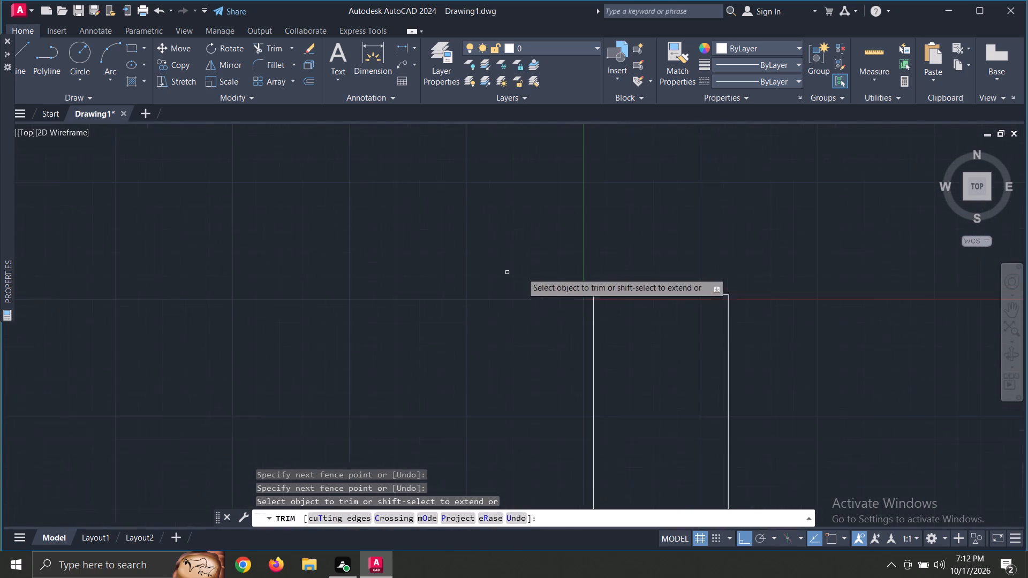
middle_drag(641, 363, 624, 288)
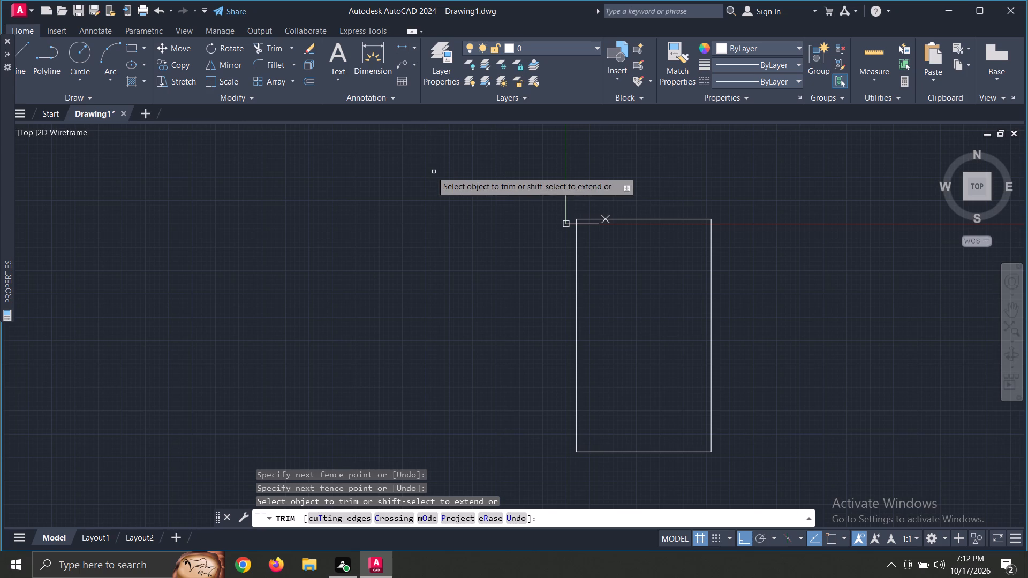
key(Escape)
key(grave)
key(Escape)
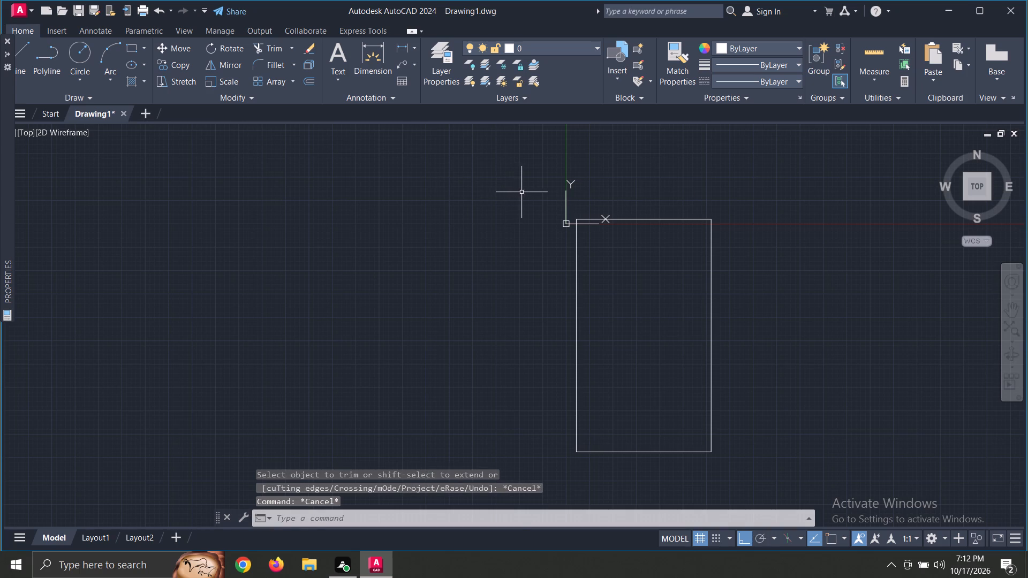
Move the whole rectangular outline horizontally to the left, clear of the coordinate origin.
click(522, 192)
click(789, 493)
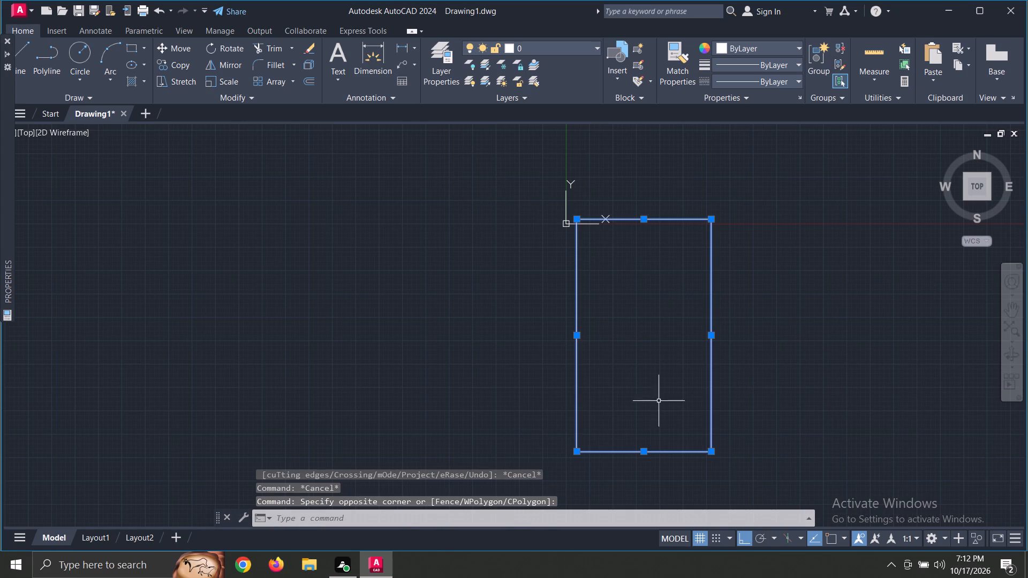
click(573, 452)
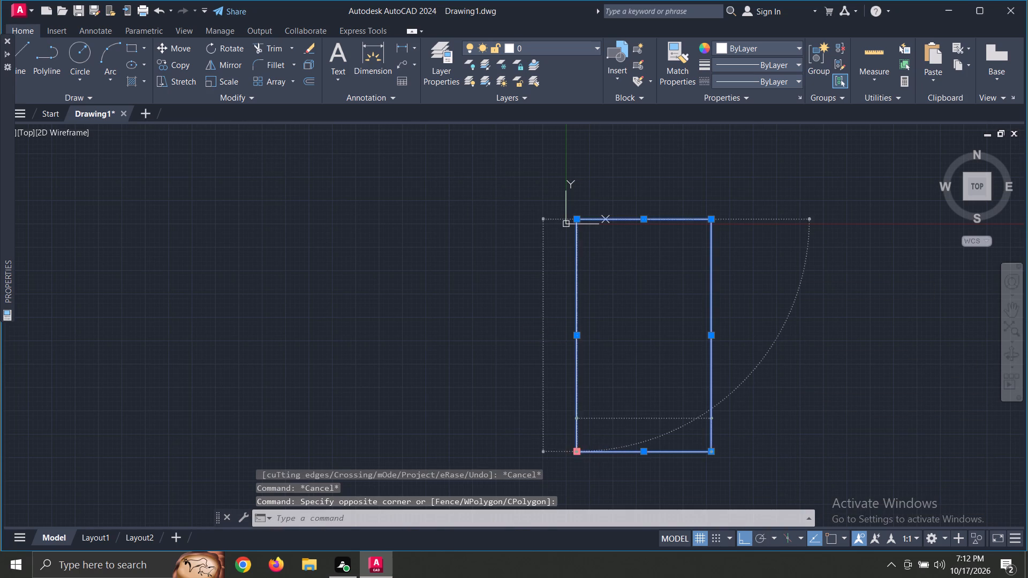
key(Escape)
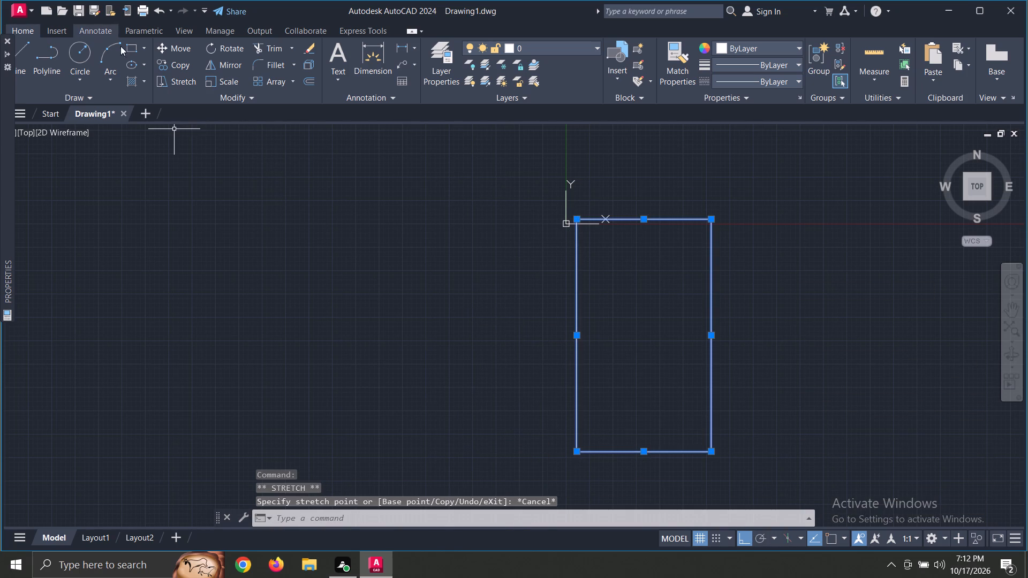
click(189, 50)
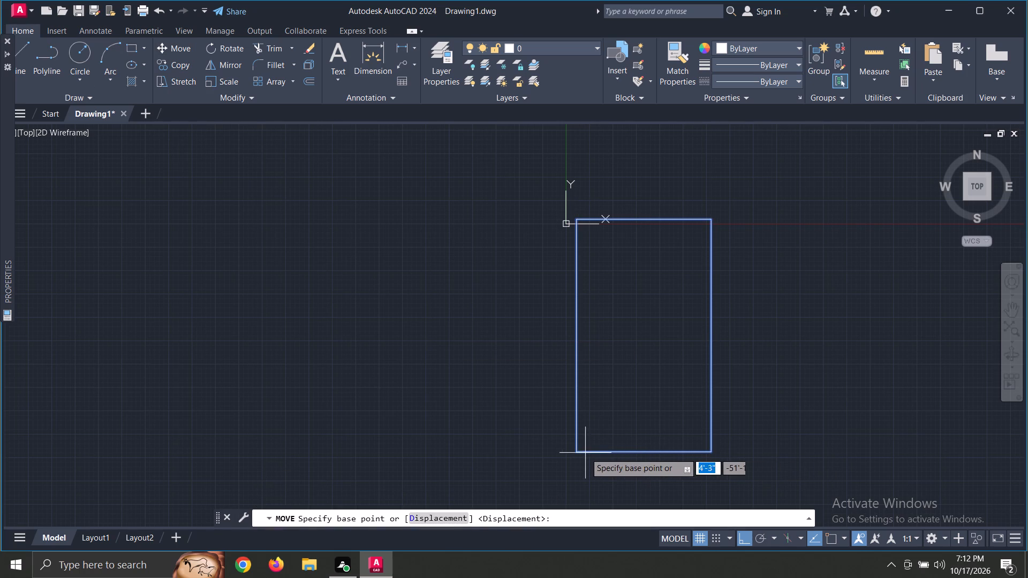
click(581, 451)
click(257, 389)
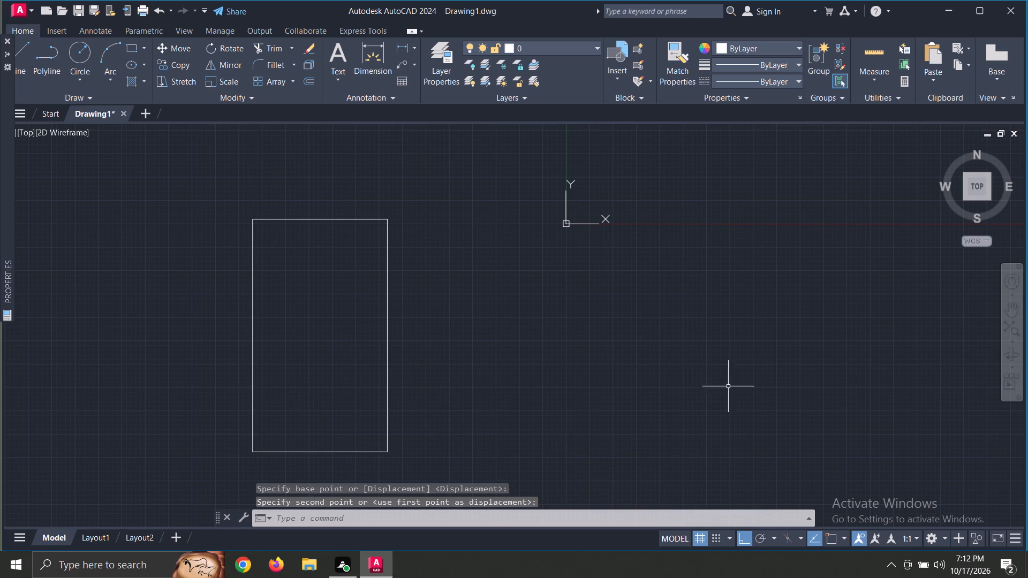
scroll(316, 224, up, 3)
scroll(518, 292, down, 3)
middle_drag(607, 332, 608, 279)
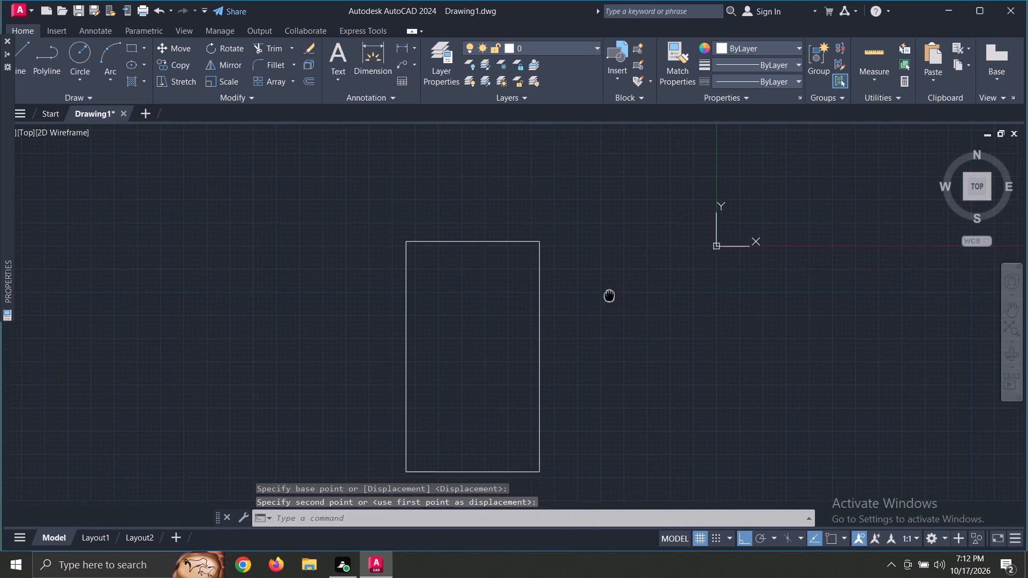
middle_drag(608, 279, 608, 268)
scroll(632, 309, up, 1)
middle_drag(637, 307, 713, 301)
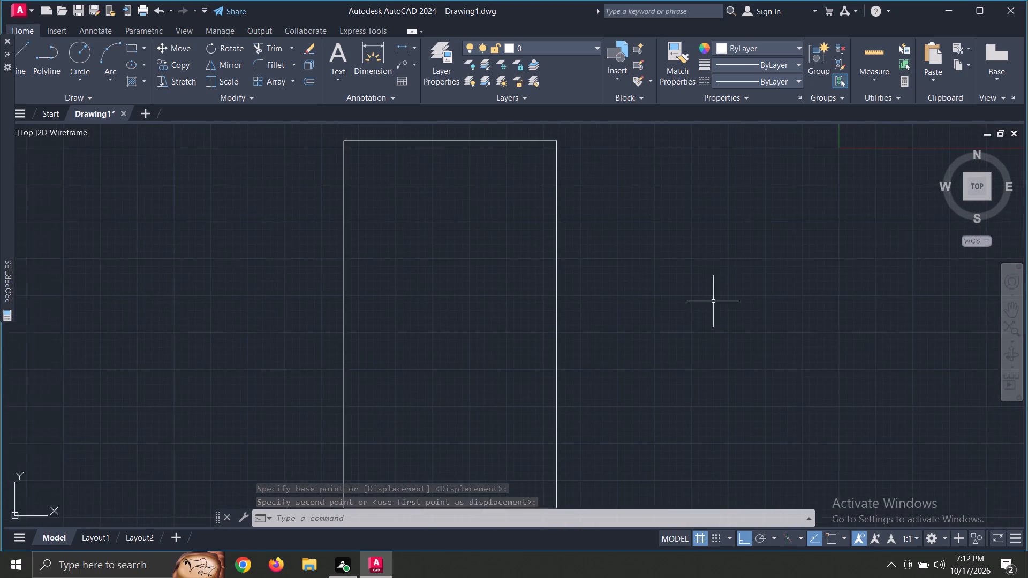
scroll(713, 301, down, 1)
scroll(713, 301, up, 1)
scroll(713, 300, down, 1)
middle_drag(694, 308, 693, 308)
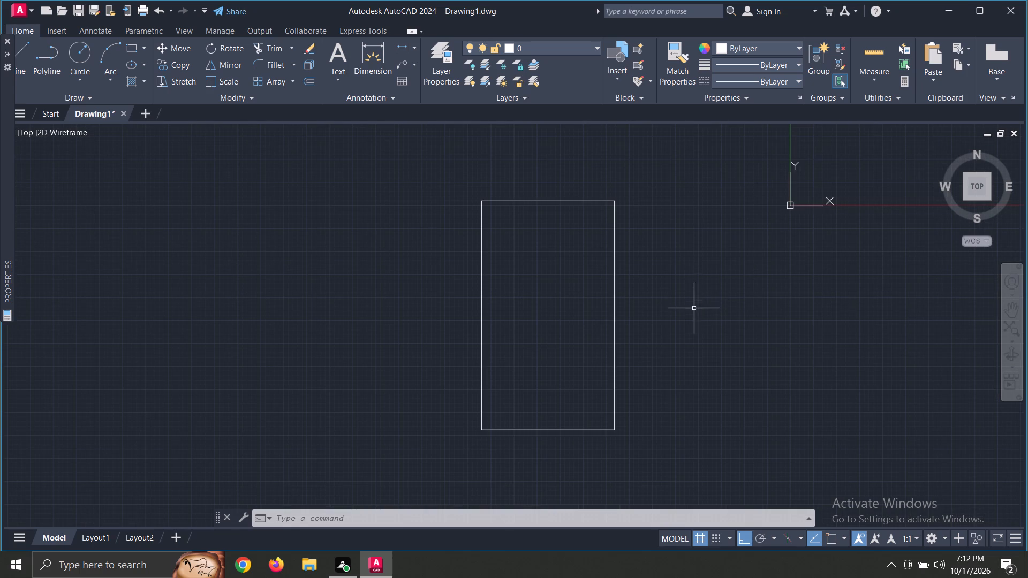
Move the UCS origin horizontally to the right, farther away from the rectangular outline.
middle_drag(693, 308, 604, 297)
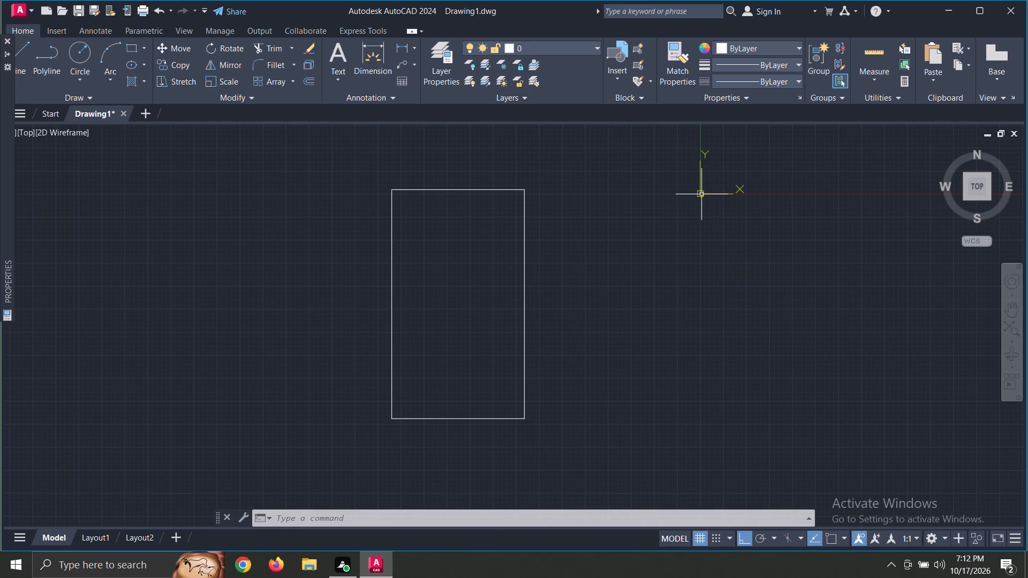
click(701, 194)
click(699, 193)
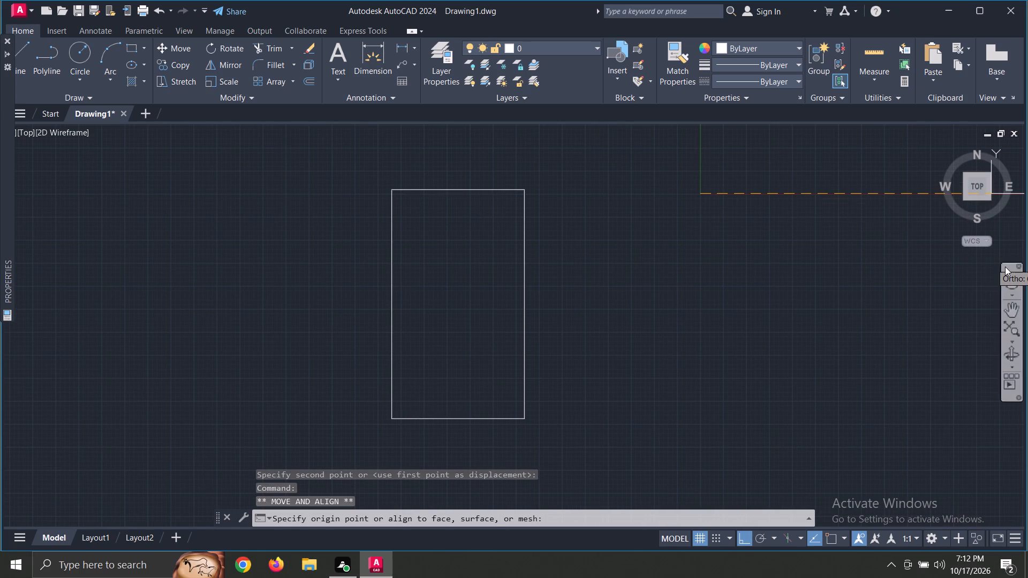
click(1005, 267)
click(934, 285)
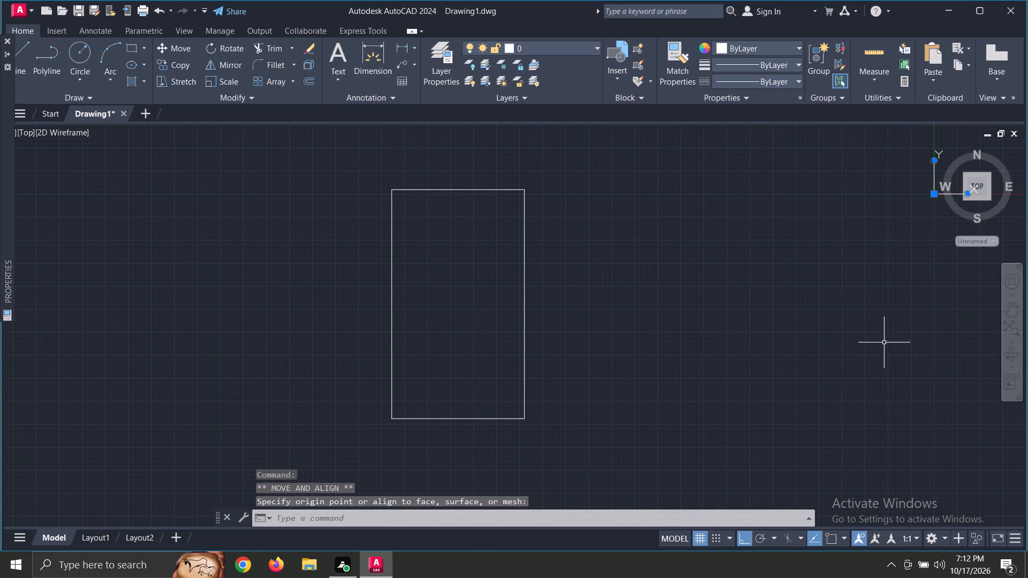
key(Escape)
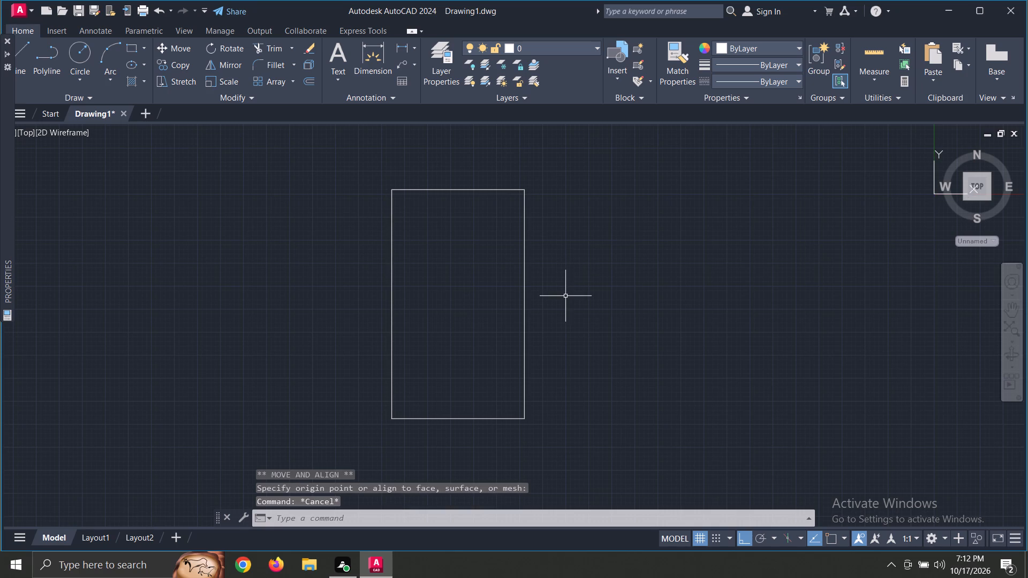
key(Escape)
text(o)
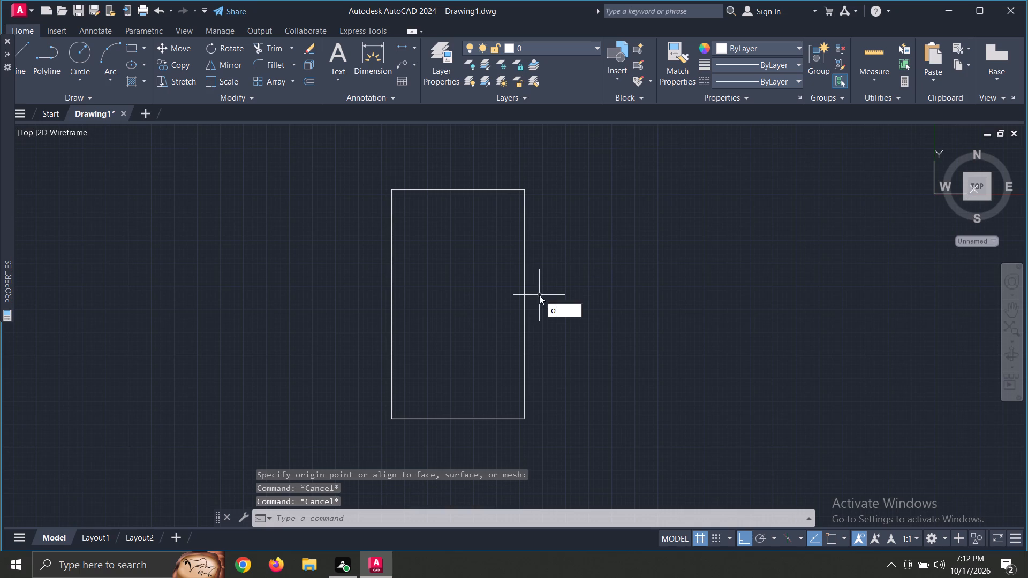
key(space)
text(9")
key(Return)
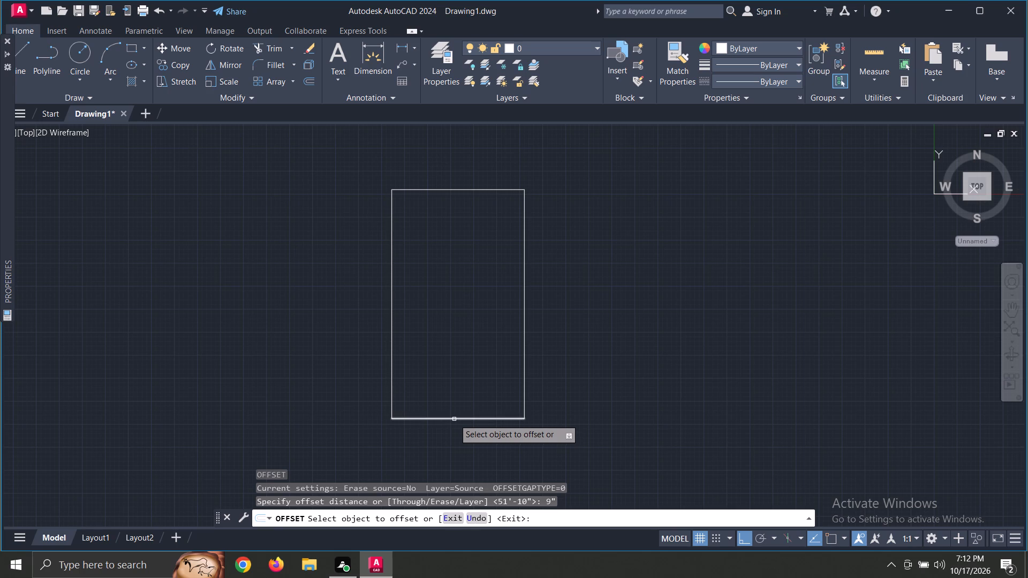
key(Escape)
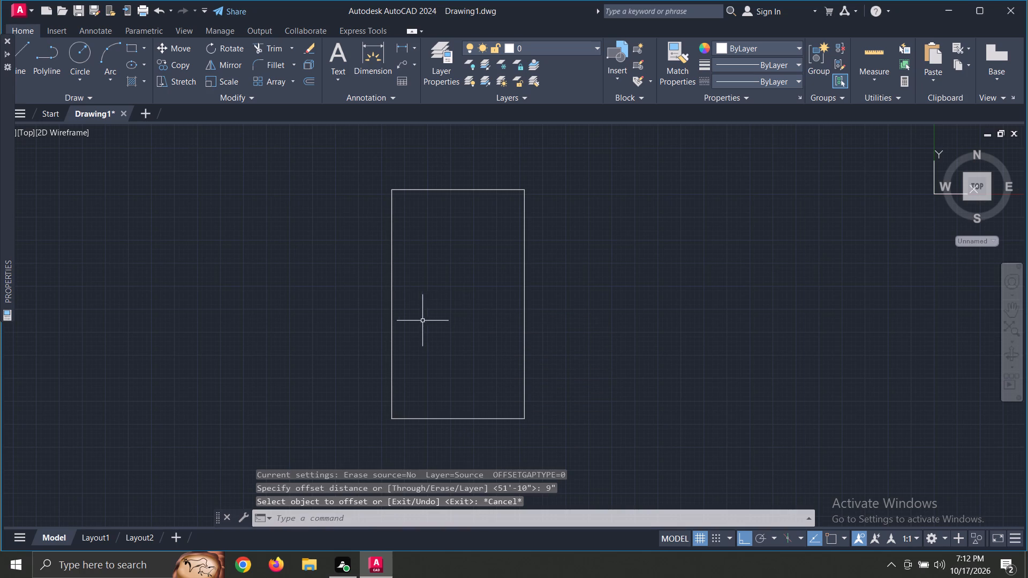
Group the four lines of the rectangular outline into one unnamed group.
click(344, 156)
click(578, 456)
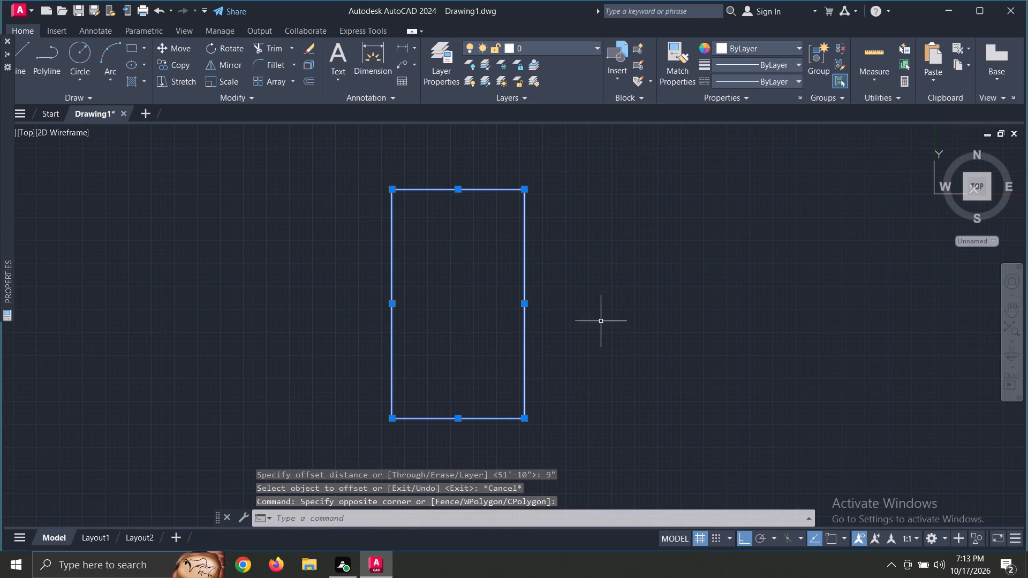
key(g)
key(space)
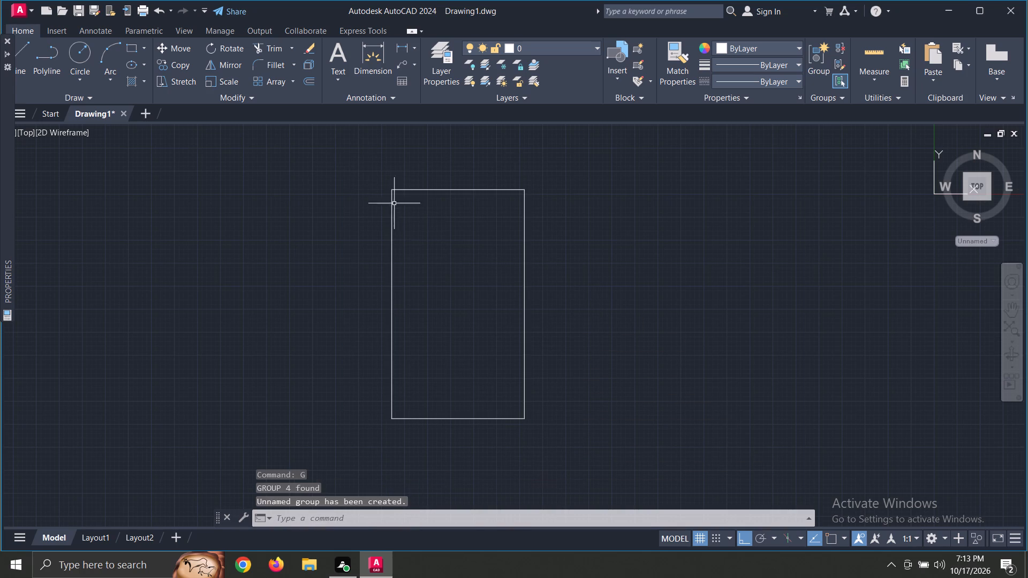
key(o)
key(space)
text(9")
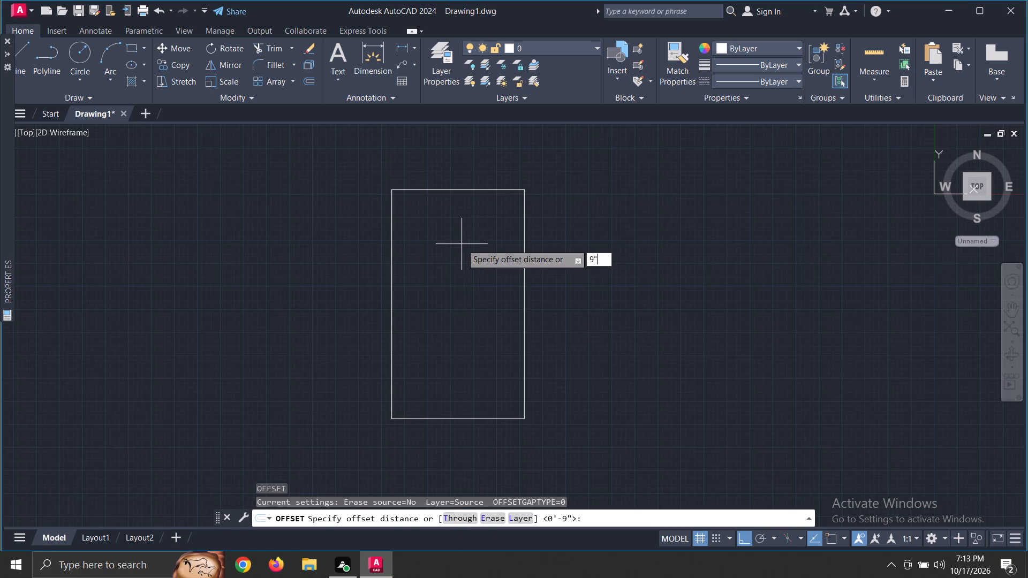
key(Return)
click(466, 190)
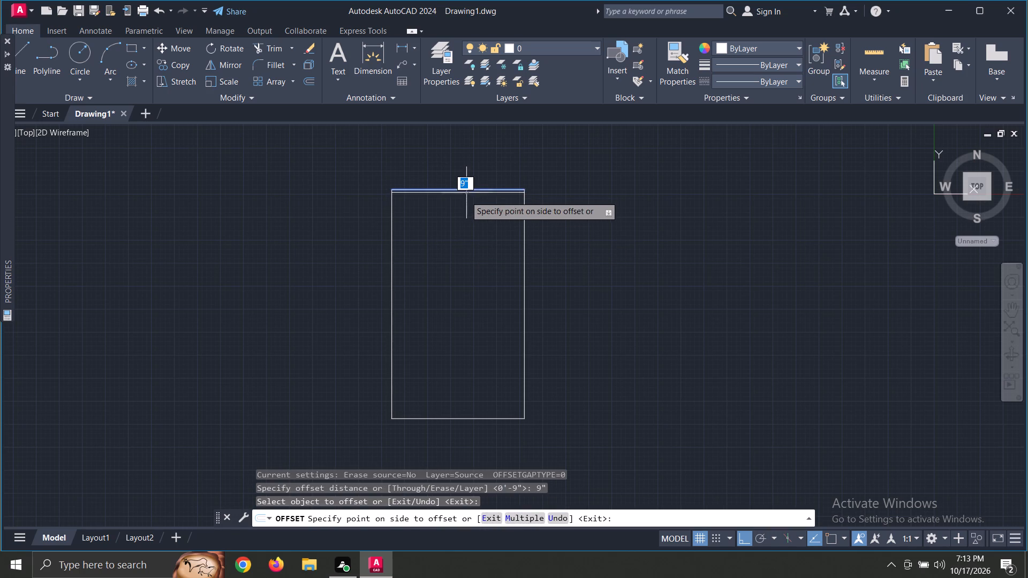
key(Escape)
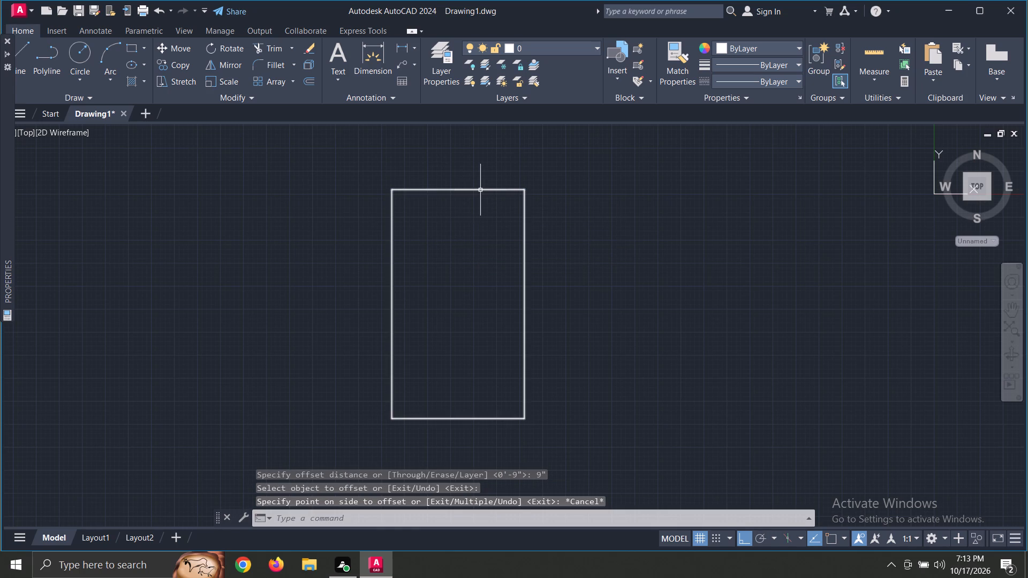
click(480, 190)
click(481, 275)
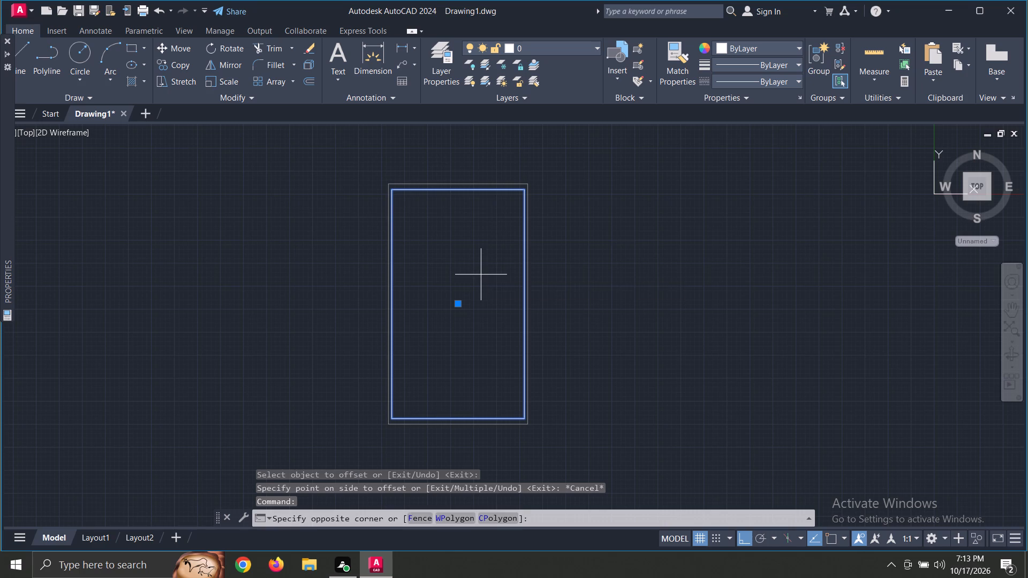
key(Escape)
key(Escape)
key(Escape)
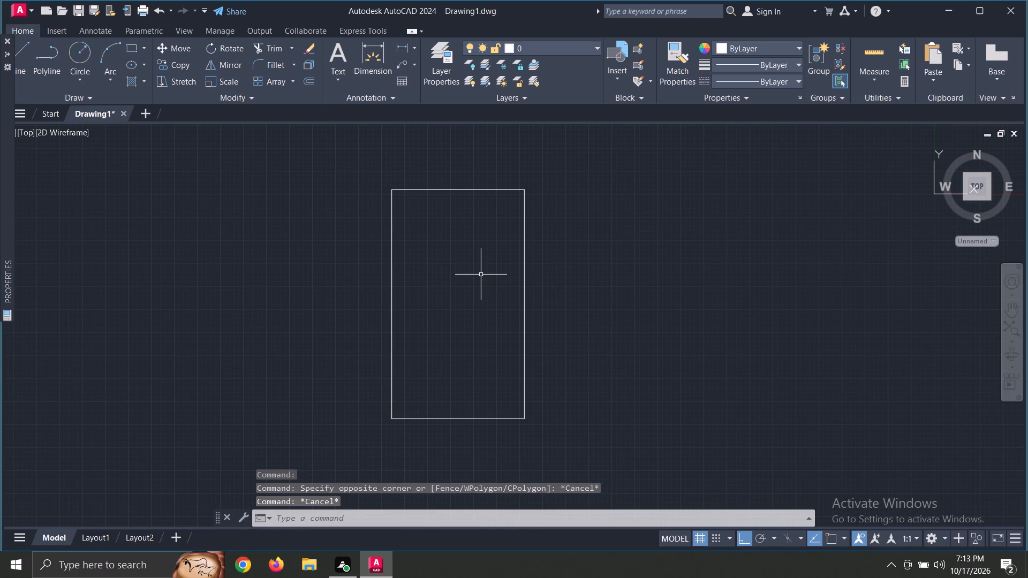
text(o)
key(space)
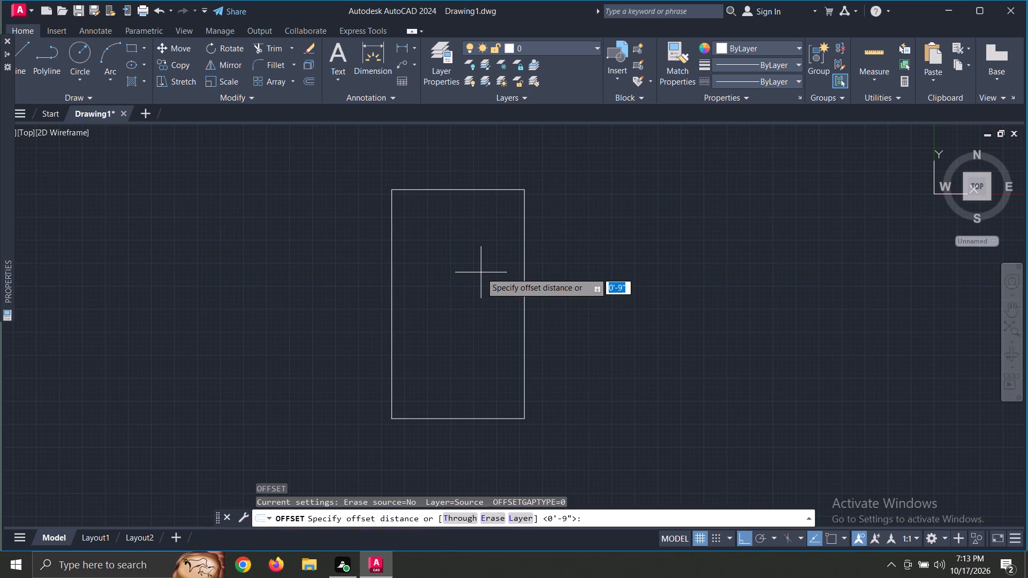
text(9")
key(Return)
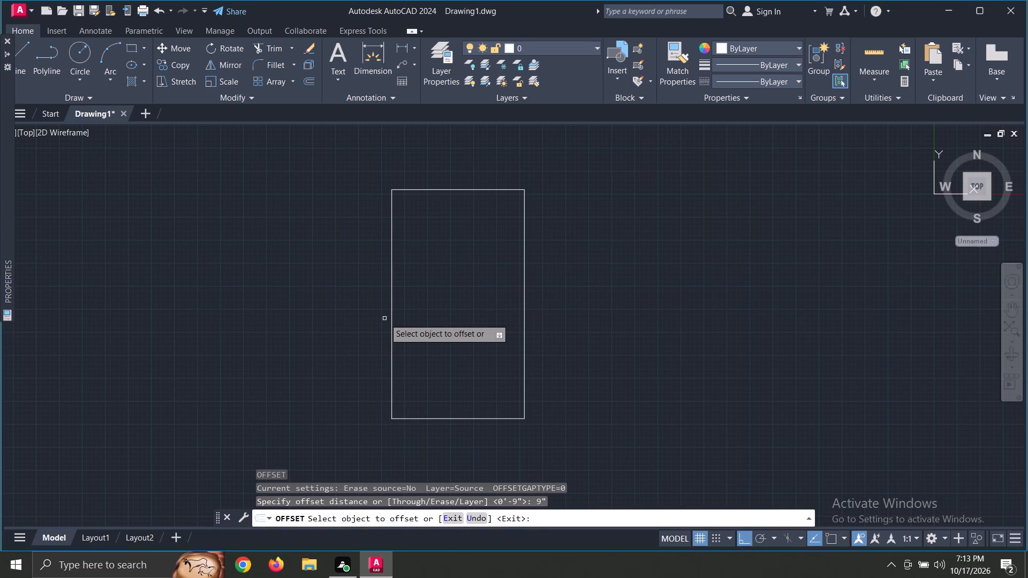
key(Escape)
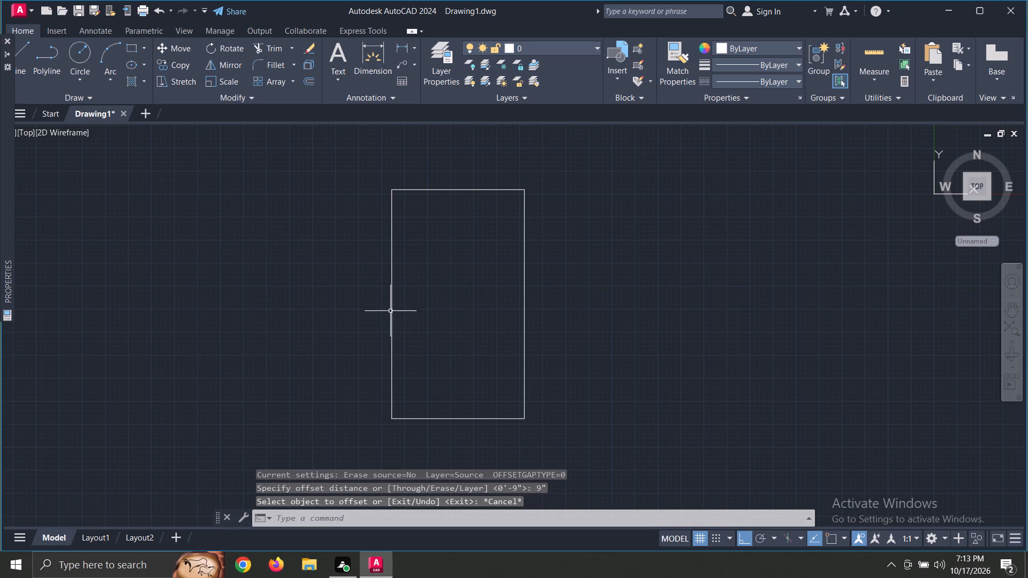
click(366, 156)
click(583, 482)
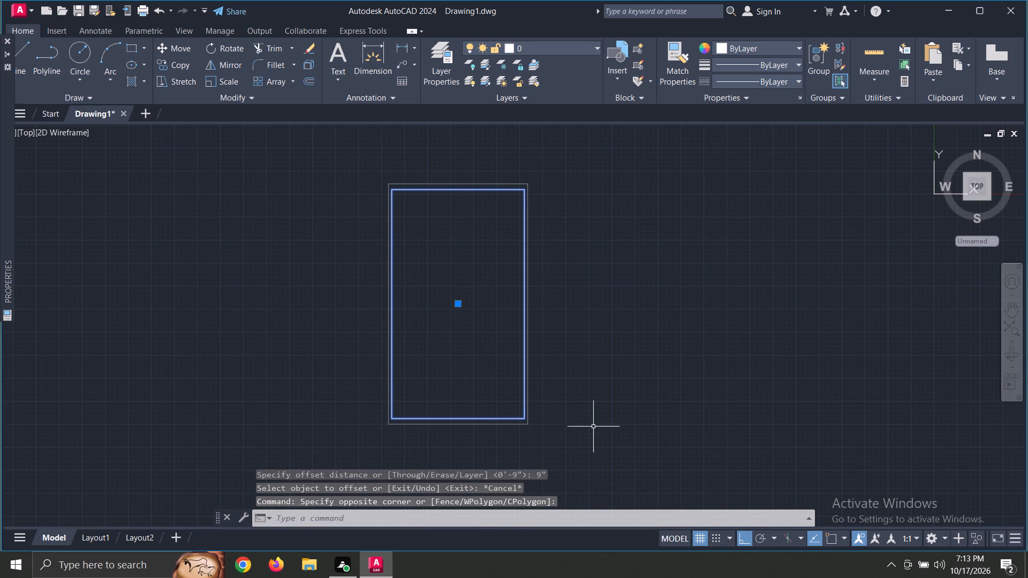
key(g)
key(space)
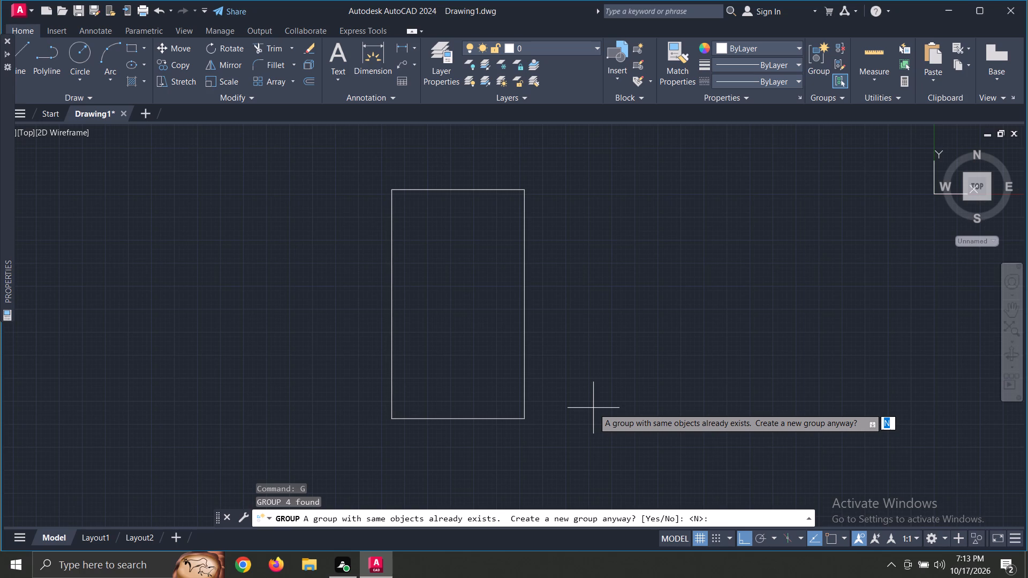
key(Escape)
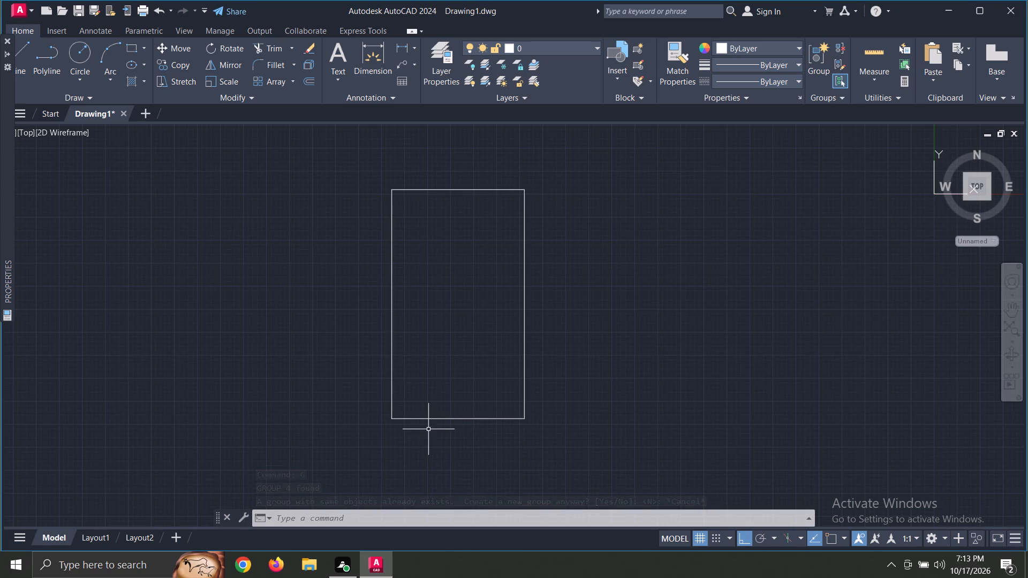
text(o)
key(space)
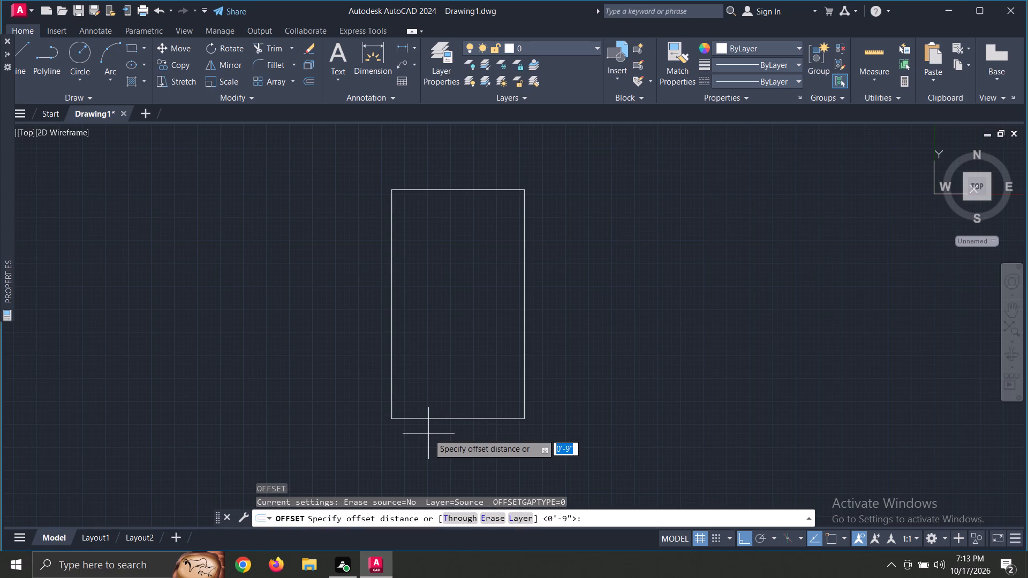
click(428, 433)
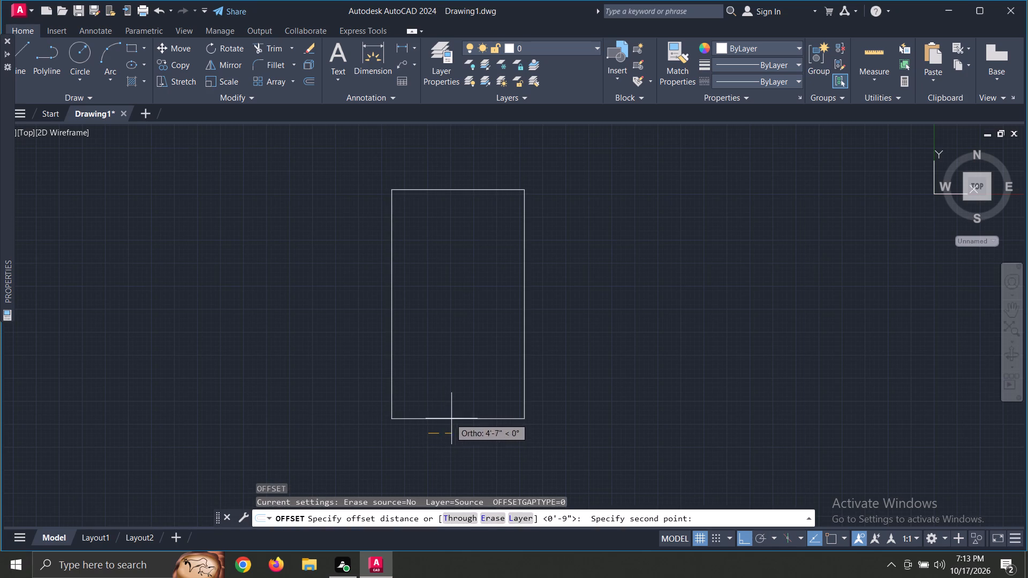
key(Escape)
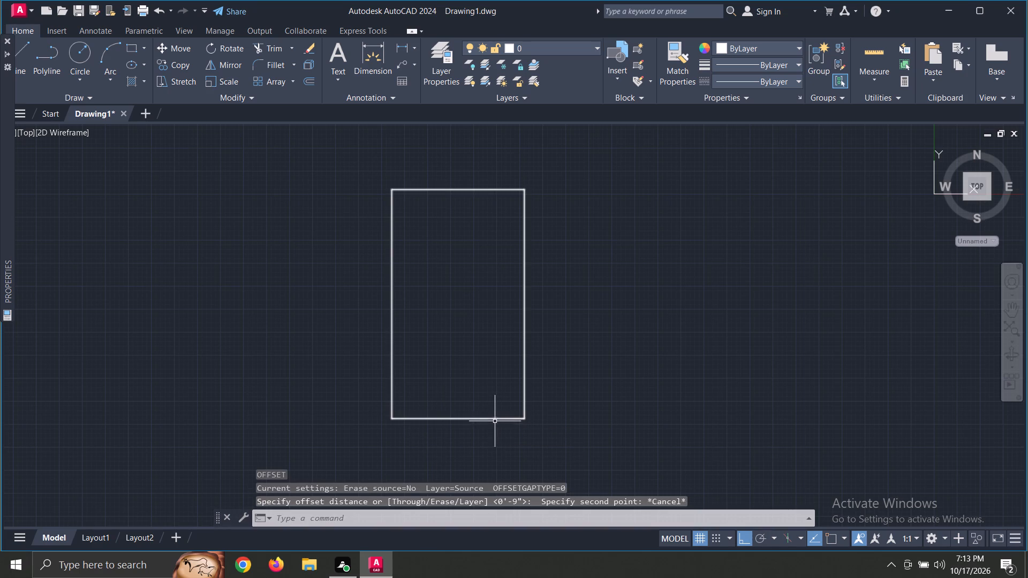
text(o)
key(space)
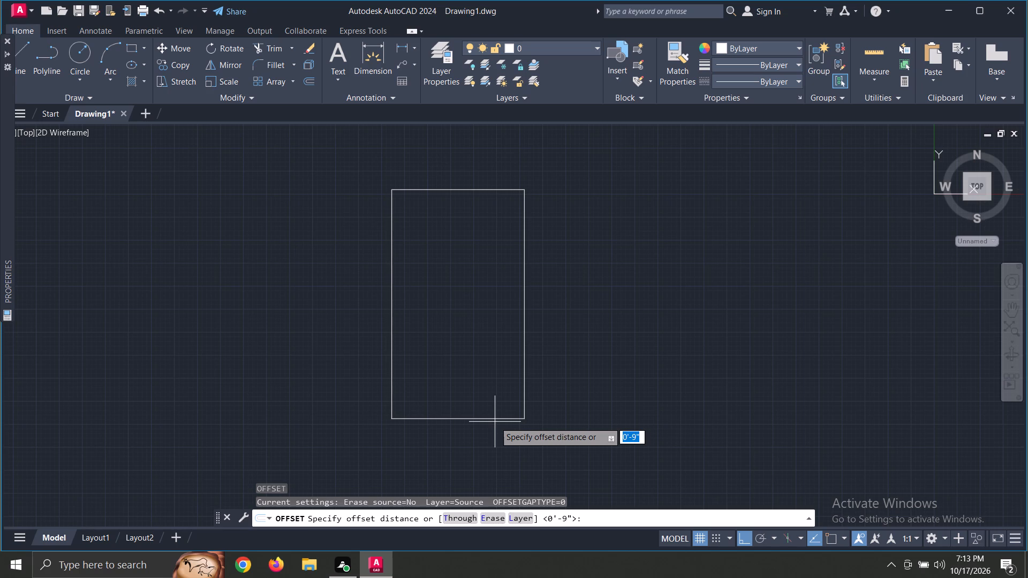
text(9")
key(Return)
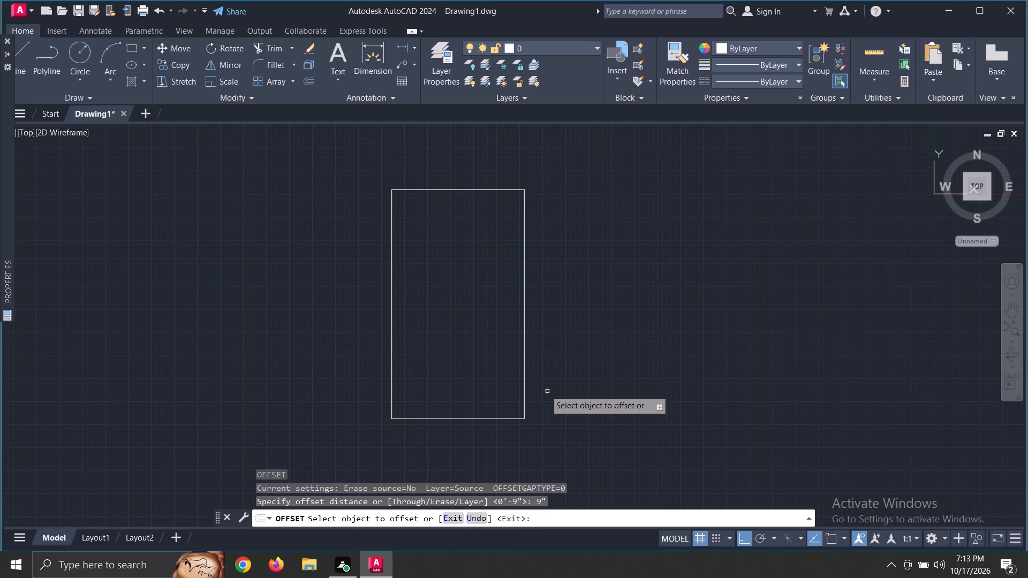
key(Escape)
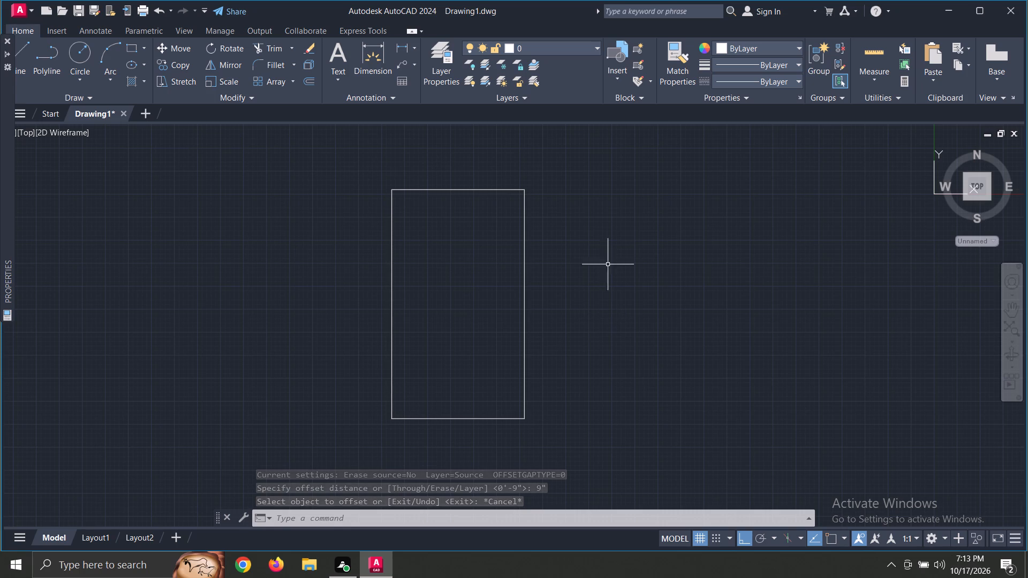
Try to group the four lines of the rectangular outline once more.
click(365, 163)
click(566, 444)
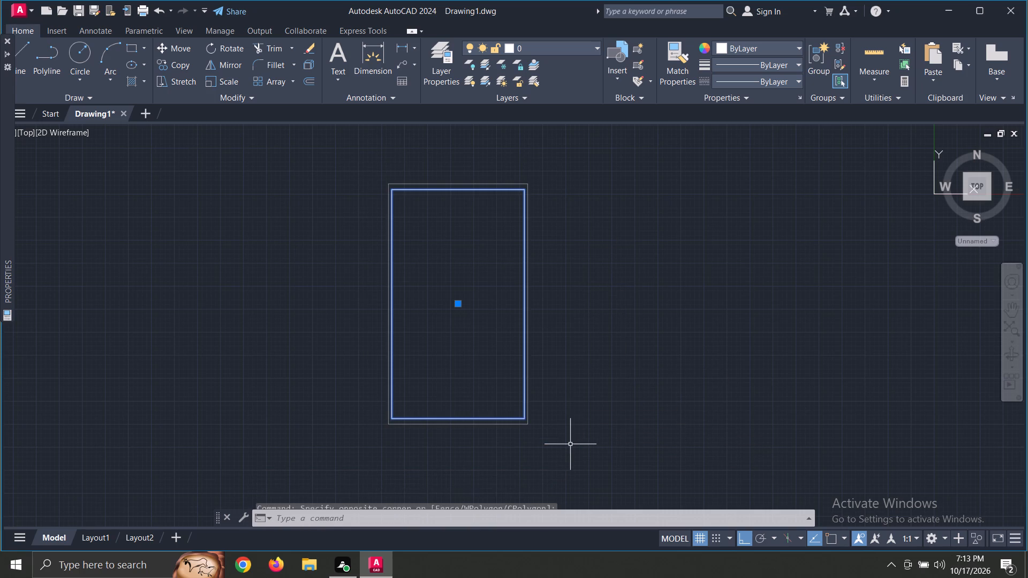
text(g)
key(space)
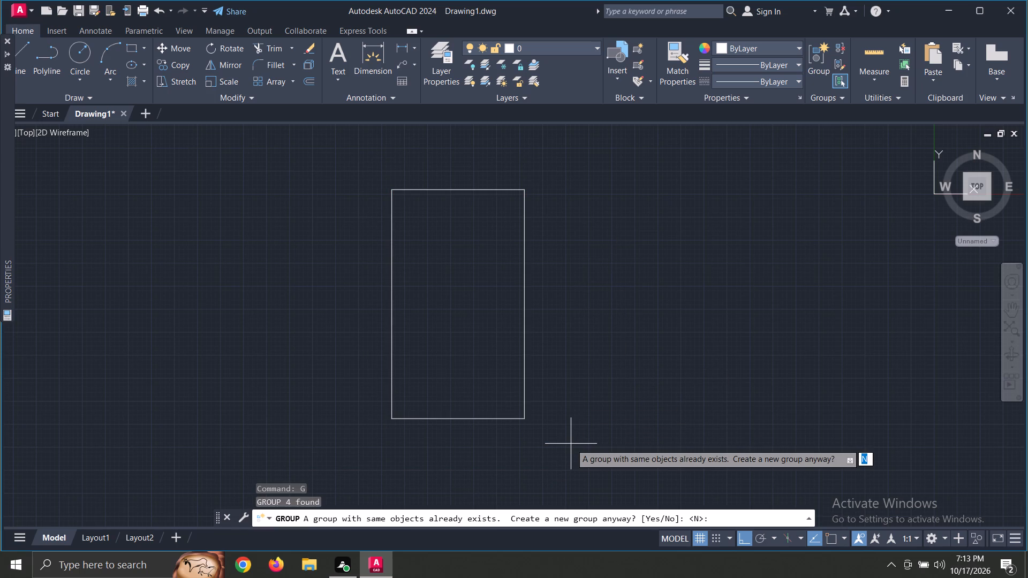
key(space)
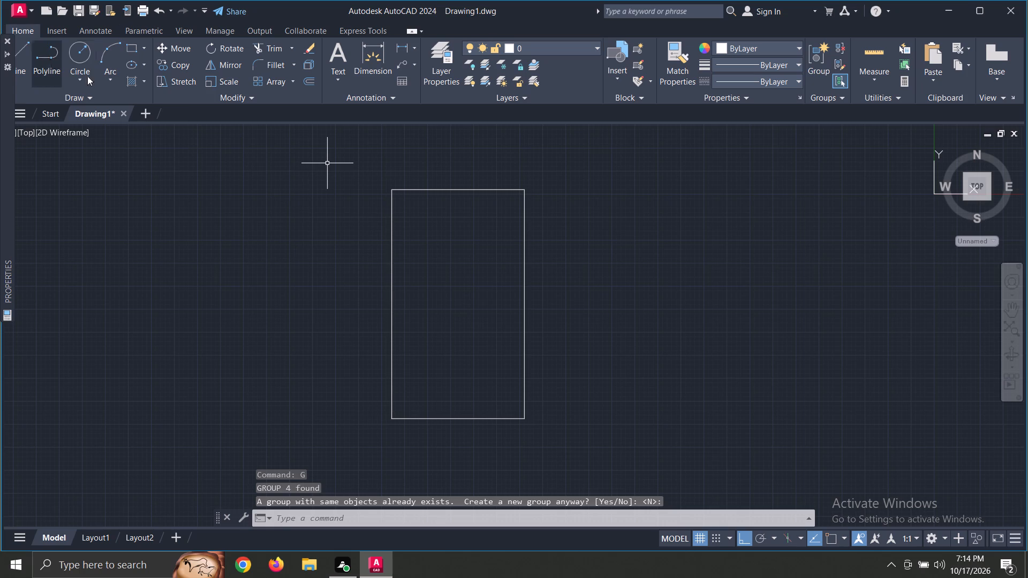
Offset each of the four outline lines 9" toward the inside of the rectangle to form the wall thickness.
text(o)
key(space)
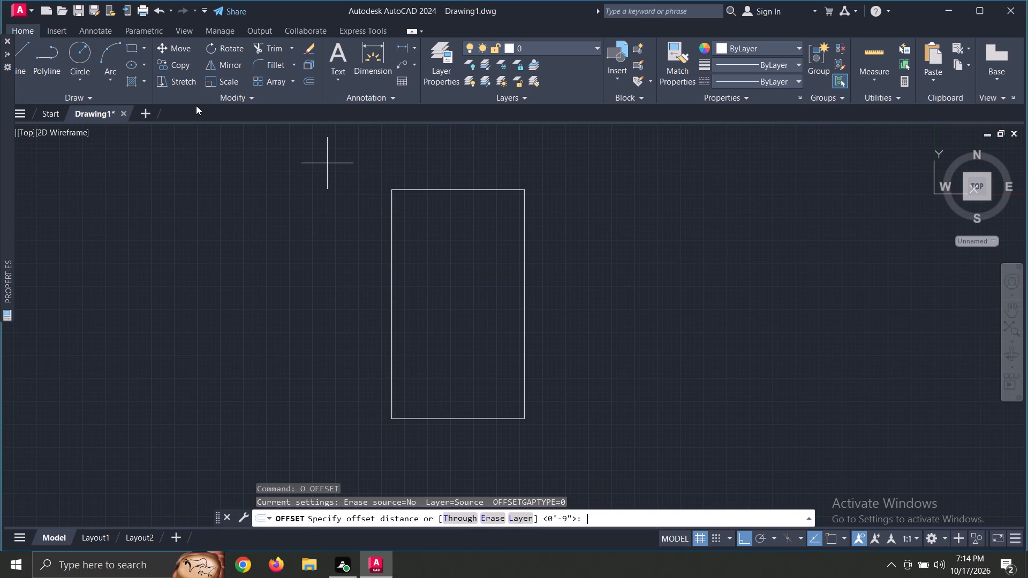
text(9")
key(Return)
scroll(196, 105, up, 1)
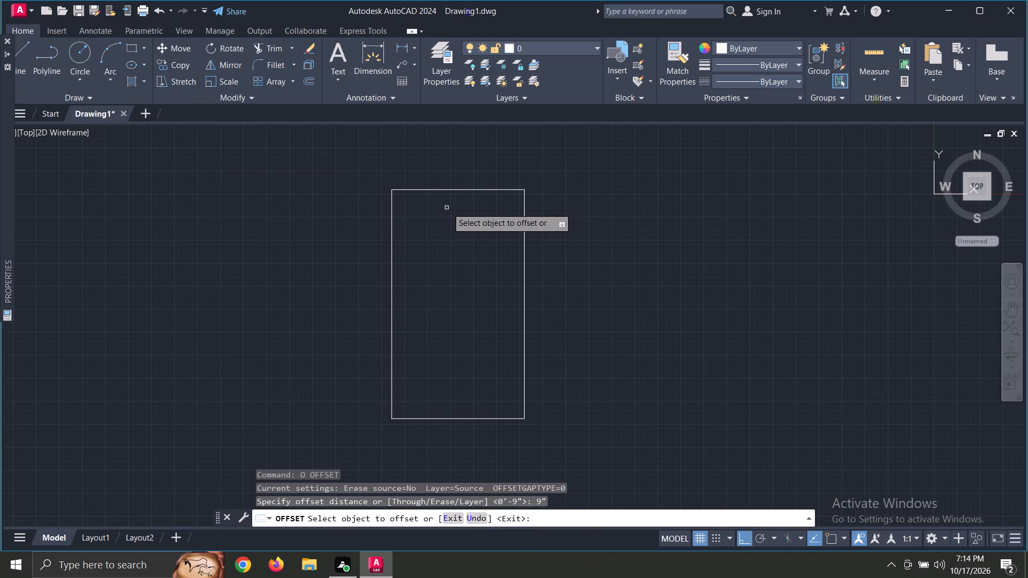
click(452, 190)
click(442, 208)
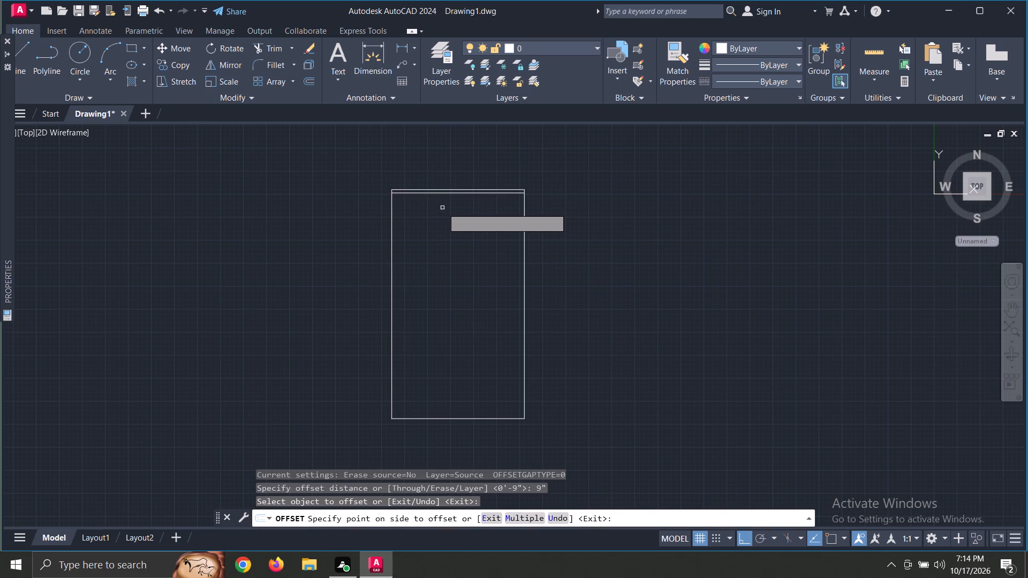
click(392, 227)
click(410, 228)
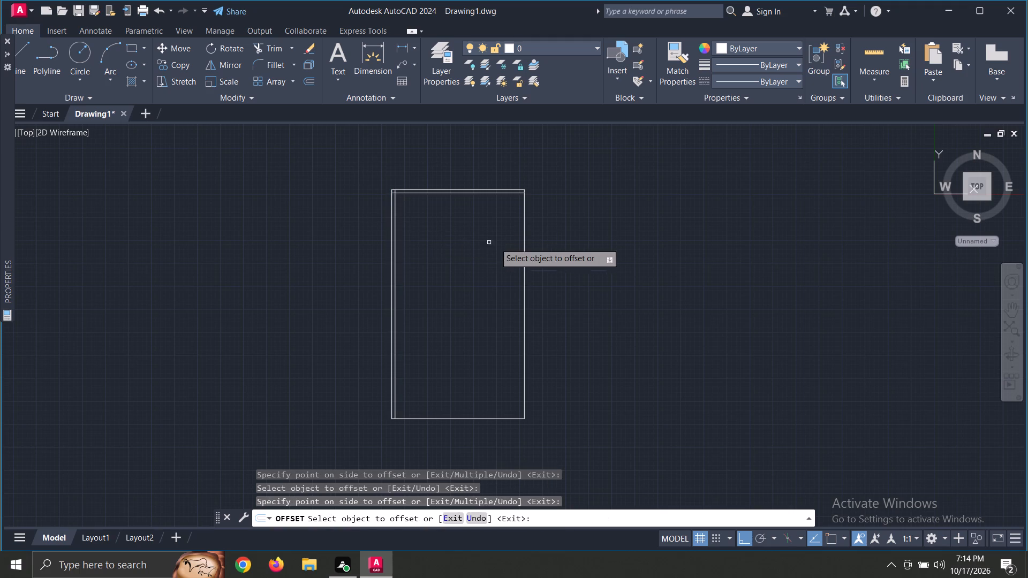
click(526, 252)
click(482, 255)
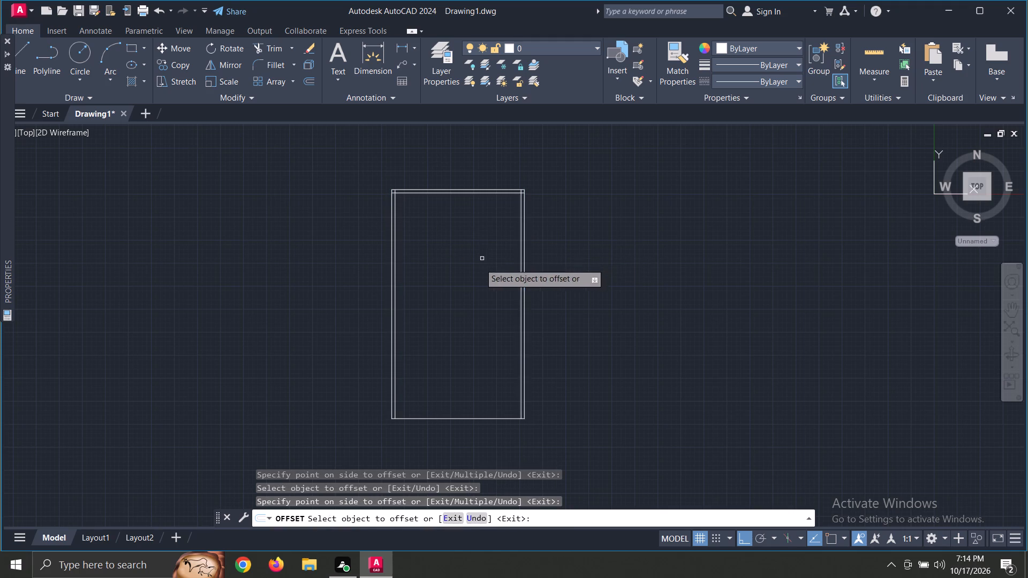
click(441, 419)
click(441, 413)
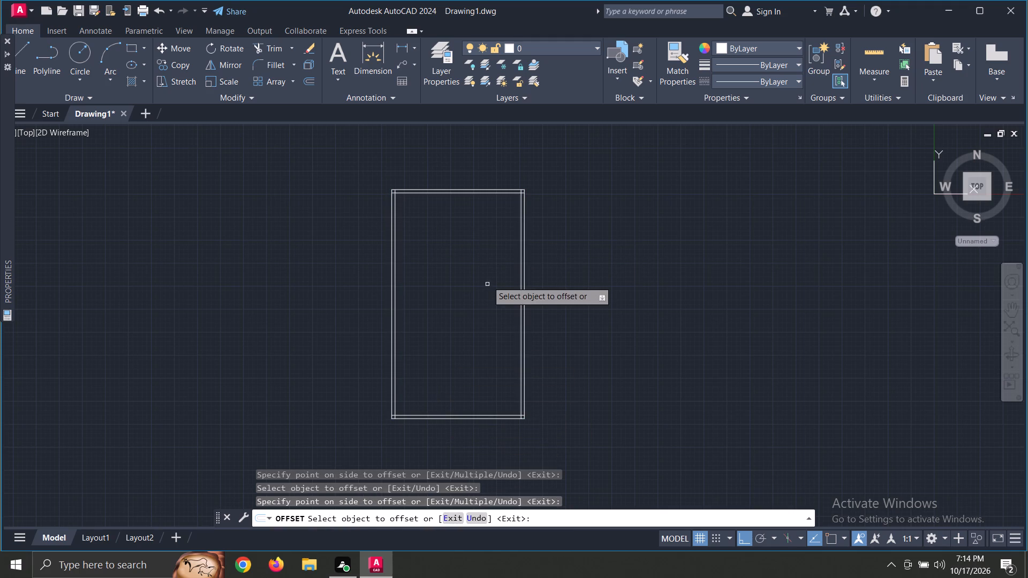
scroll(422, 169, up, 4)
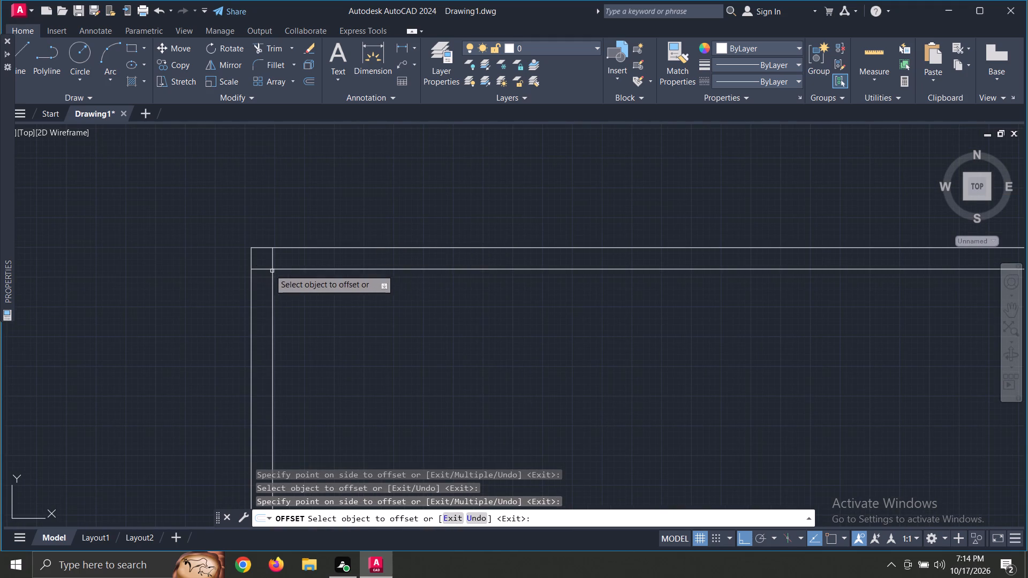
key(Escape)
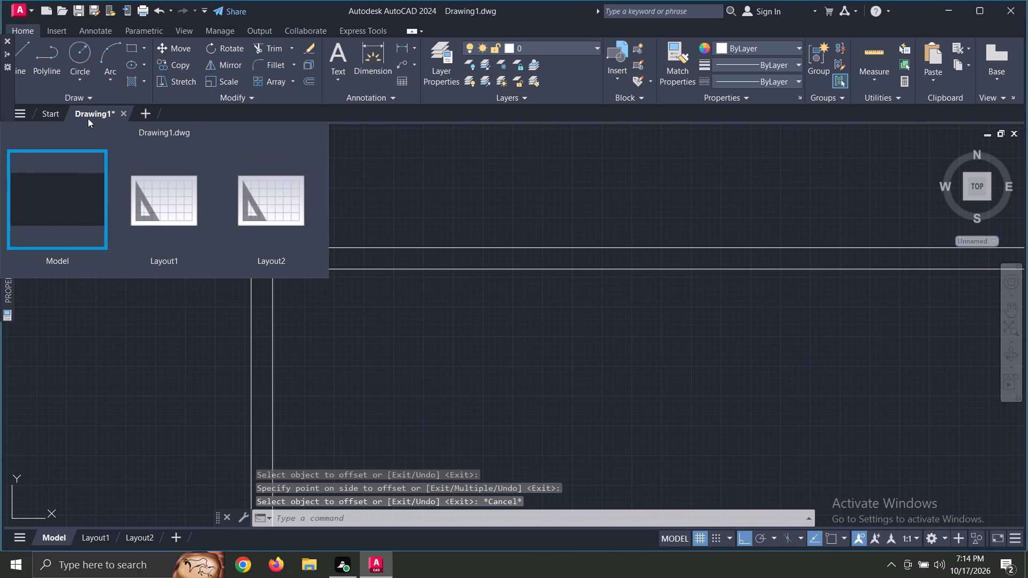
Trim the overlapping ends of the inner wall lines at the two upper corners of the rectangle.
text(tr)
key(space)
key(space)
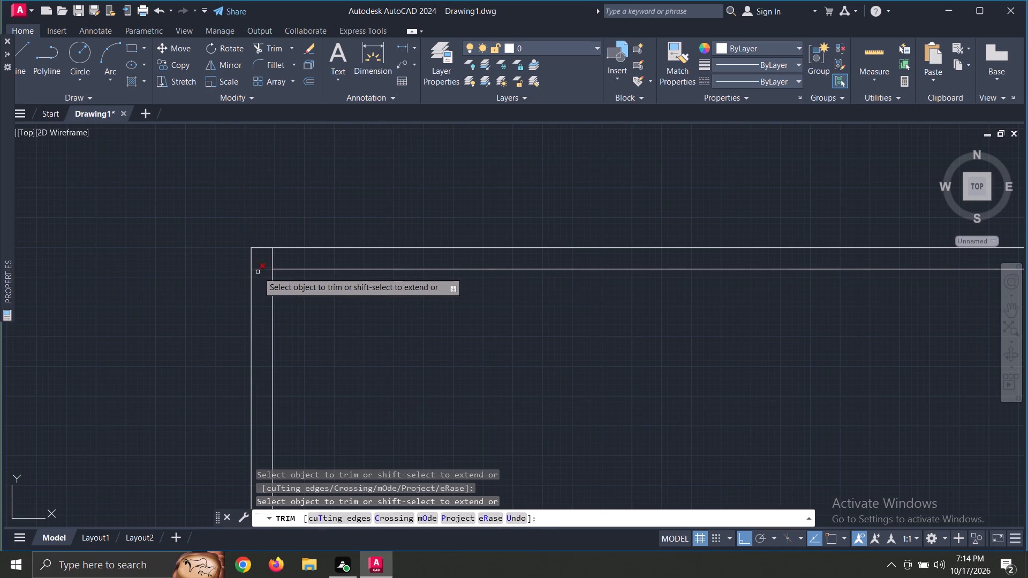
drag(259, 272, 276, 262)
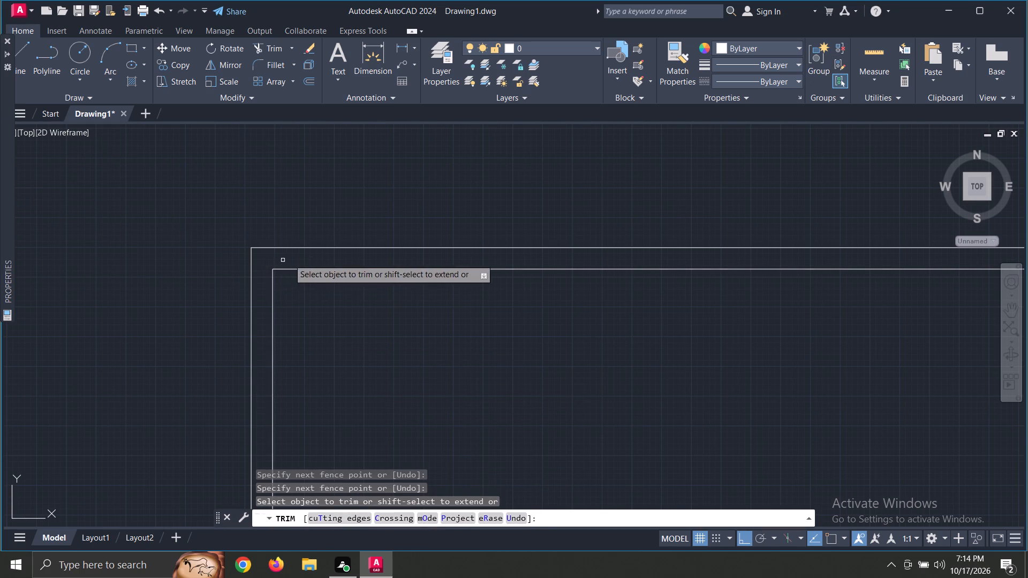
scroll(365, 261, down, 2)
scroll(657, 259, up, 6)
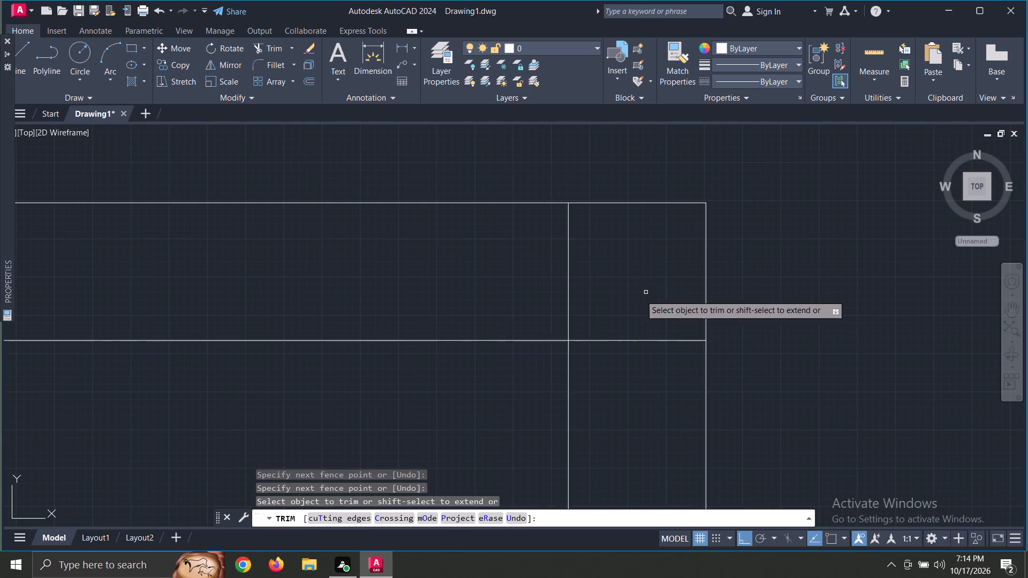
drag(541, 273, 663, 386)
scroll(546, 313, down, 4)
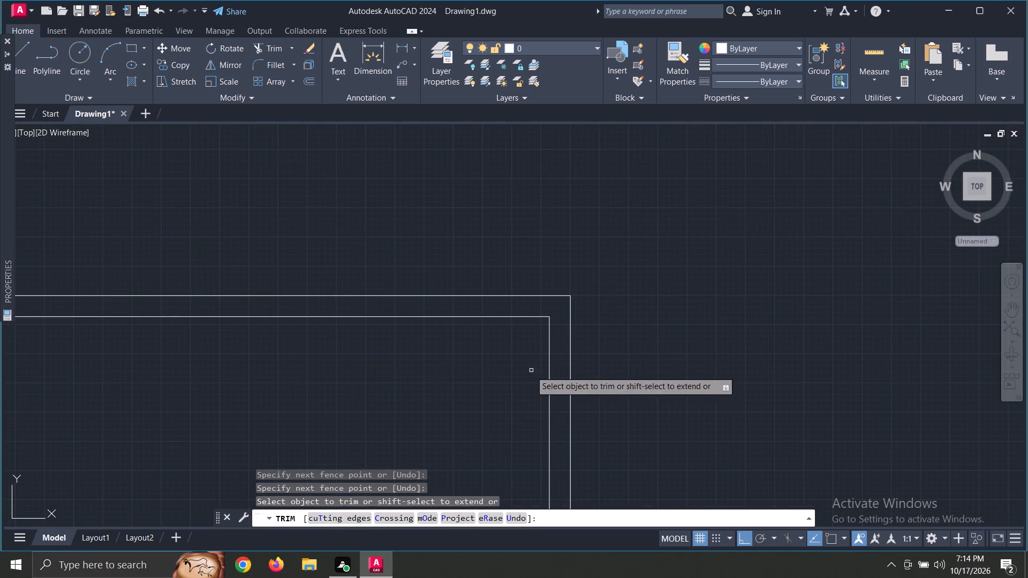
Trim the overlapping ends of the inner wall lines at the two lower corners of the rectangle.
middle_drag(530, 375, 550, 133)
scroll(573, 169, down, 10)
scroll(584, 328, up, 4)
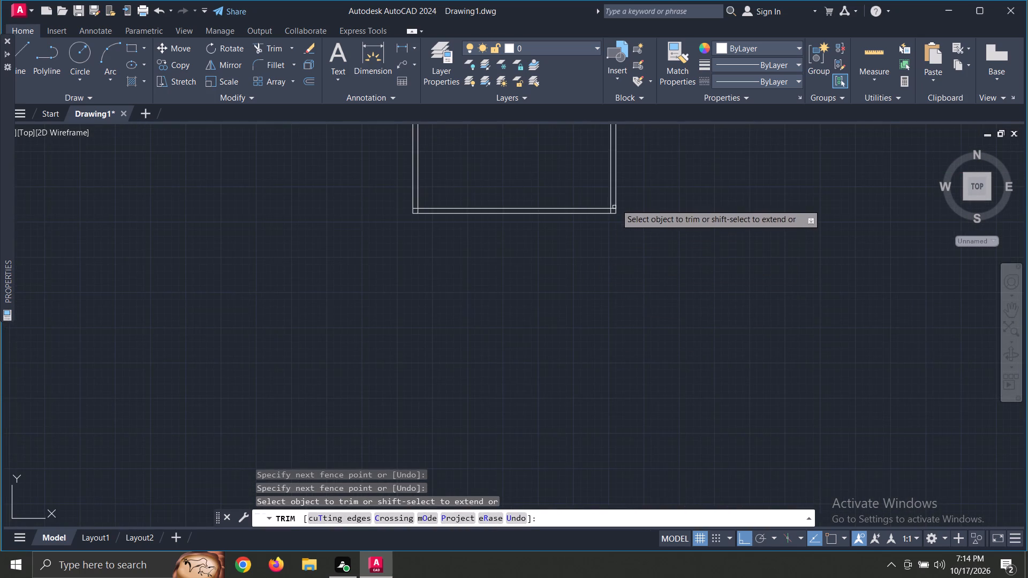
scroll(616, 200, up, 4)
drag(562, 277, 594, 255)
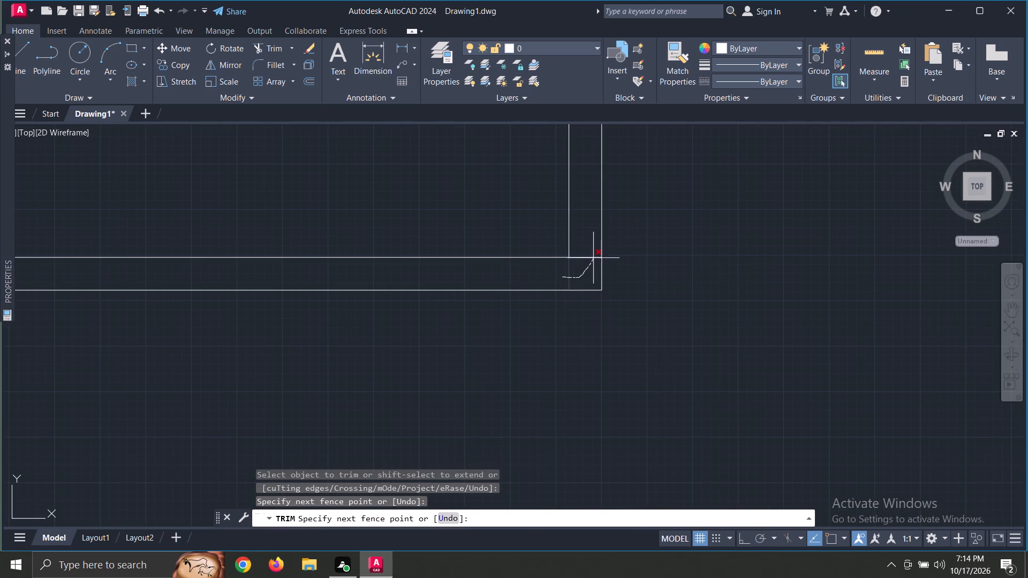
drag(594, 255, 594, 252)
scroll(589, 254, down, 3)
scroll(219, 257, up, 4)
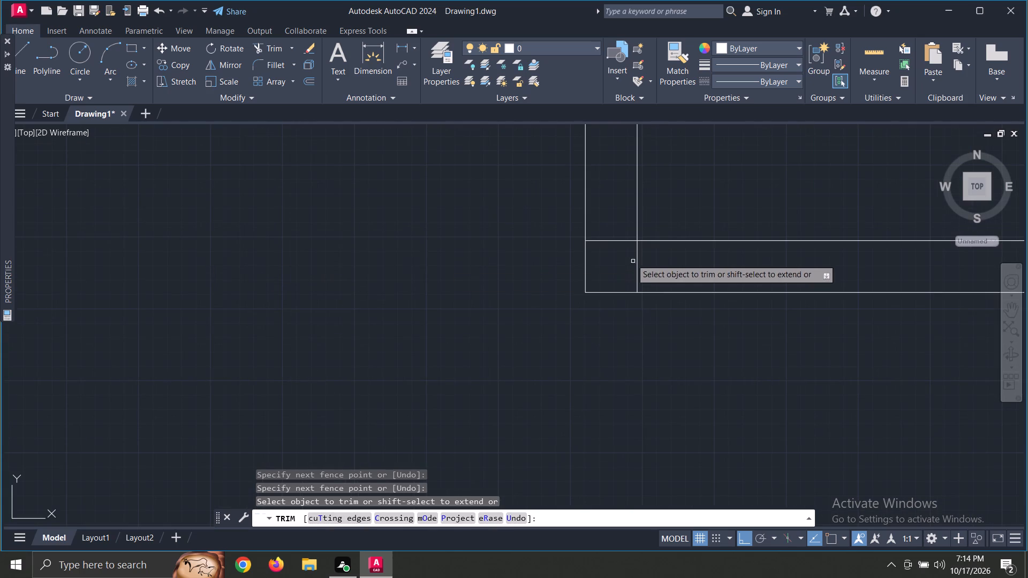
drag(603, 225, 666, 270)
scroll(684, 194, down, 6)
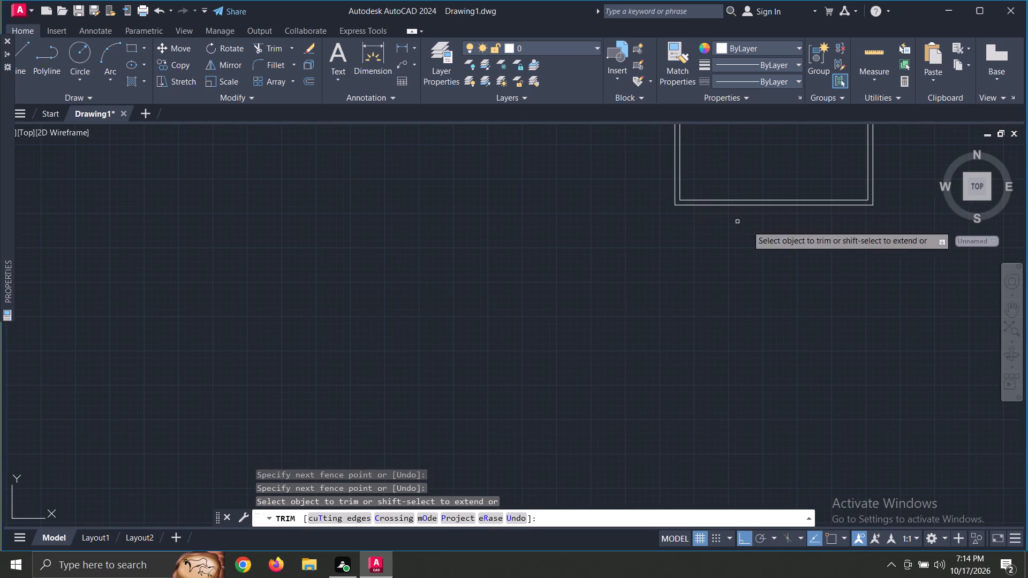
middle_drag(762, 239, 430, 439)
middle_drag(662, 248, 704, 406)
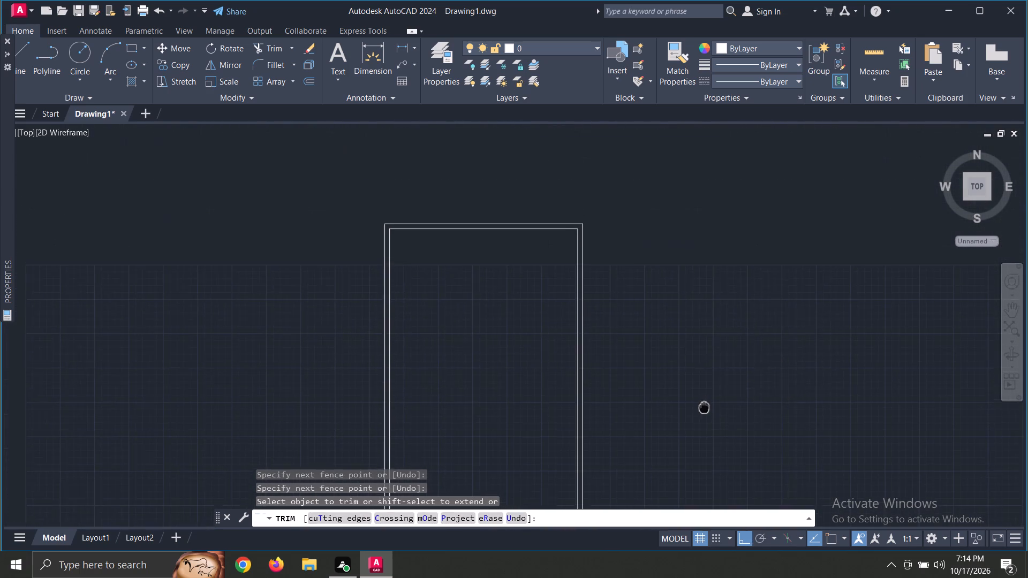
scroll(659, 257, up, 2)
middle_drag(686, 303, 861, 296)
scroll(861, 281, down, 2)
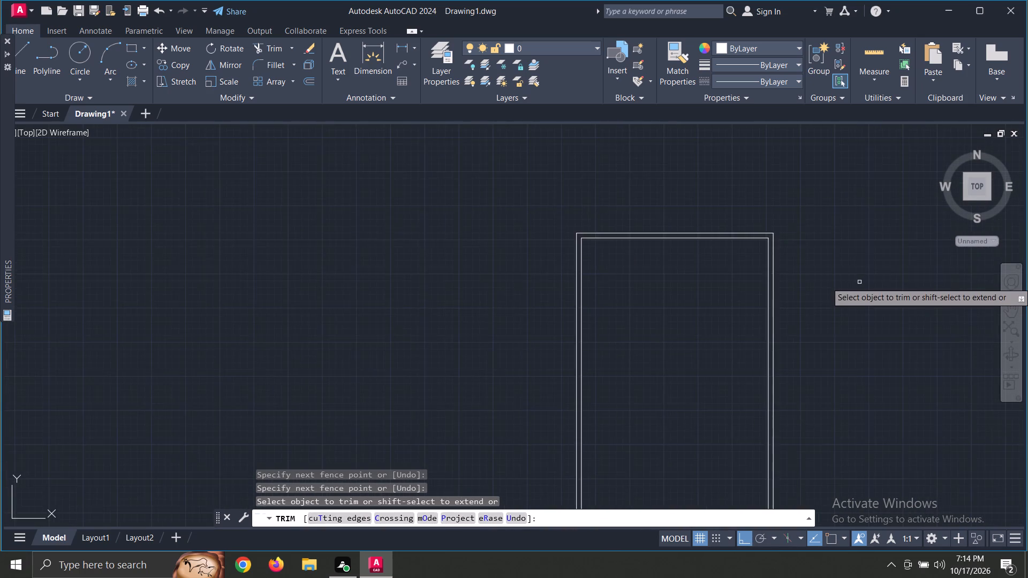
scroll(857, 285, up, 1)
middle_drag(840, 313, 833, 269)
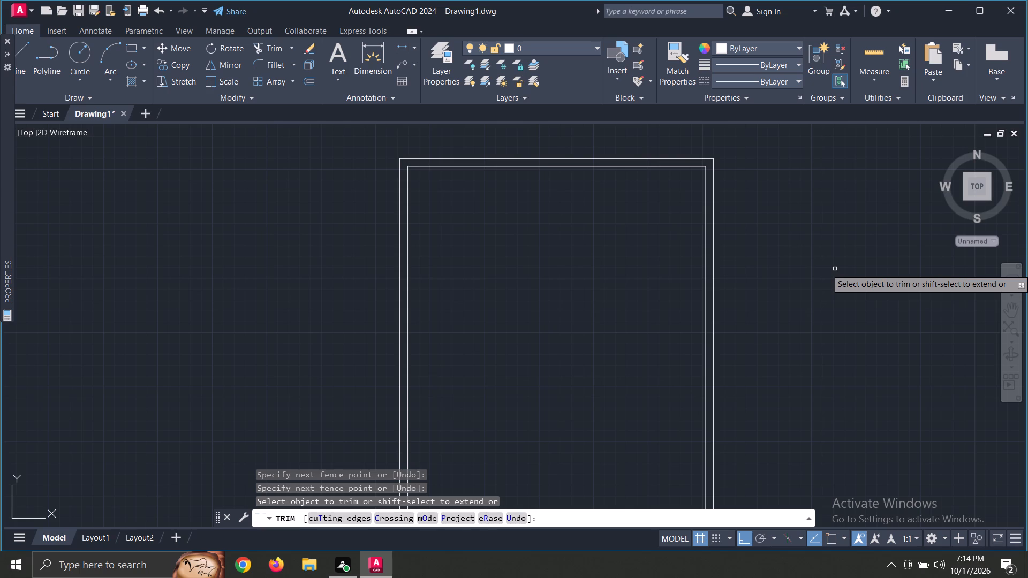
key(Escape)
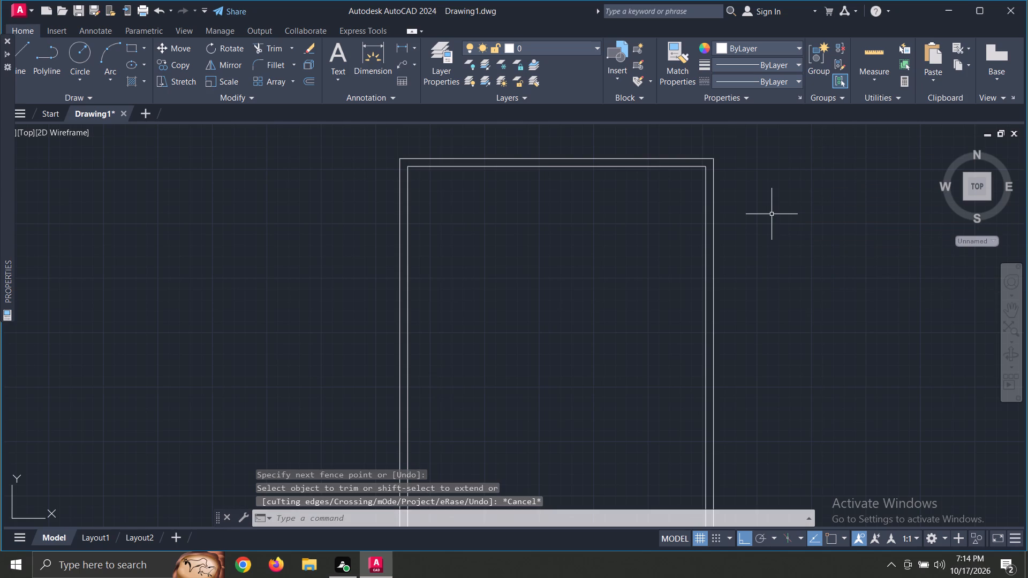
Offset the inner line of the left wall 11' toward the inside of the plan.
text(o)
key(space)
text(11')
key(Return)
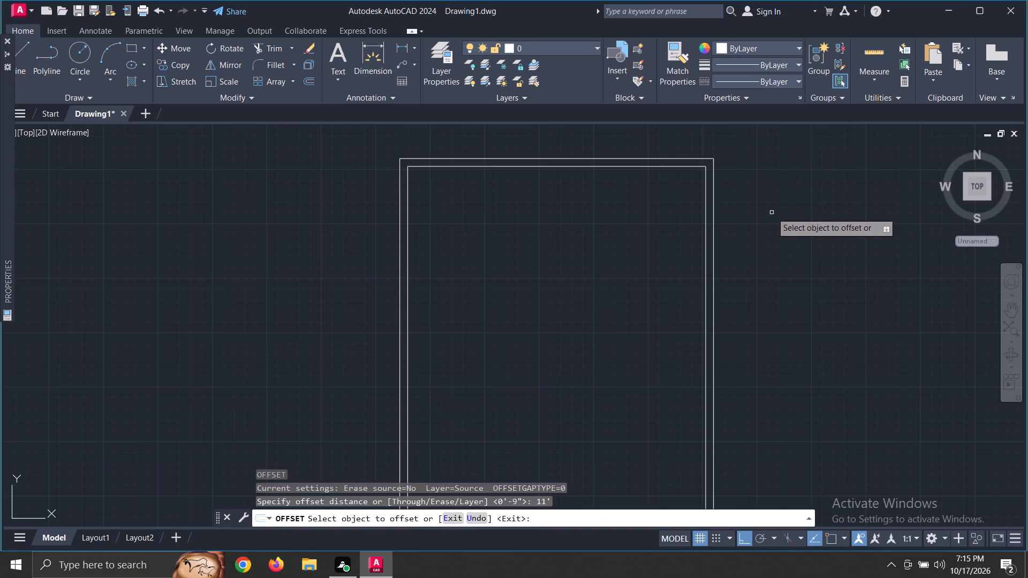
click(409, 285)
click(471, 287)
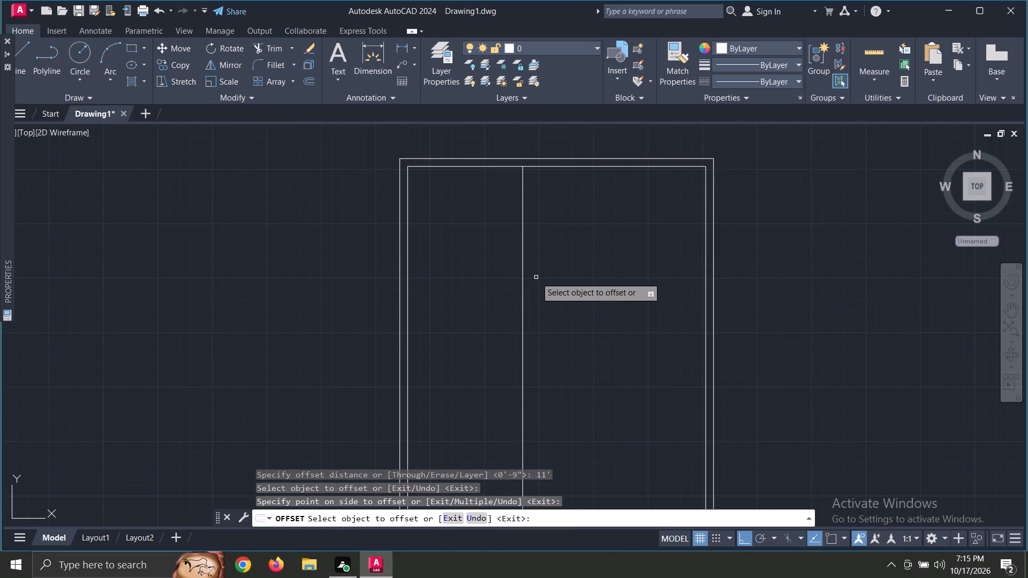
key(Escape)
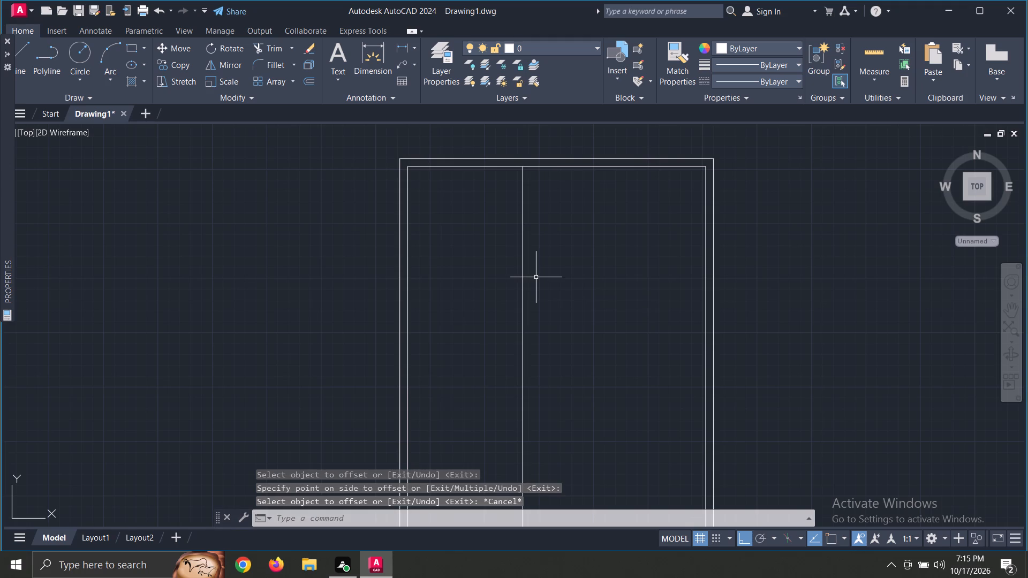
Offset the inner line of the top wall 12' downward into the plan.
text(o 12')
key(Return)
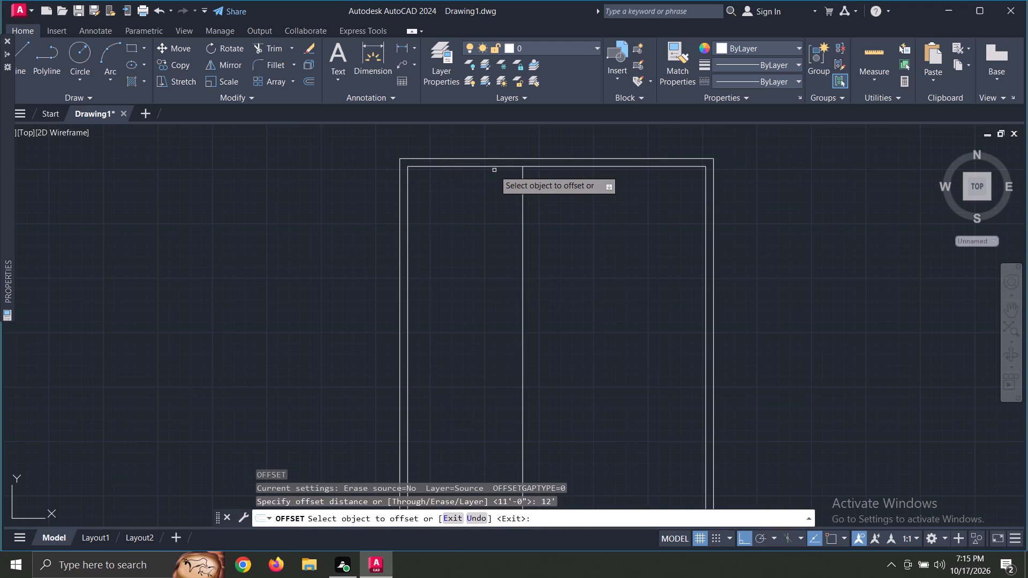
click(494, 166)
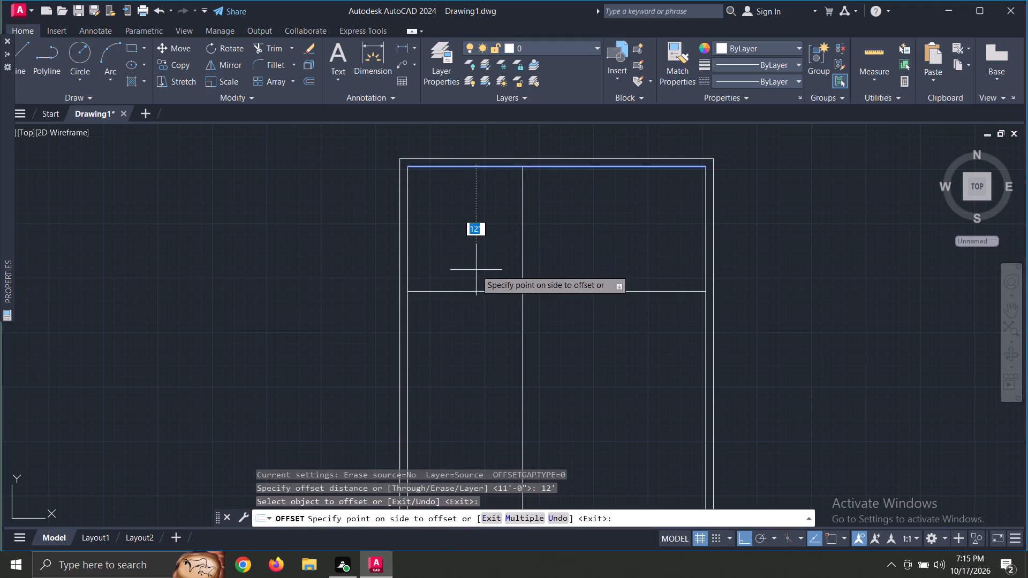
click(476, 270)
key(Escape)
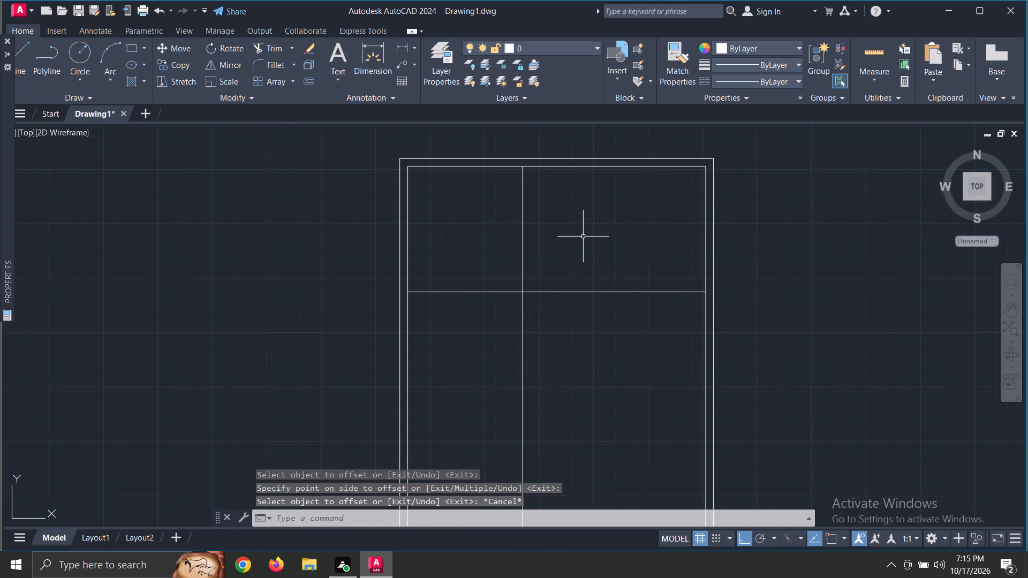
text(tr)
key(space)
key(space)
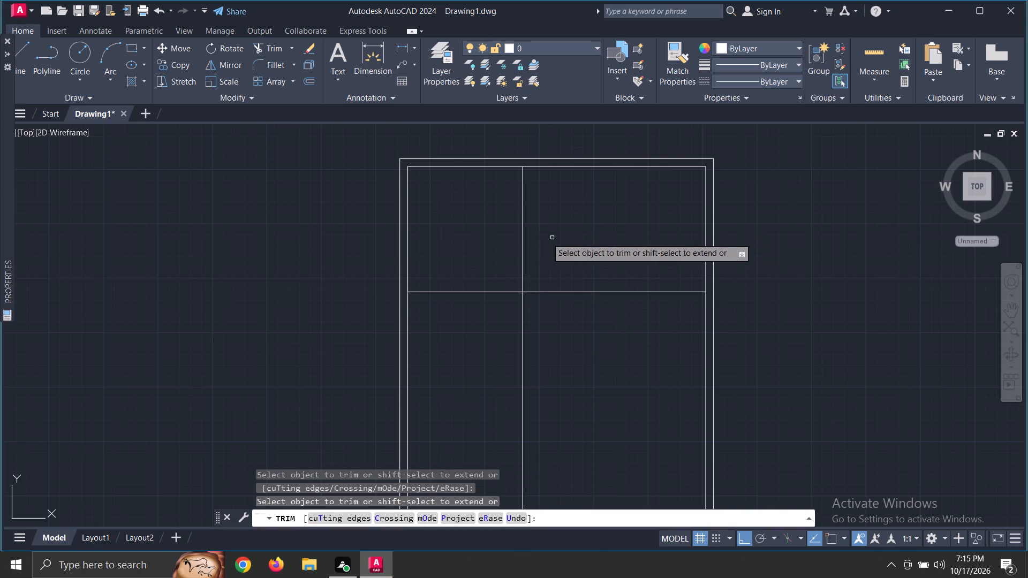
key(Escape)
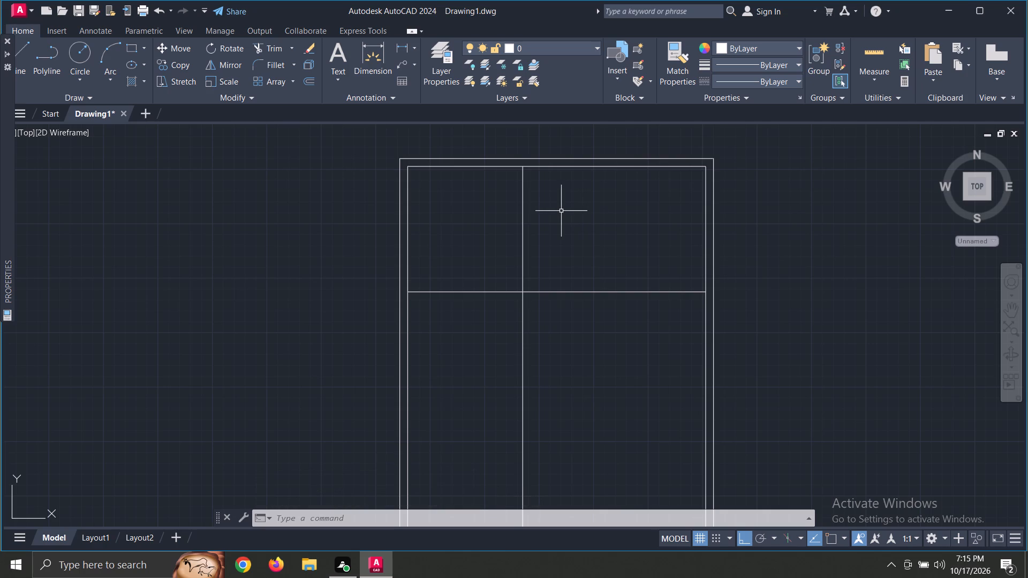
Offset the vertical partition line 4" to its right, away from the 11' wide room.
click(524, 211)
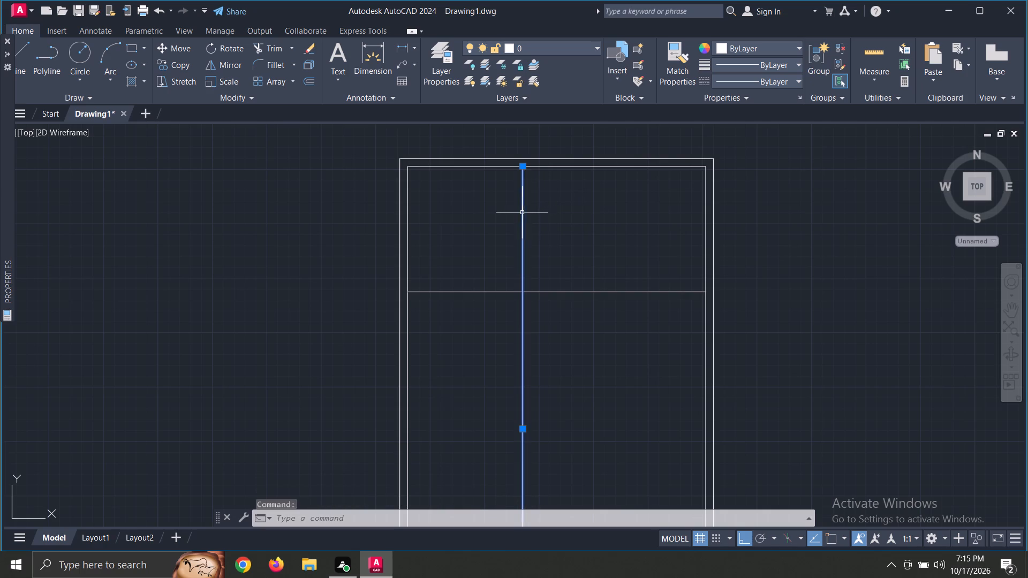
click(480, 292)
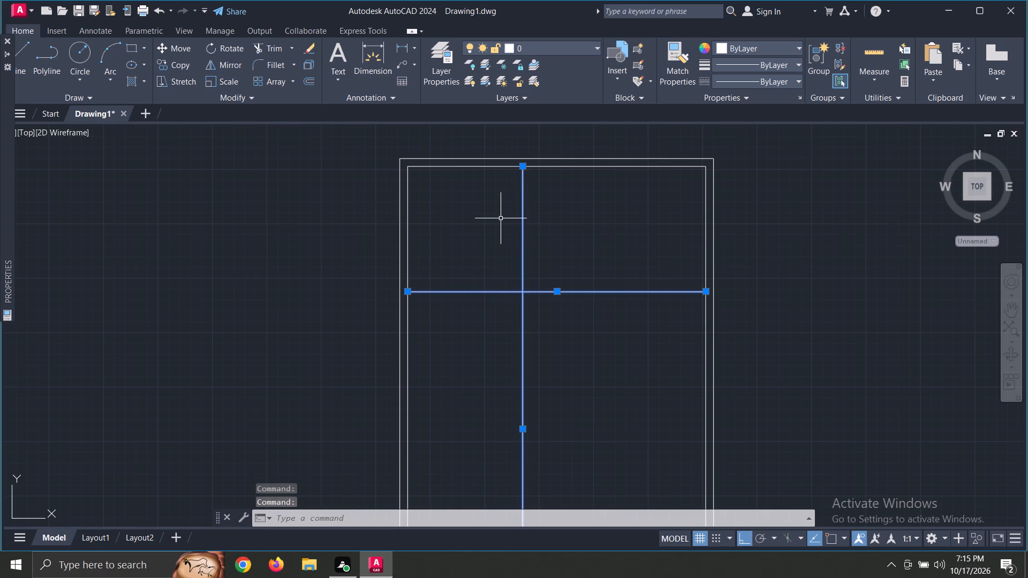
text(o)
key(space)
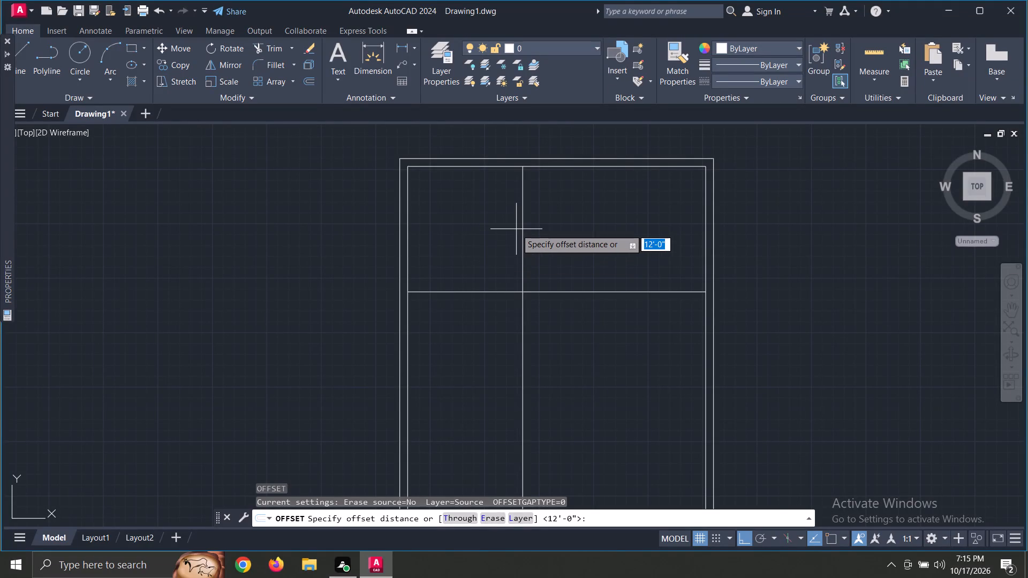
key(9)
key(apostrophe)
key(BackSpace)
key(BackSpace)
text(4")
key(Return)
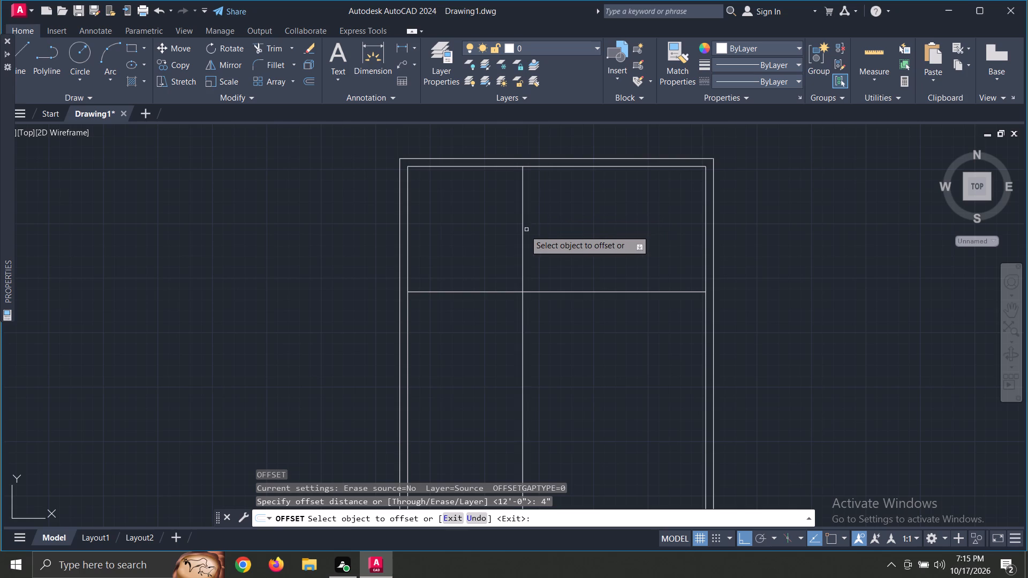
click(523, 230)
click(535, 234)
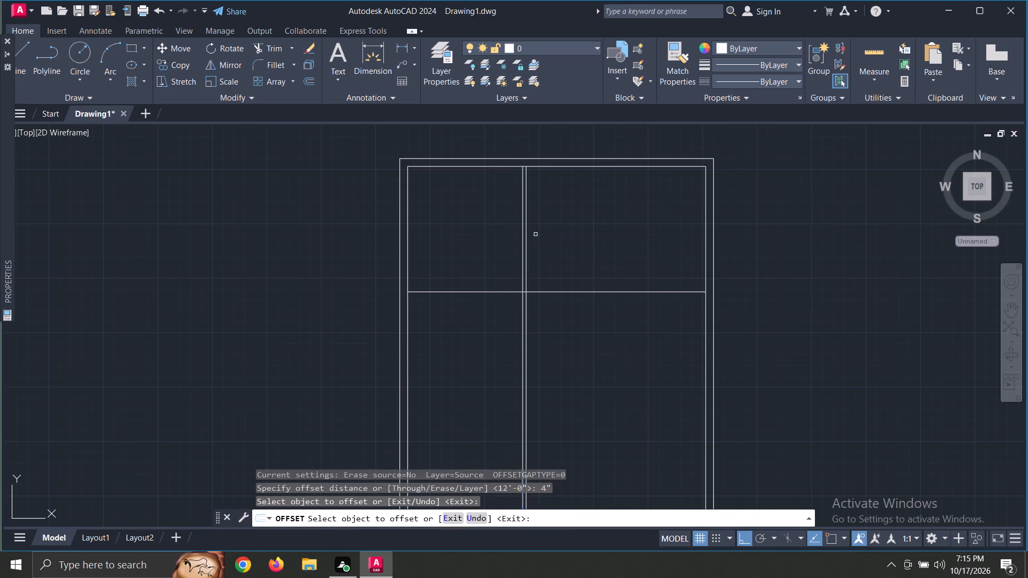
Offset the horizontal partition line 4" downward, away from the 12' deep room.
click(503, 296)
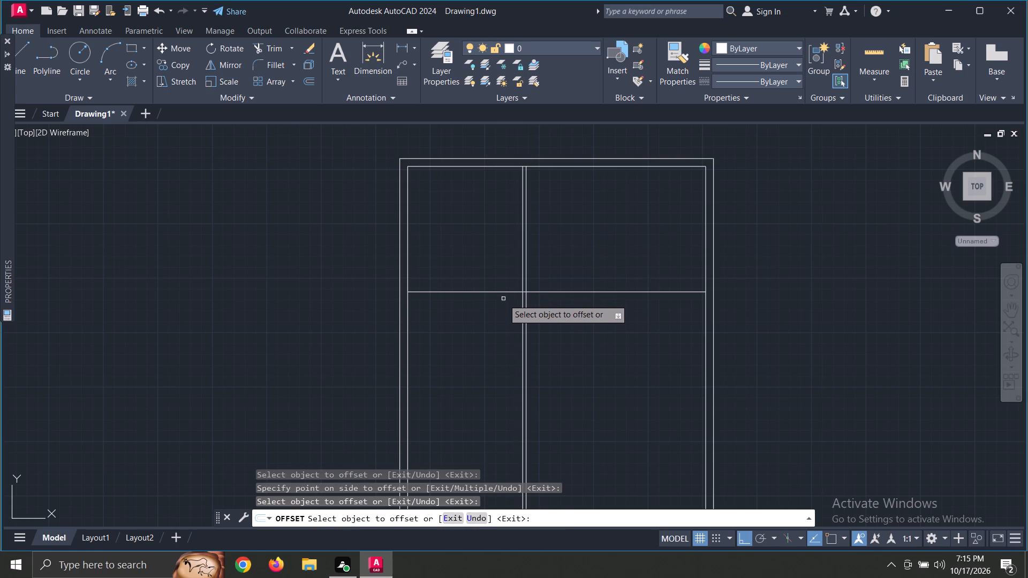
click(505, 291)
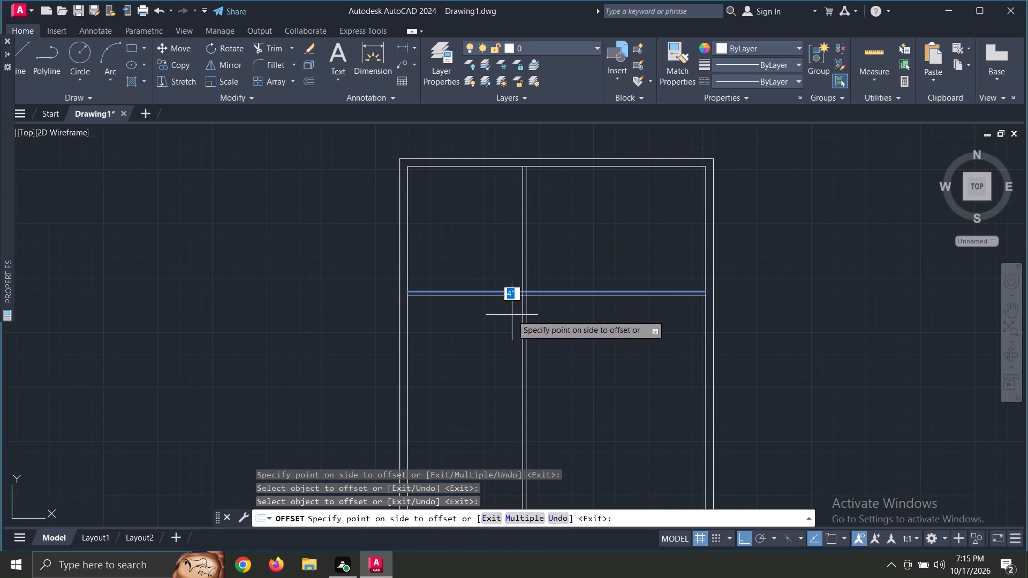
scroll(510, 315, up, 6)
scroll(568, 314, down, 2)
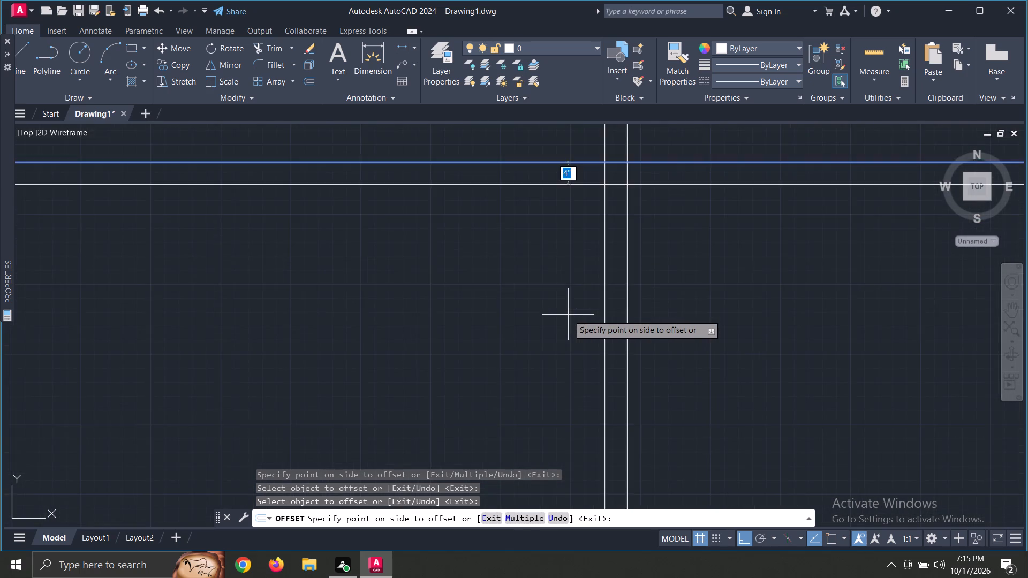
scroll(568, 315, up, 2)
scroll(568, 315, down, 2)
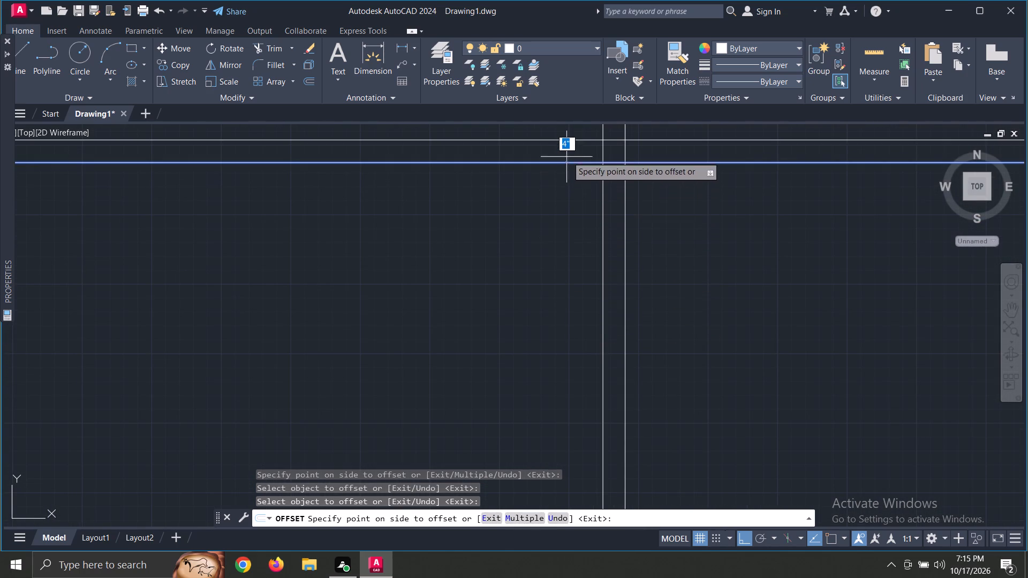
click(569, 223)
scroll(616, 285, down, 5)
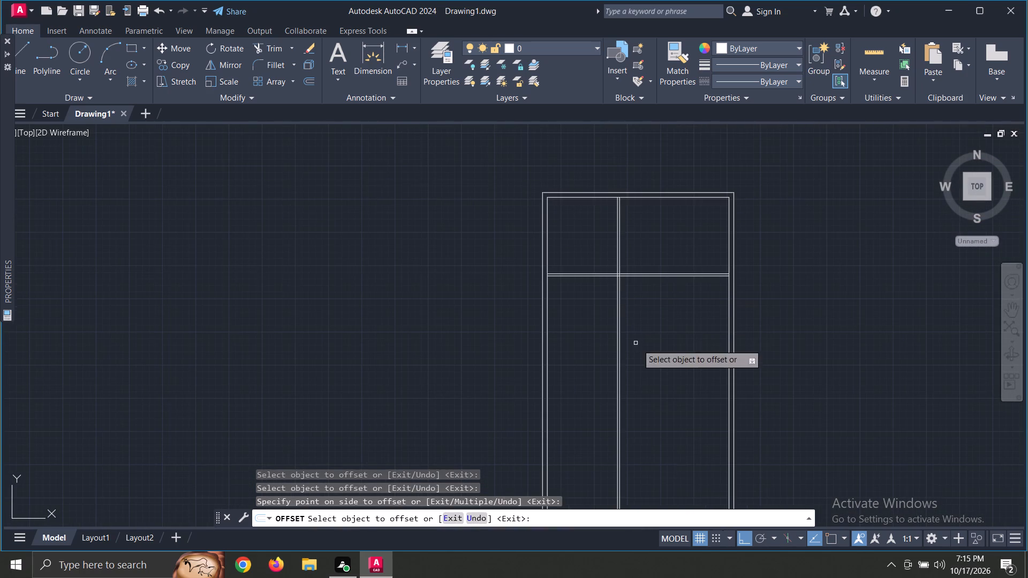
scroll(638, 250, up, 2)
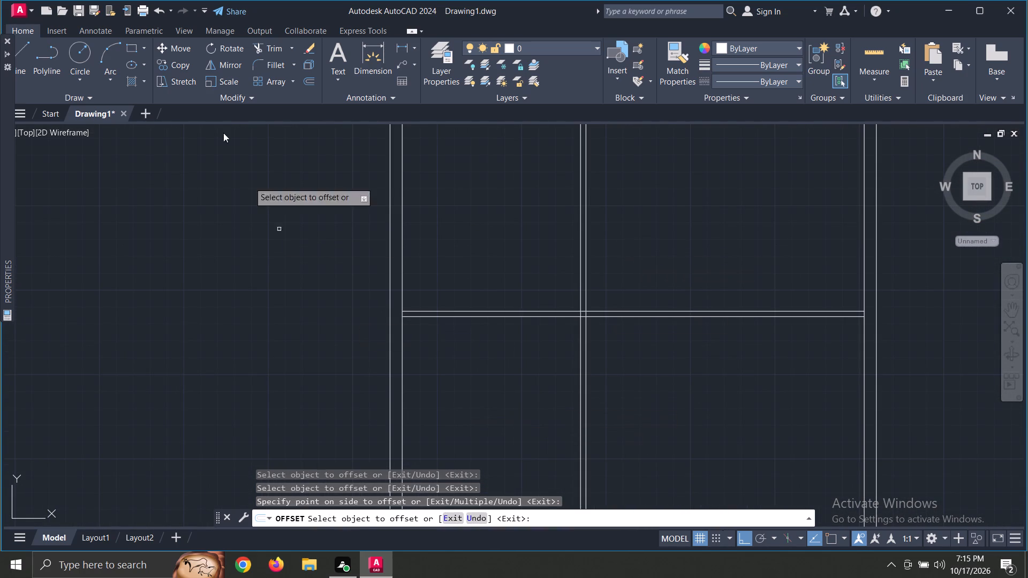
key(Escape)
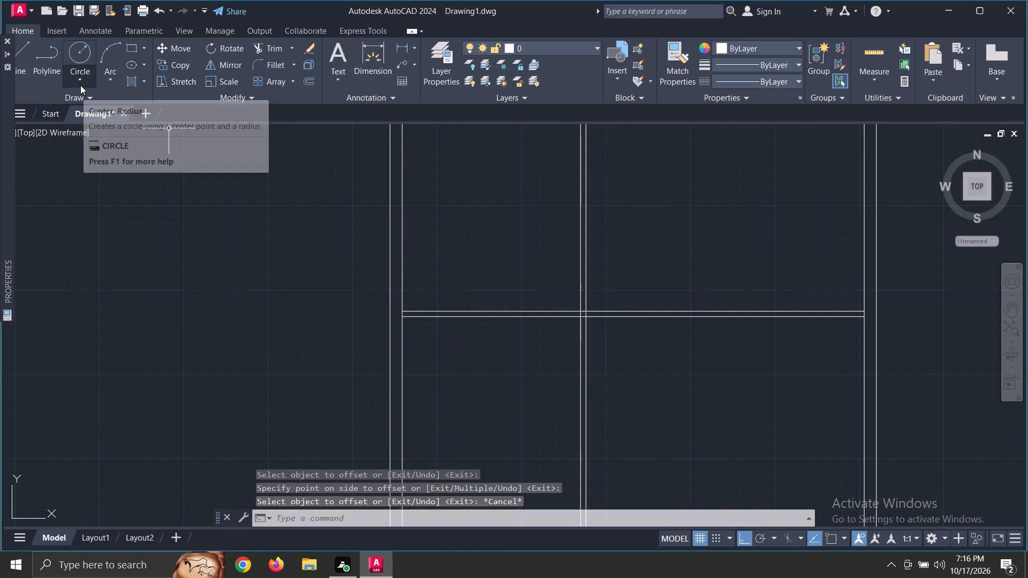
Trim the partition lines extending beyond the 11' by 12' room and clean up the overlap at its lower-right wall corner.
text(tr)
key(space)
key(space)
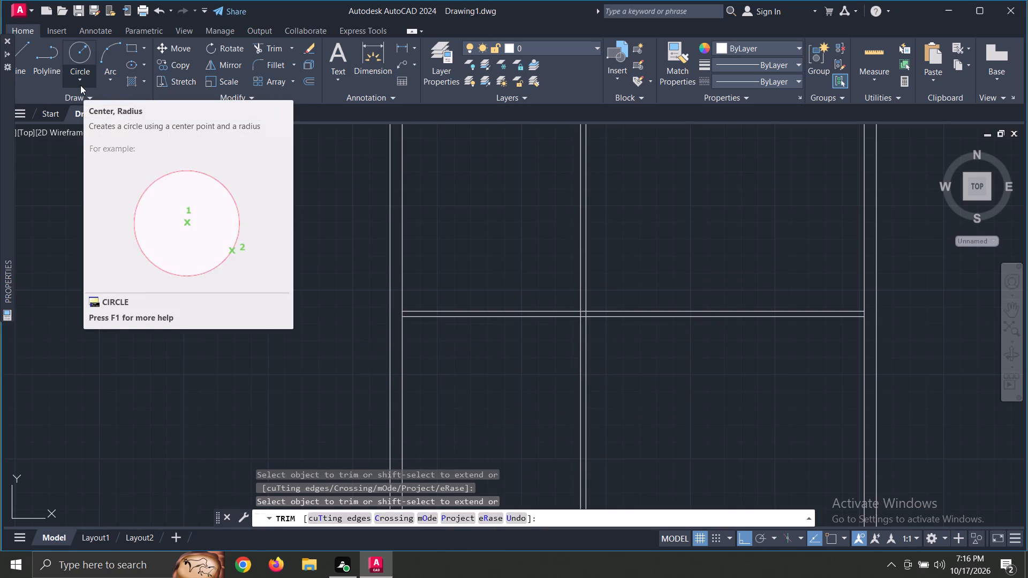
drag(657, 280, 639, 345)
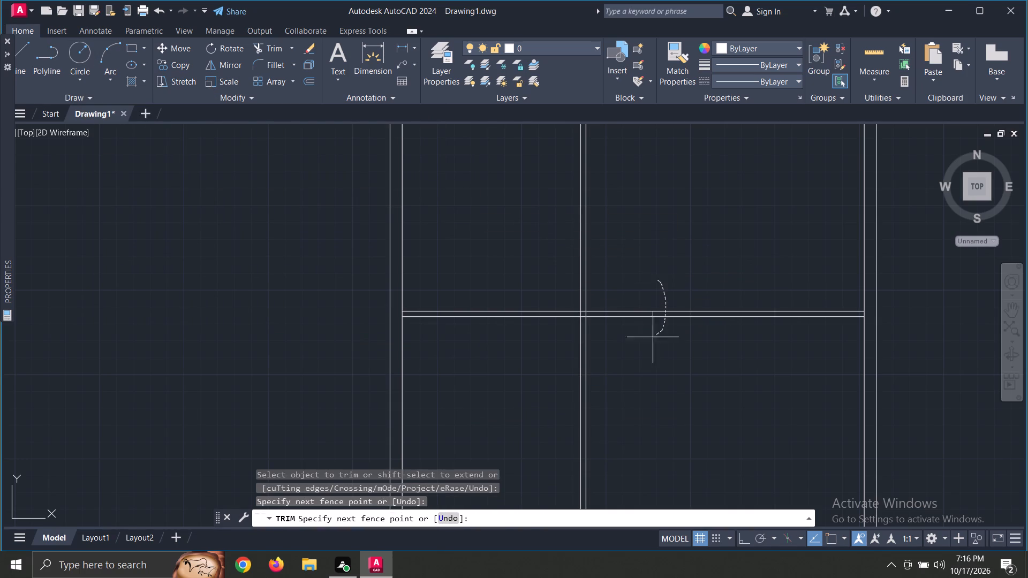
drag(639, 345, 502, 371)
middle_drag(683, 256, 607, 347)
scroll(493, 398, up, 4)
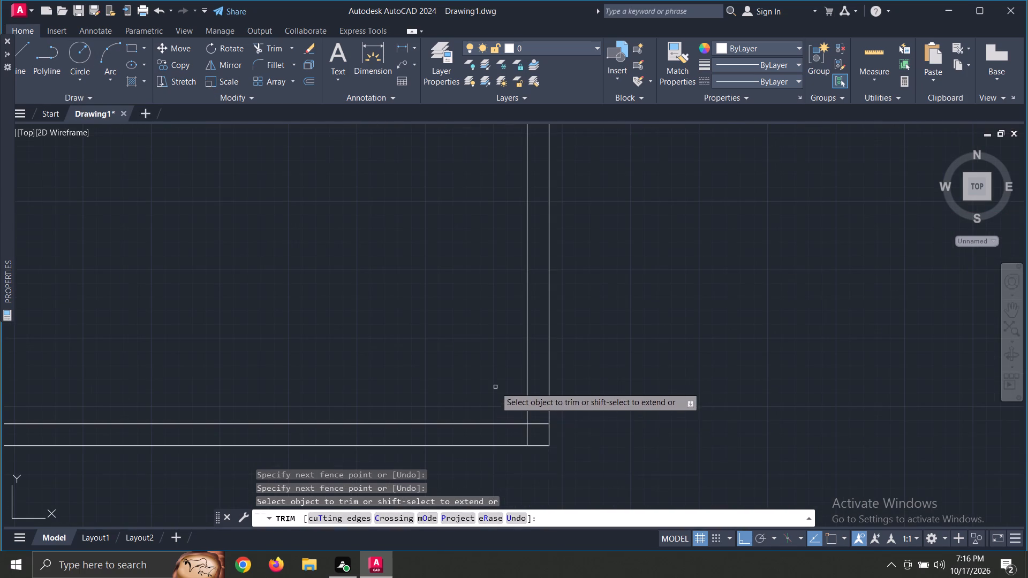
drag(540, 418, 524, 432)
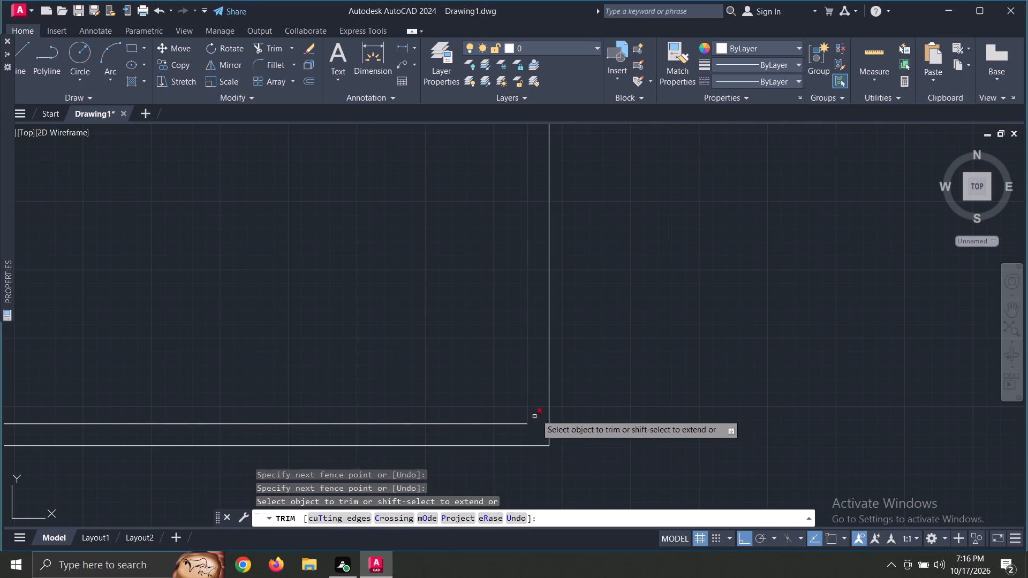
scroll(584, 352, down, 3)
middle_drag(693, 354, 606, 368)
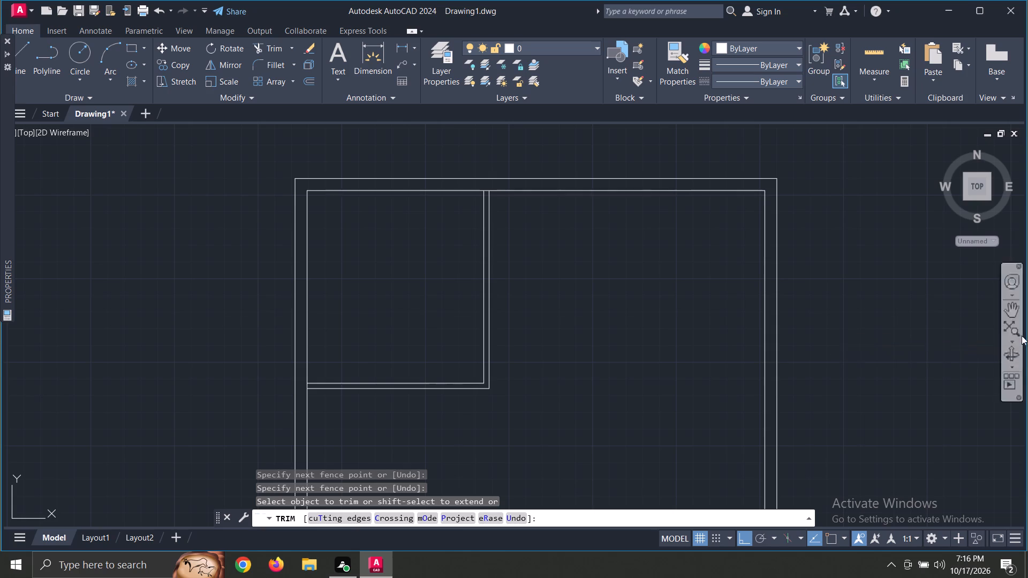
key(Escape)
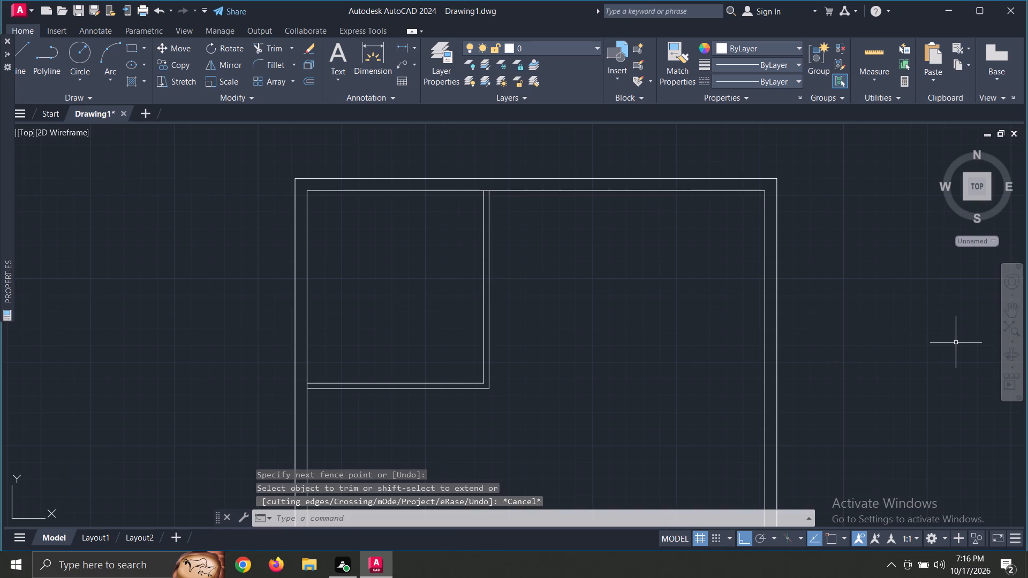
Offset the inner line of the right wall 6' toward the inside of the plan.
text(o)
key(space)
text(6')
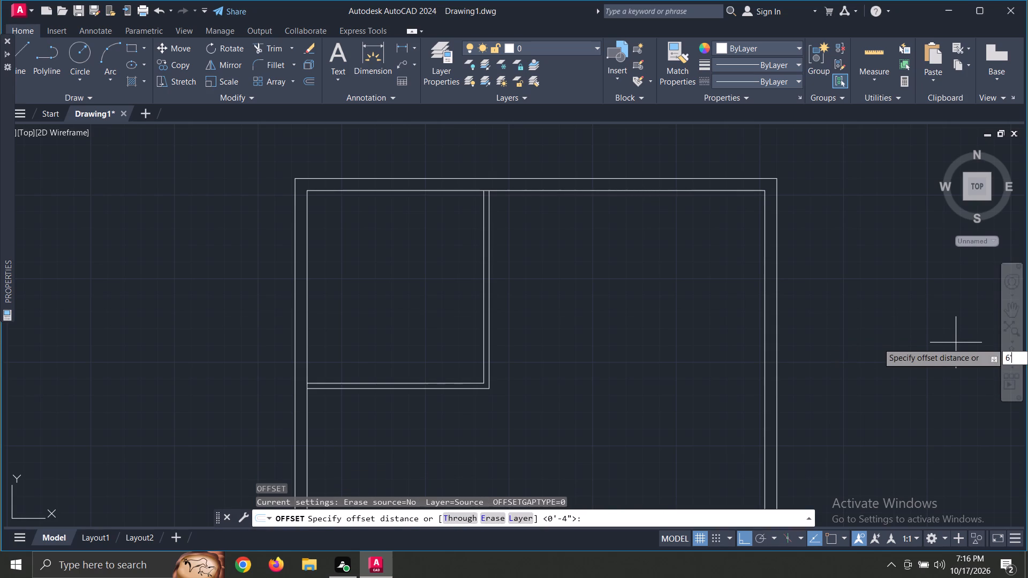
key(Return)
click(764, 260)
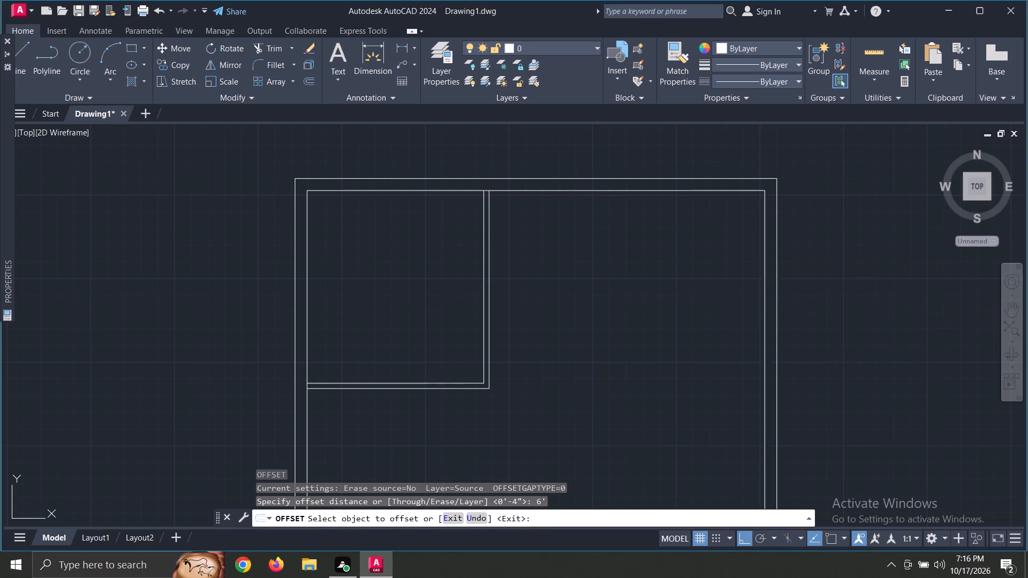
click(730, 268)
key(Escape)
Offset the inner line of the top wall 5' downward into the plan.
text(o)
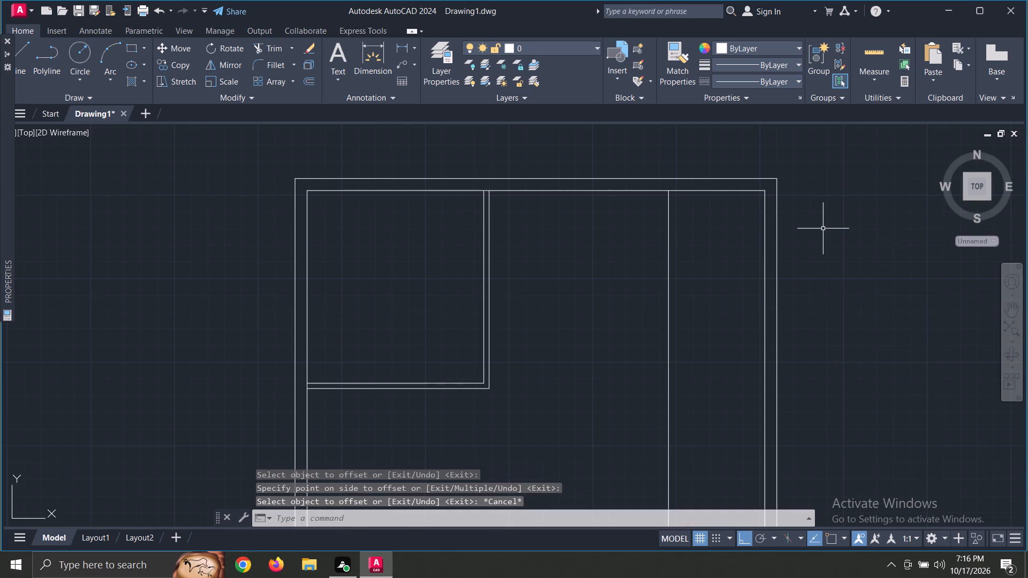
key(space)
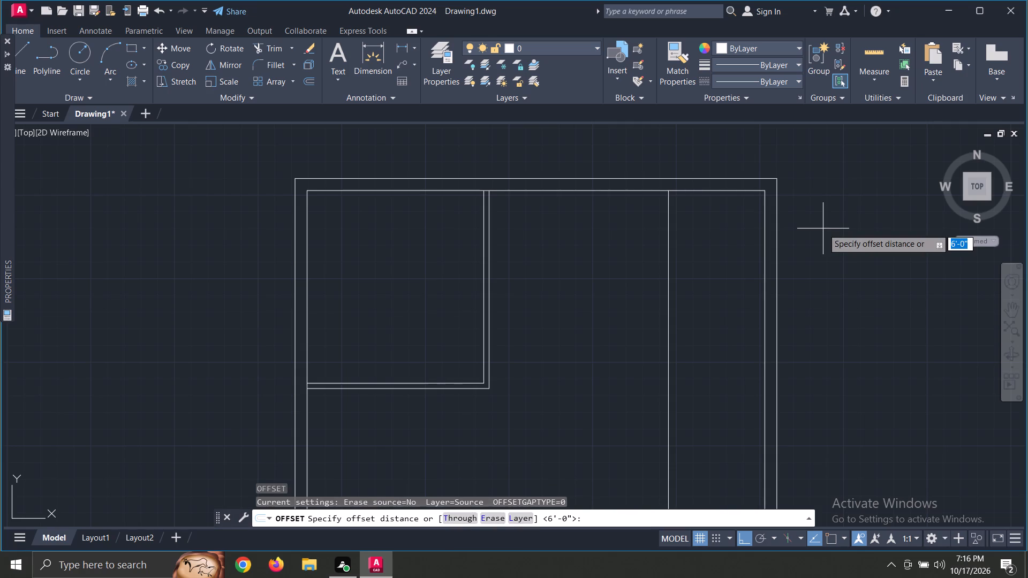
text(5')
key(Return)
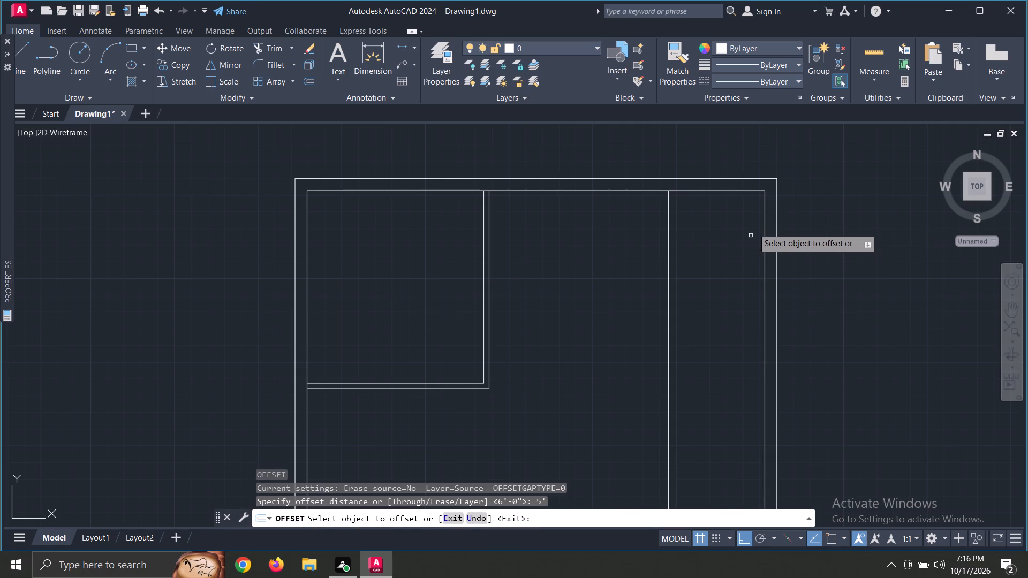
click(736, 191)
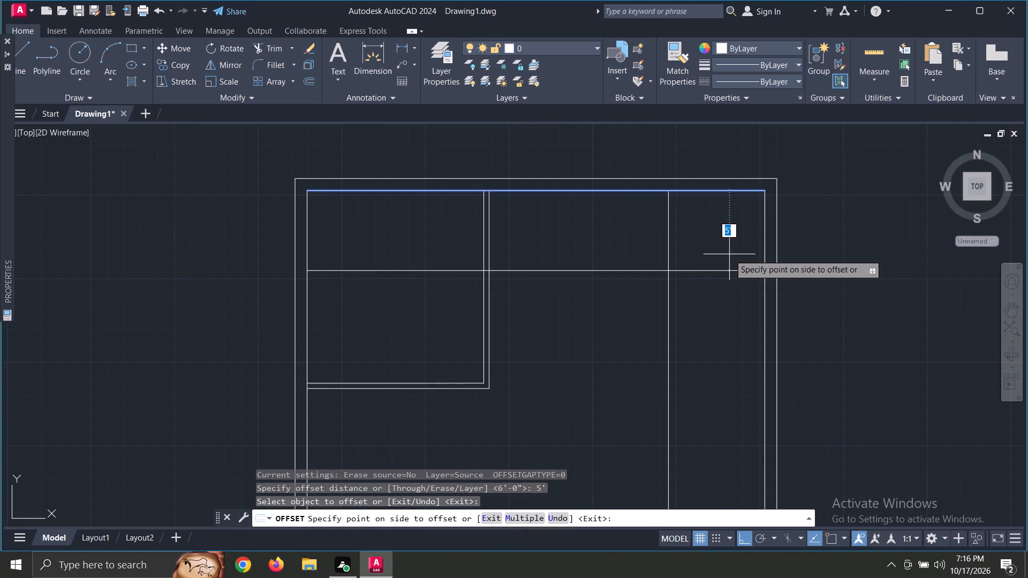
click(729, 254)
key(Escape)
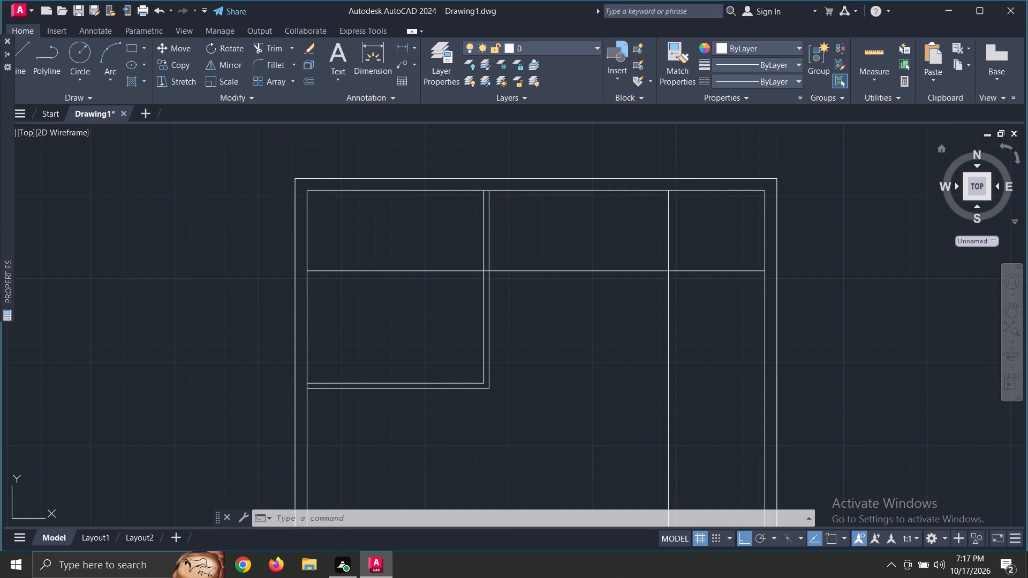
Offset the new vertical partition line 4" to its left and the new horizontal one 4" downward.
text(o 4")
key(Return)
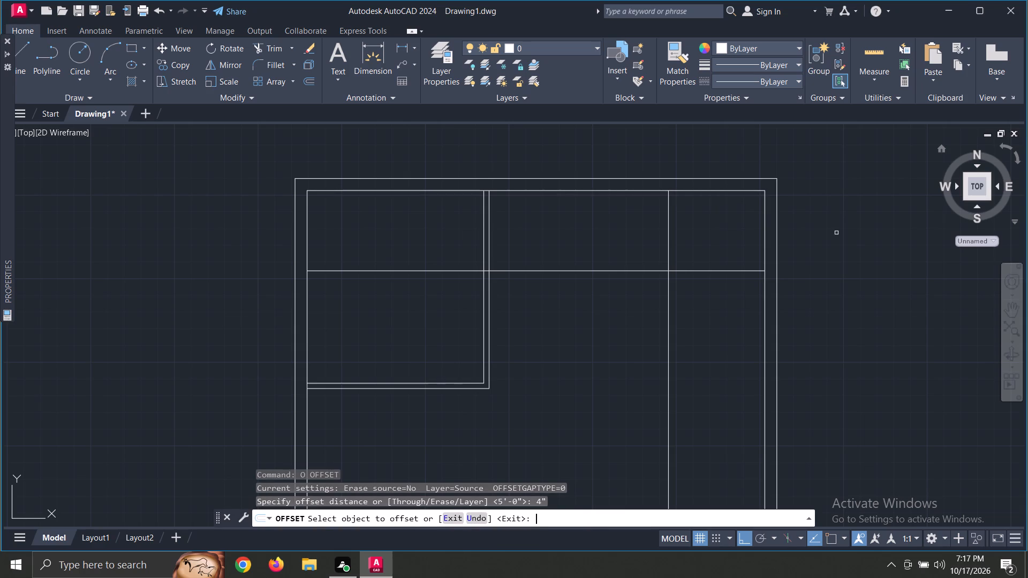
click(669, 246)
click(636, 248)
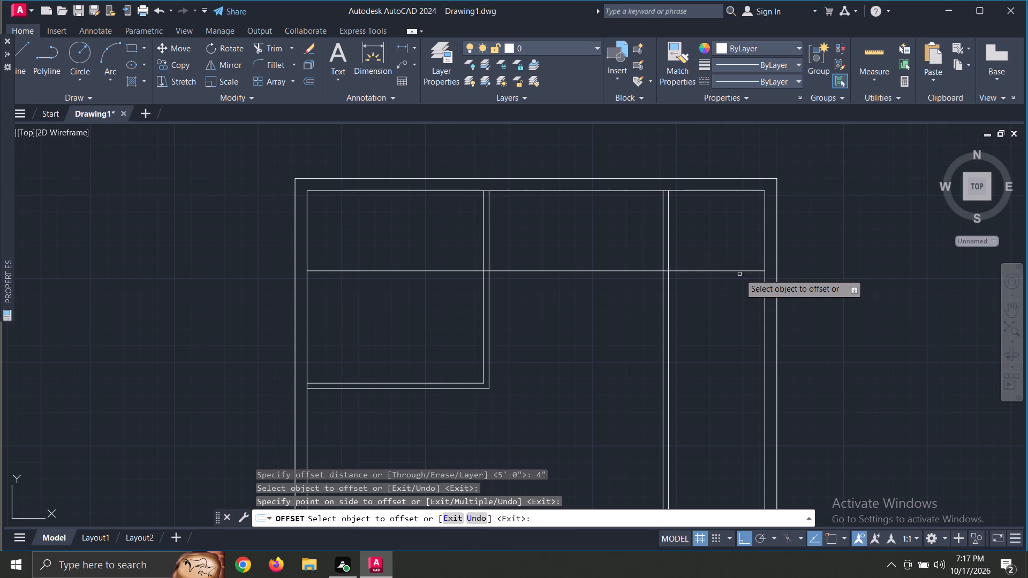
click(739, 271)
click(738, 286)
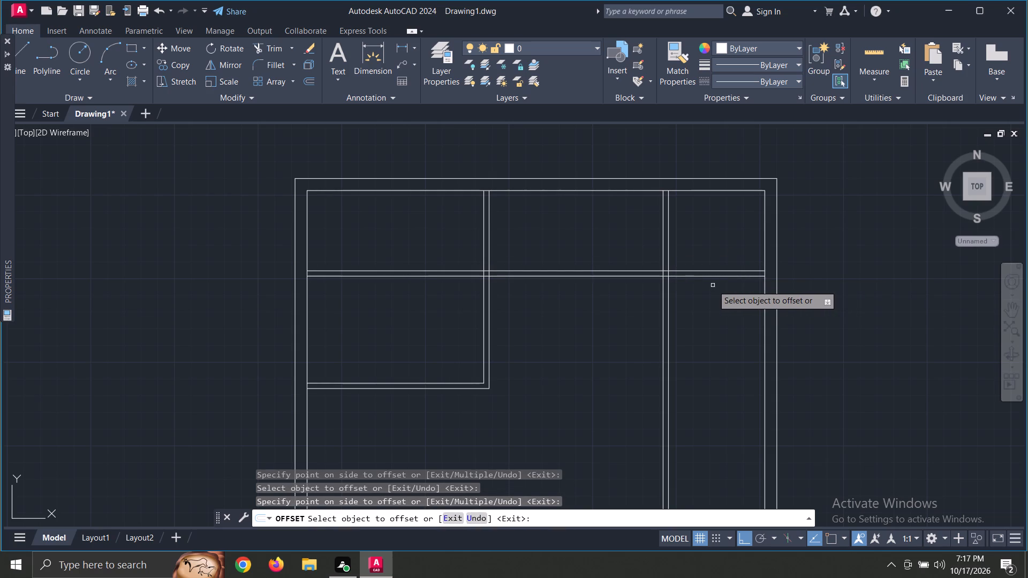
key(Escape)
Trim the new partition lines between and below the two upper rooms, and clean up the upper-right room's lower-left wall corner.
key(t)
key(r)
key(space)
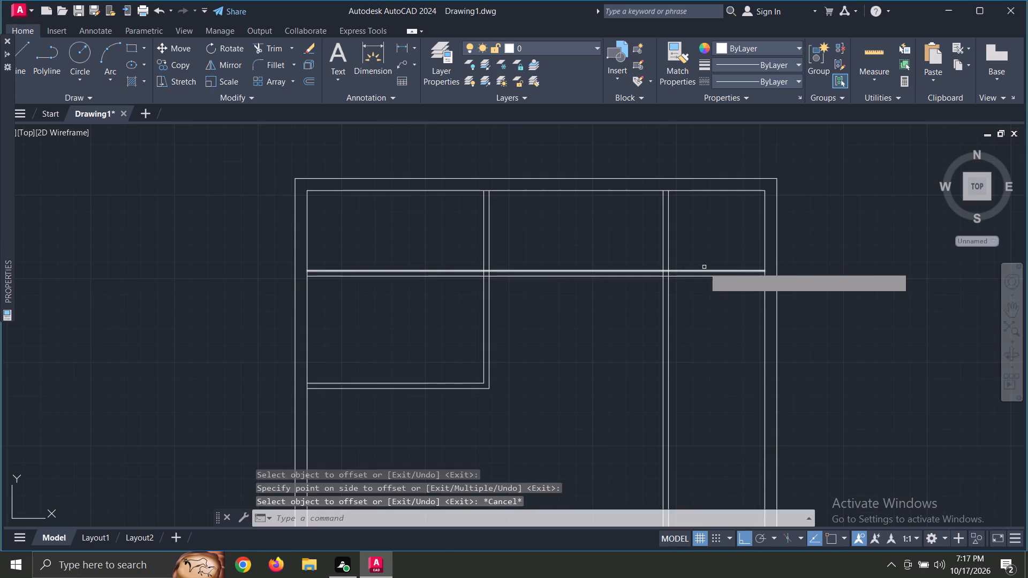
key(space)
drag(644, 262, 689, 322)
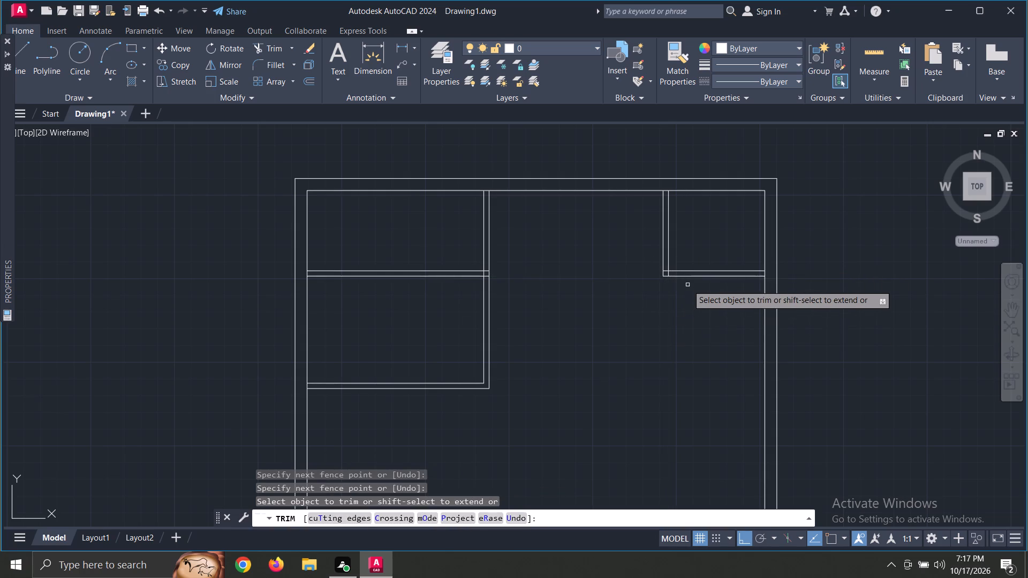
scroll(664, 276, up, 3)
drag(658, 244, 678, 267)
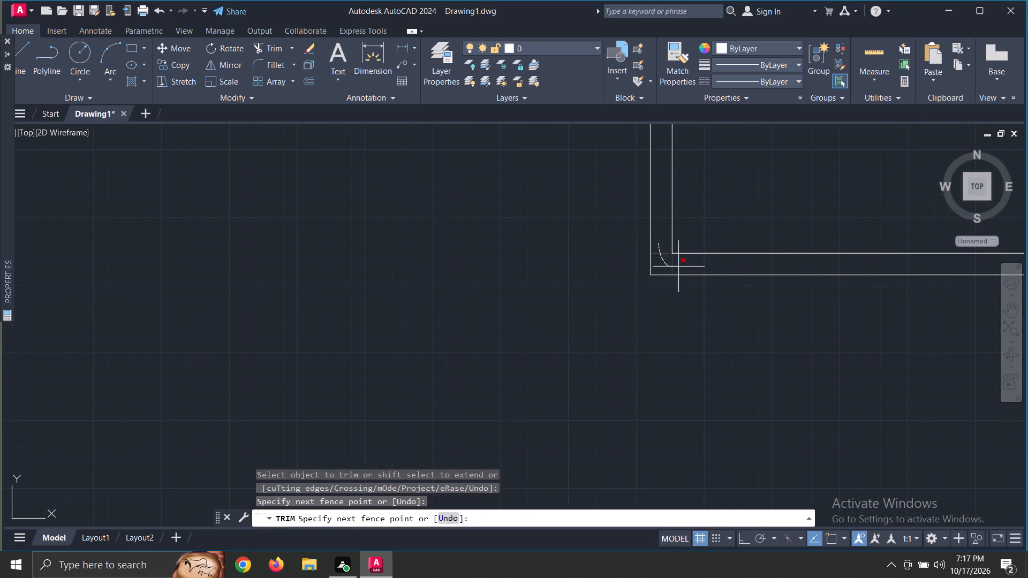
scroll(678, 262, down, 4)
scroll(698, 301, up, 1)
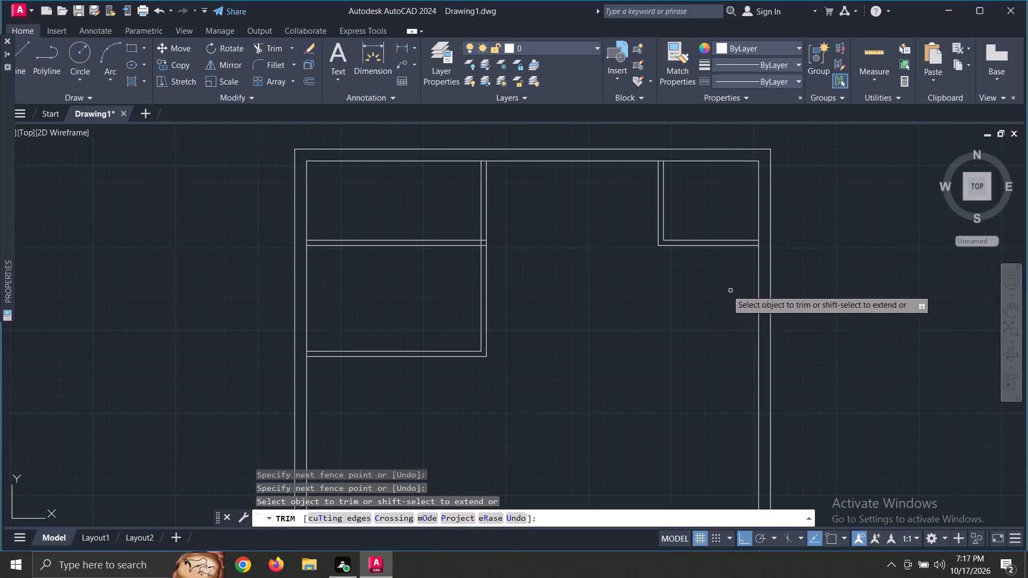
Offset the bottom wall line of the upper-right room 4' downward.
key(Escape)
text(o)
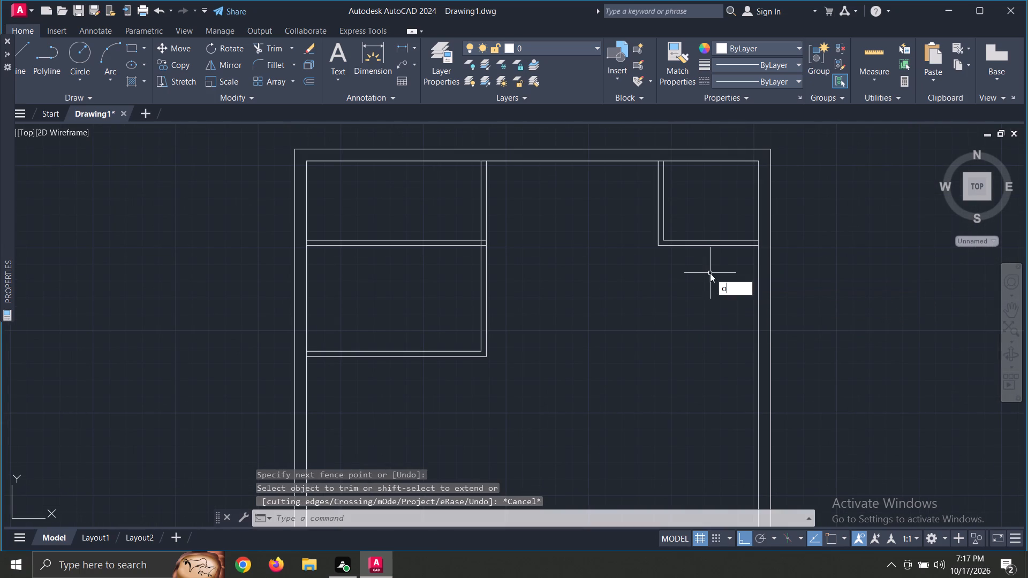
key(space)
text(4')
key(Return)
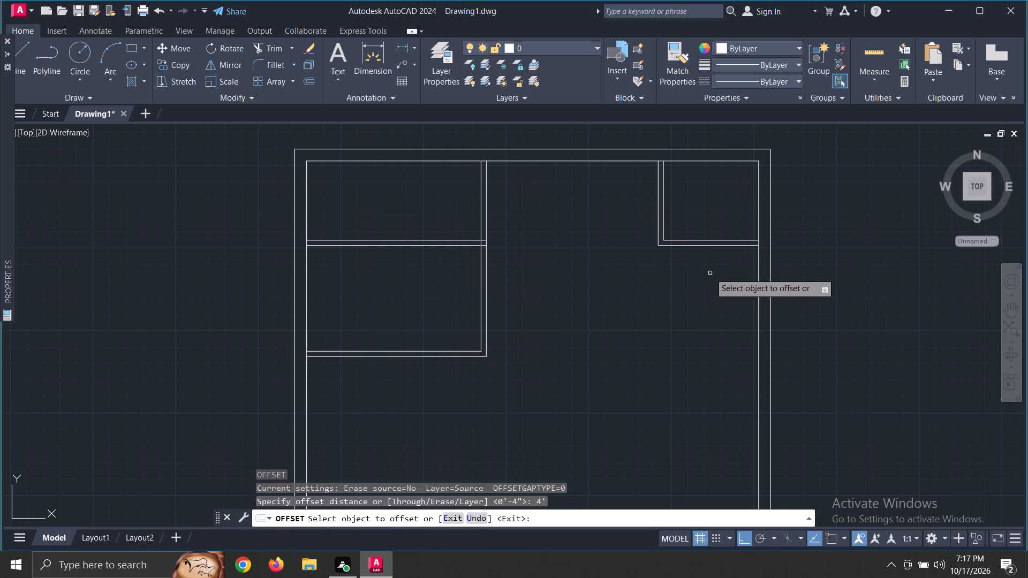
click(716, 245)
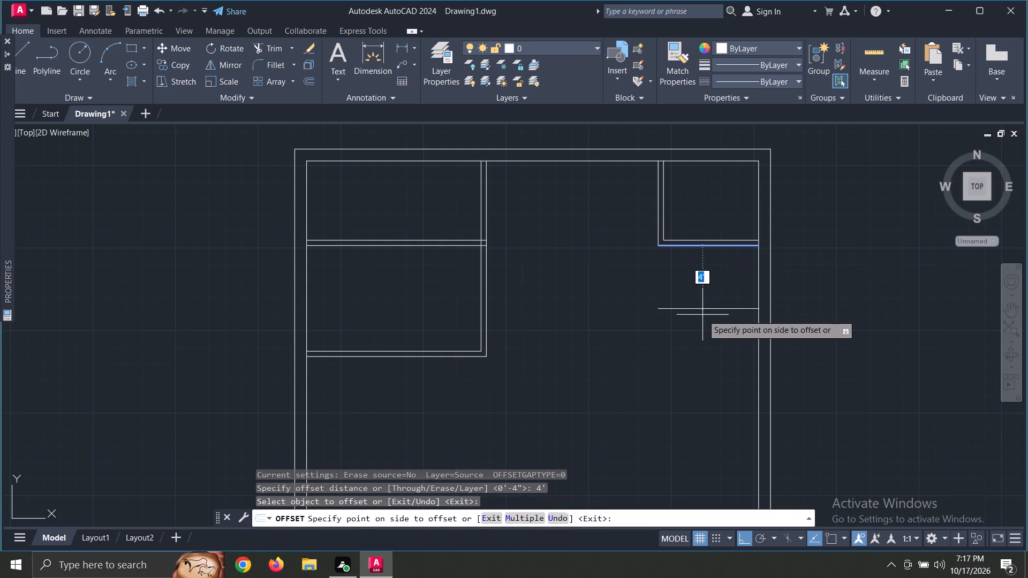
click(702, 315)
key(Escape)
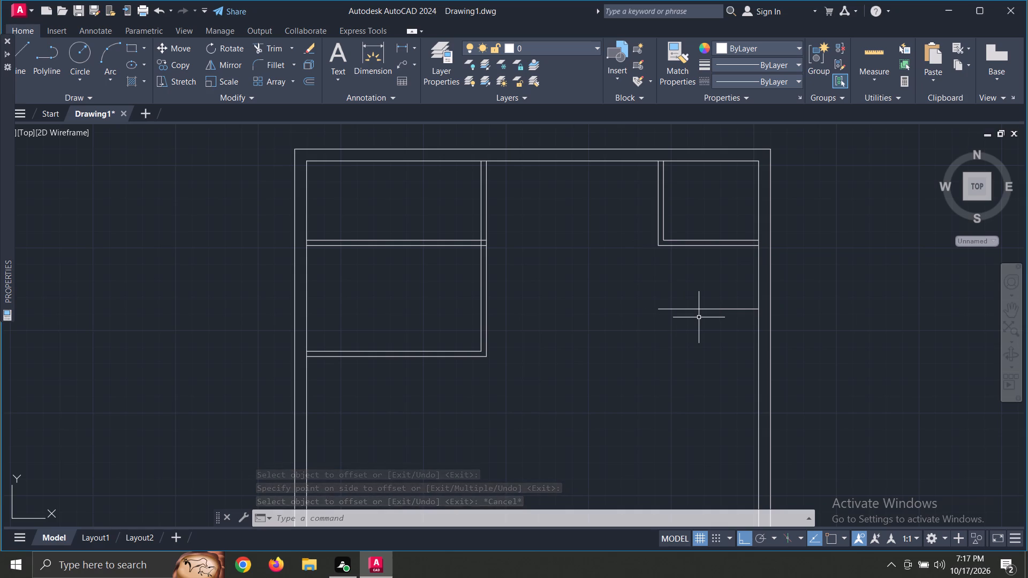
key(Escape)
Offset the new horizontal line below the upper-right room 4" downward to form the partition thickness.
text(o 4")
key(Return)
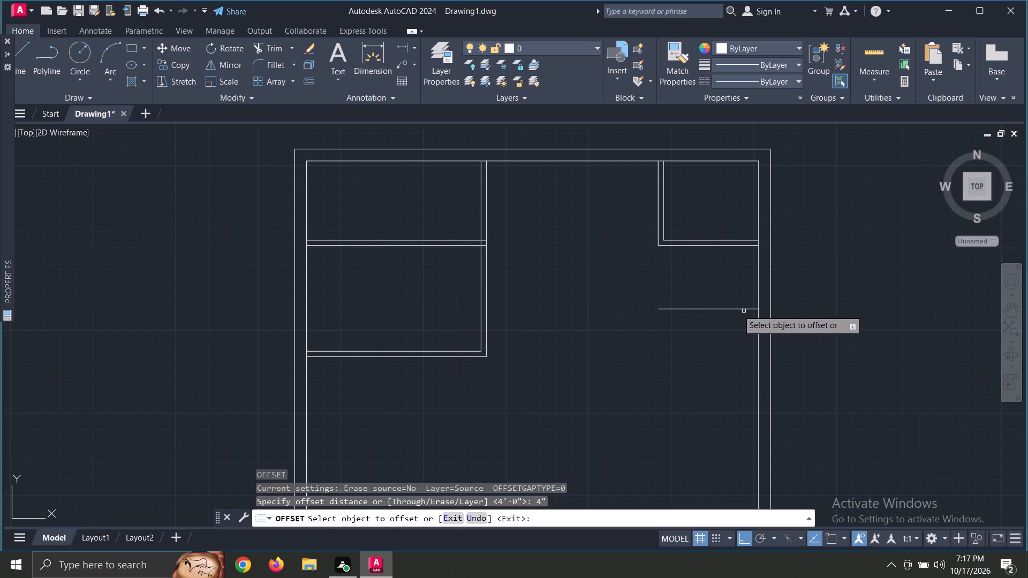
click(710, 310)
click(708, 325)
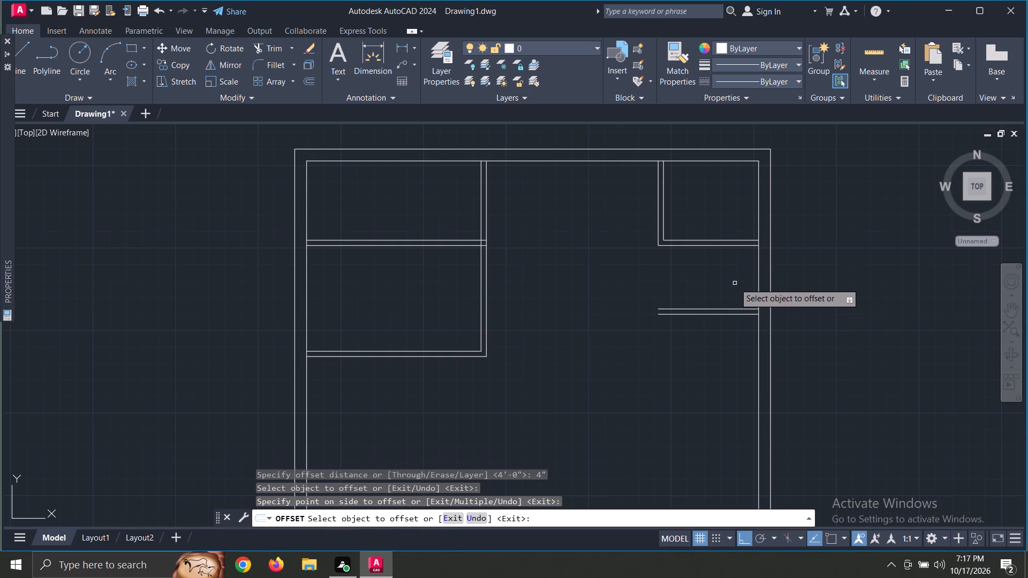
key(Escape)
Extend both vertical partition lines of the upper-right room down to the new lower wall, and its upper horizontal line to the outer partition line.
text(ex)
key(space)
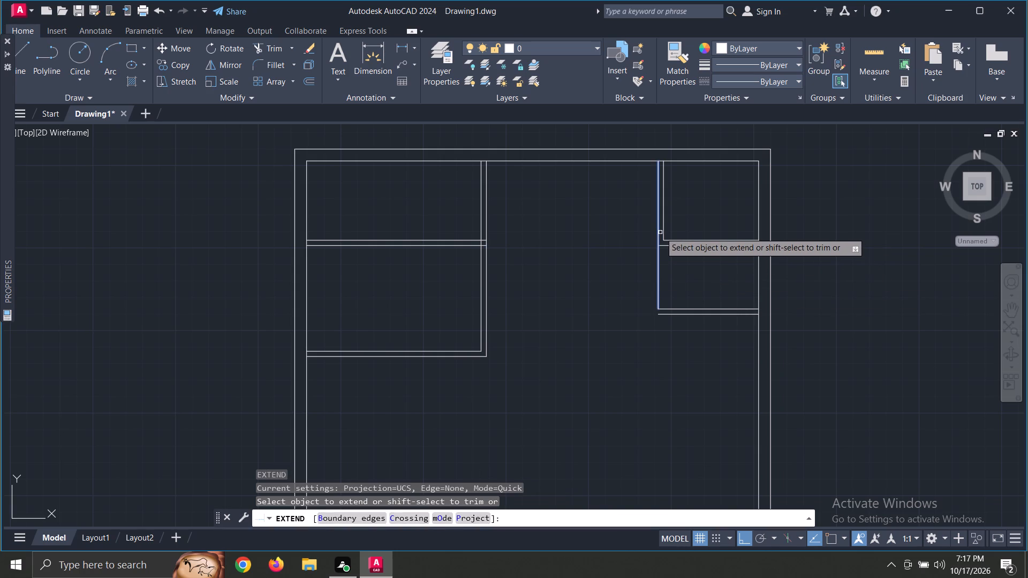
click(660, 232)
click(664, 232)
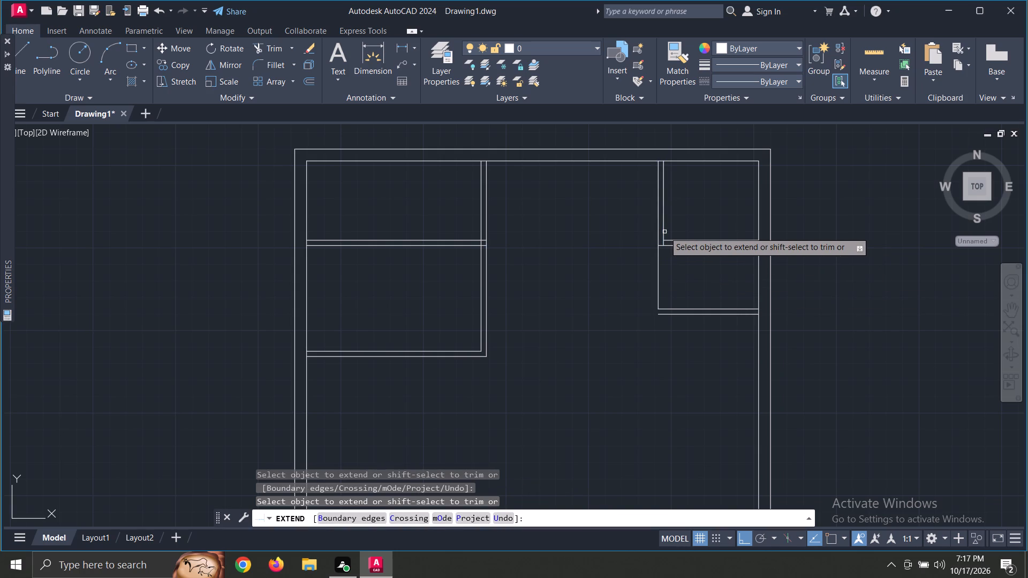
click(664, 232)
click(664, 235)
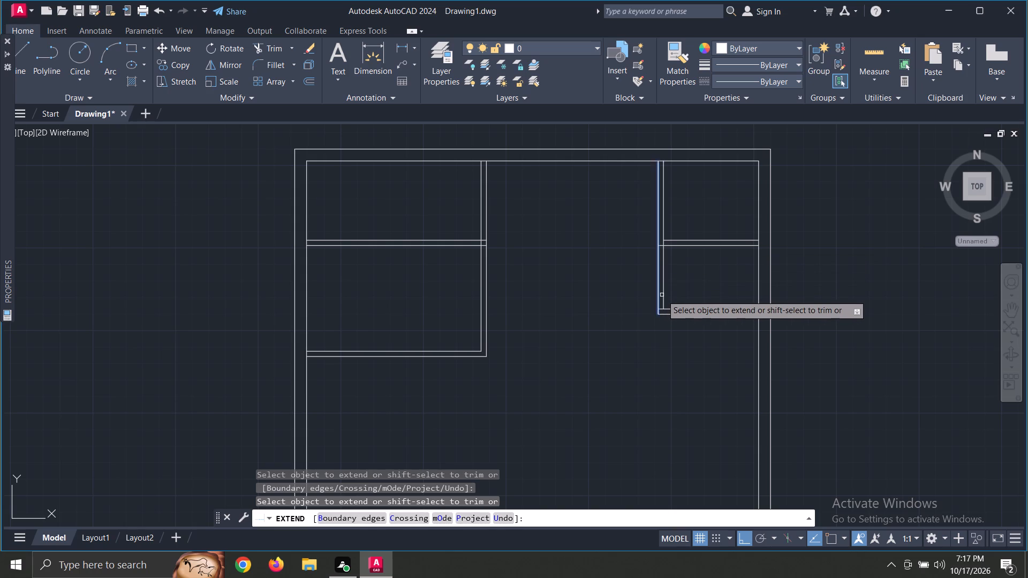
click(660, 294)
click(664, 294)
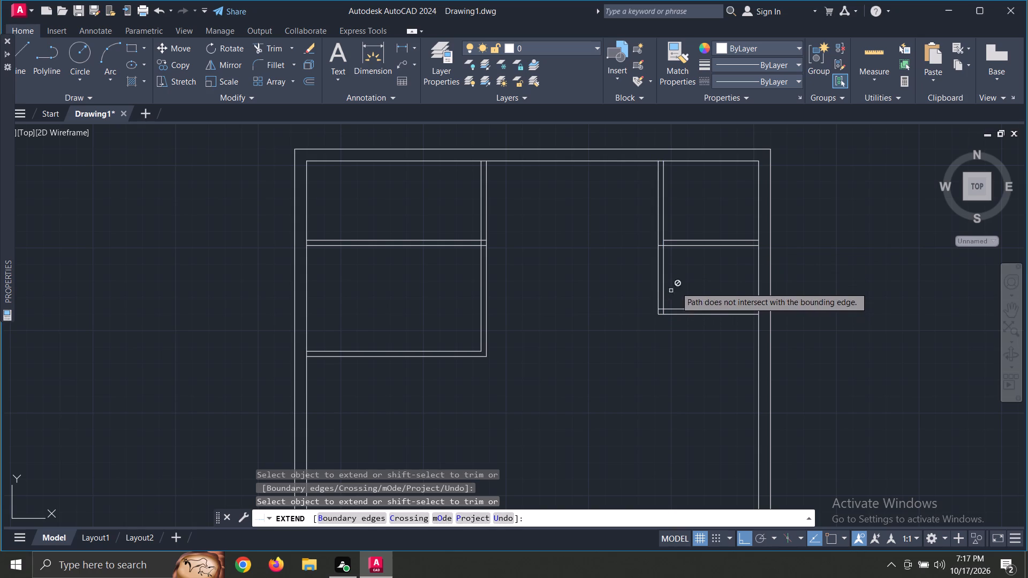
scroll(661, 242, up, 4)
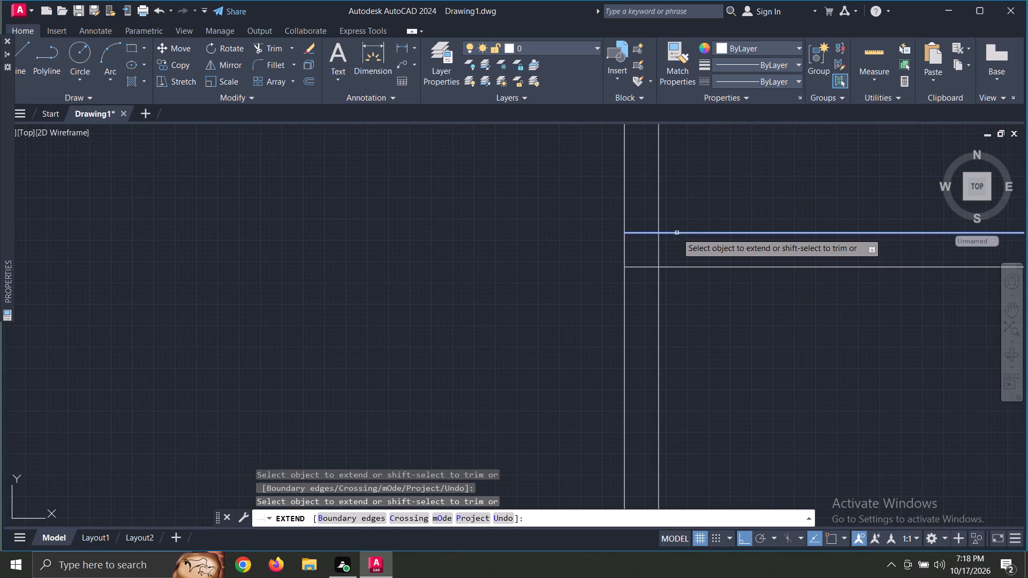
click(677, 233)
scroll(675, 240, down, 3)
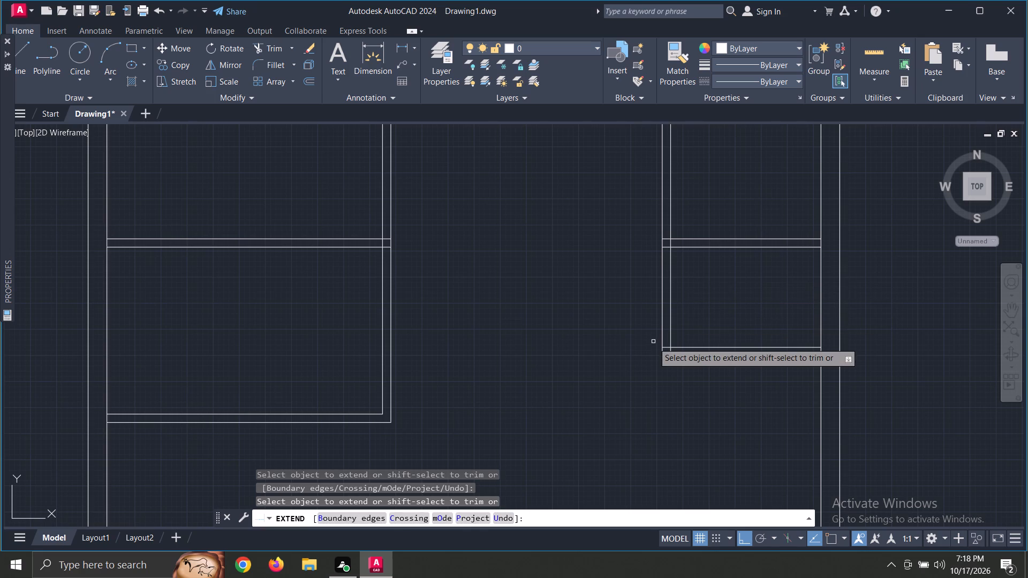
key(Escape)
Trim the overlapping line ends at the lower-left wall corner of the new 4' deep room.
key(t)
text(r)
key(space)
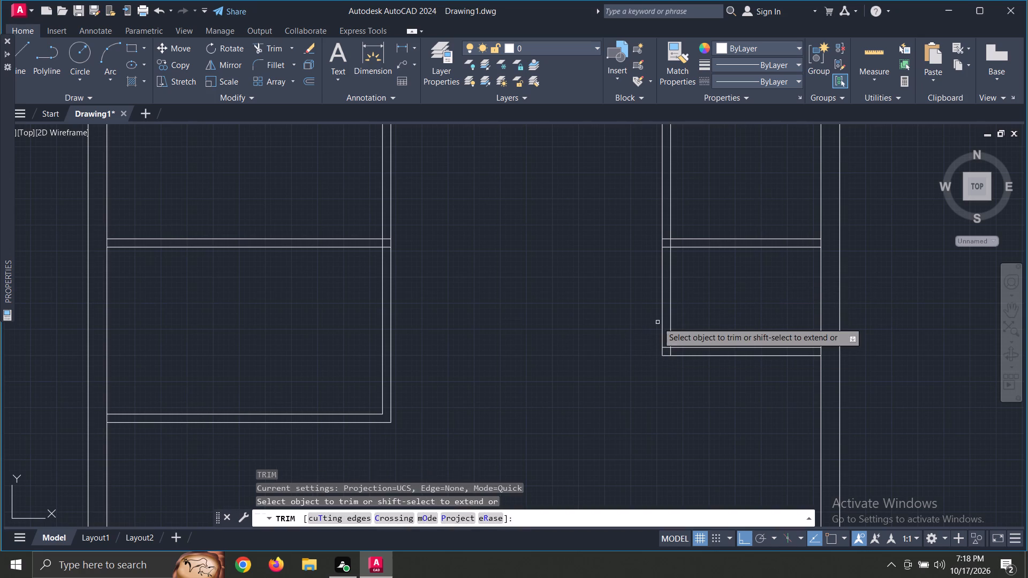
key(space)
scroll(665, 348, up, 3)
drag(662, 337, 687, 364)
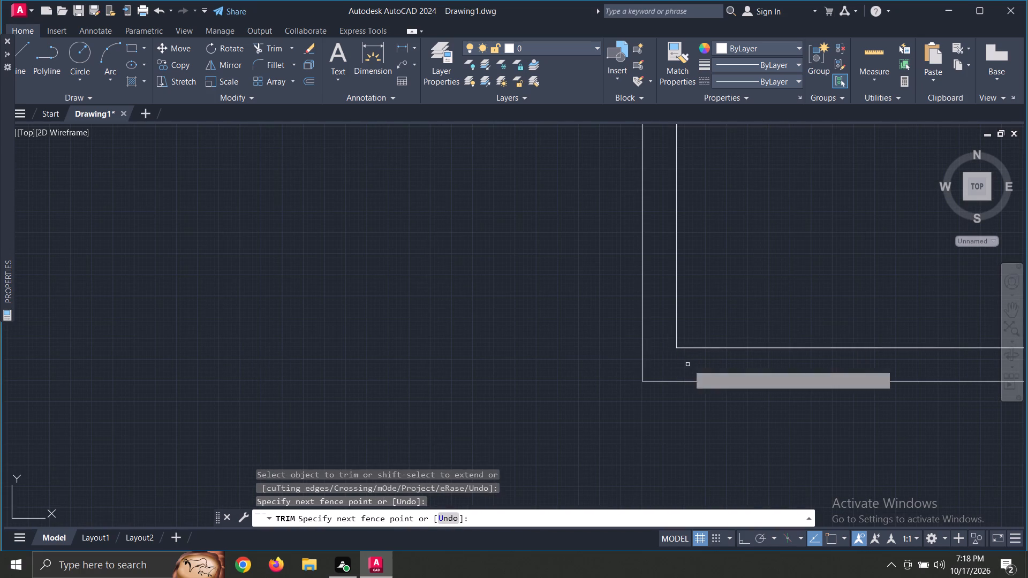
scroll(695, 314, down, 3)
scroll(729, 240, down, 2)
scroll(727, 250, up, 2)
middle_drag(726, 250, 708, 353)
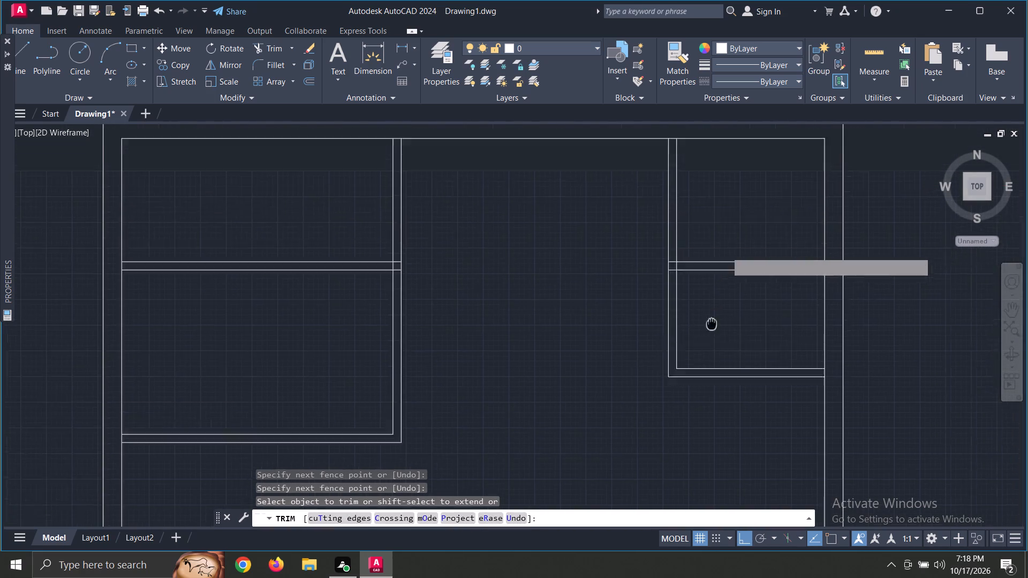
middle_drag(708, 353, 708, 366)
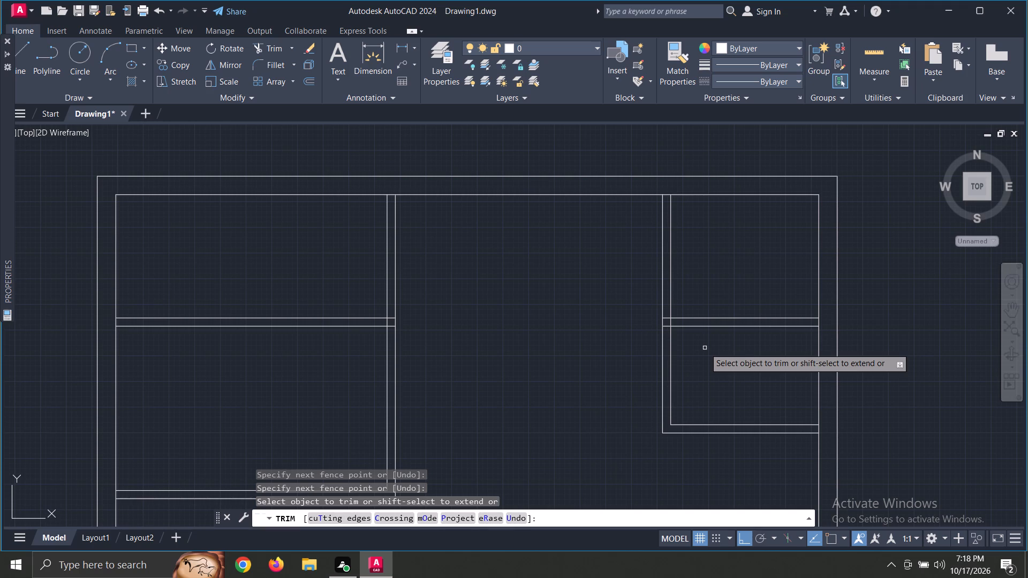
key(o)
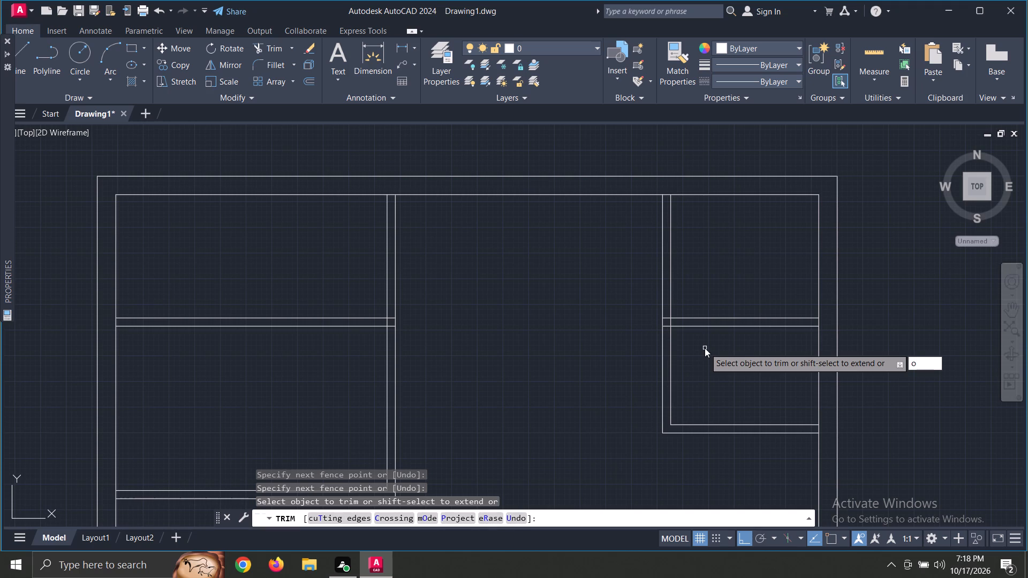
key(Escape)
Offset the outer vertical partition line of the right-hand rooms 5' to the left.
text(o)
key(space)
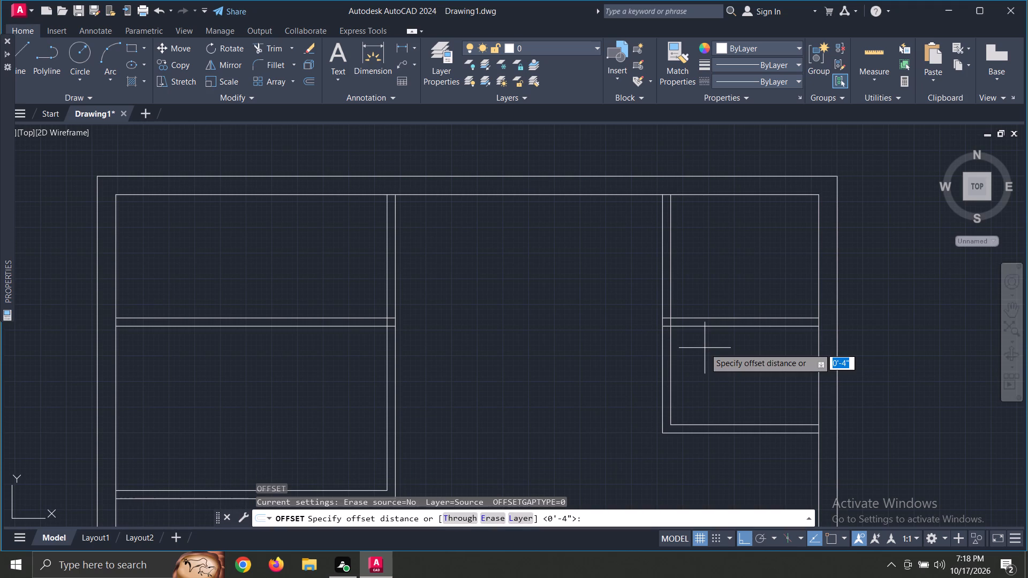
key(5)
key(apostrophe)
key(Return)
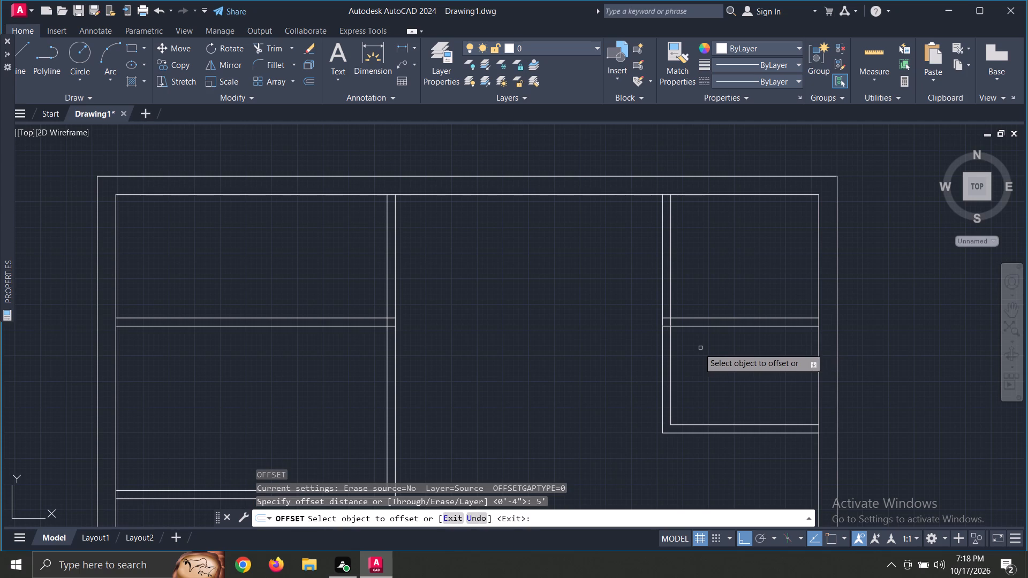
click(663, 298)
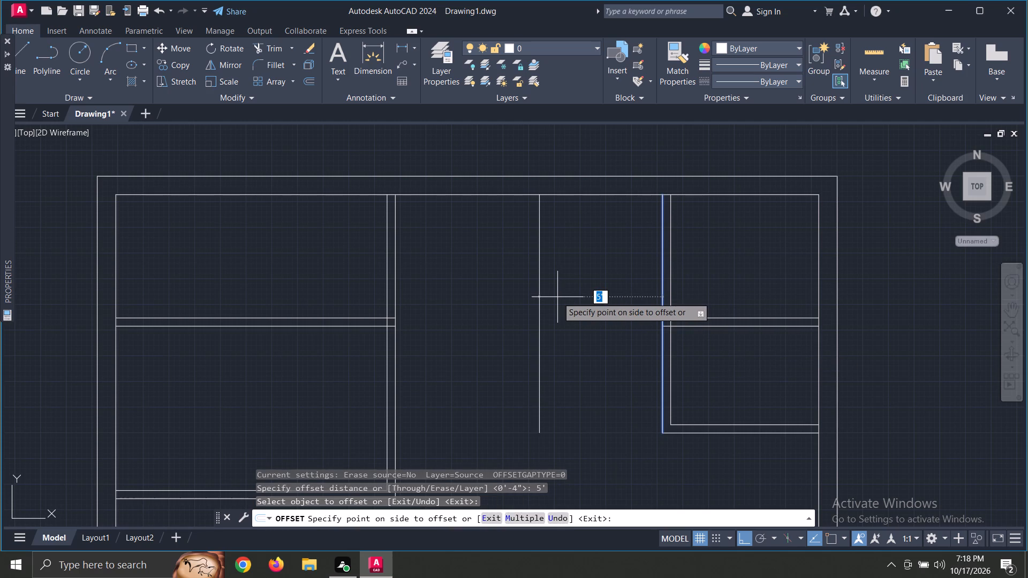
click(557, 297)
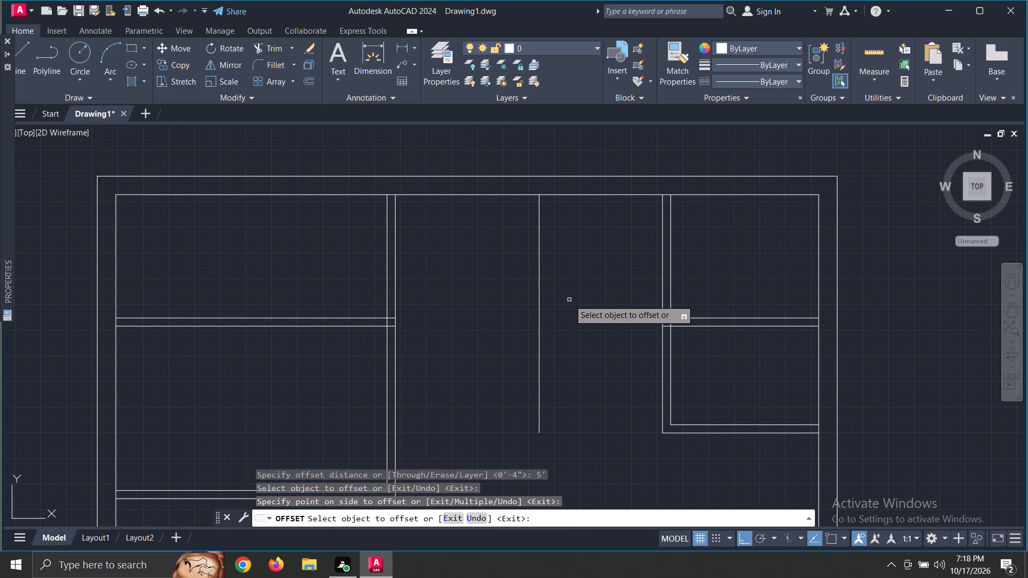
key(Escape)
drag(585, 310, 596, 324)
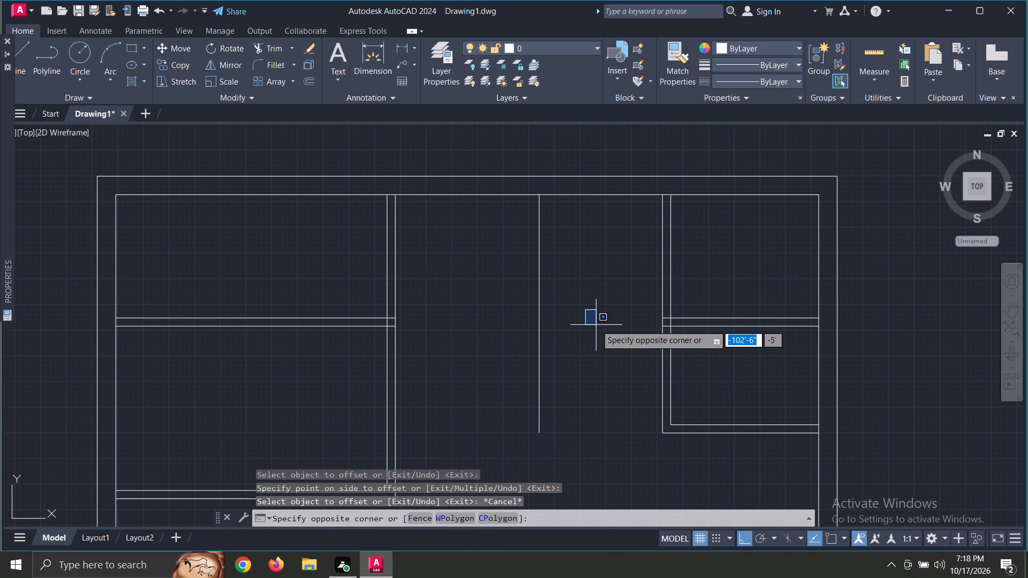
key(Escape)
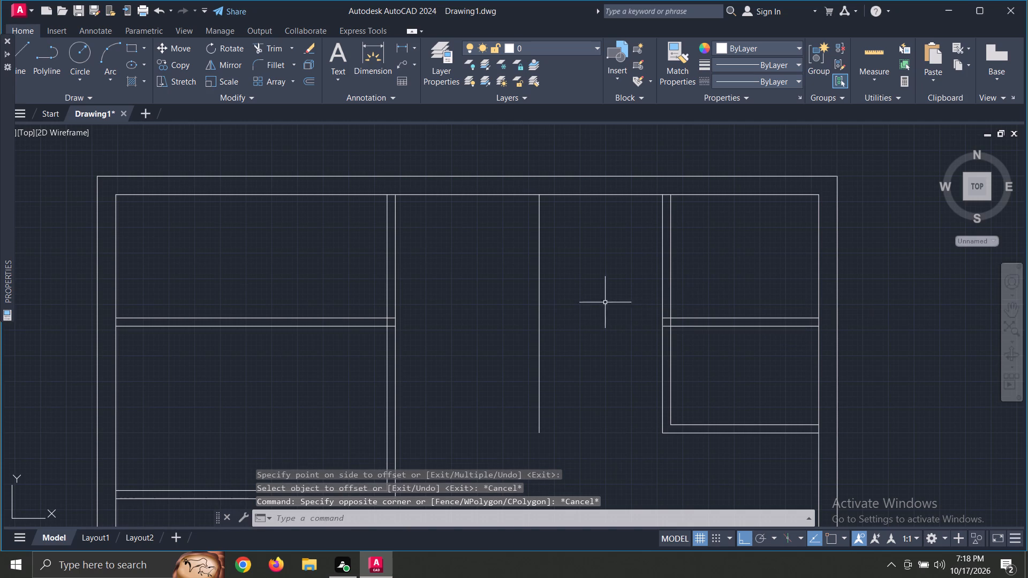
Offset the new middle vertical line 4" to the left to form the partition thickness.
text(o 4")
key(Return)
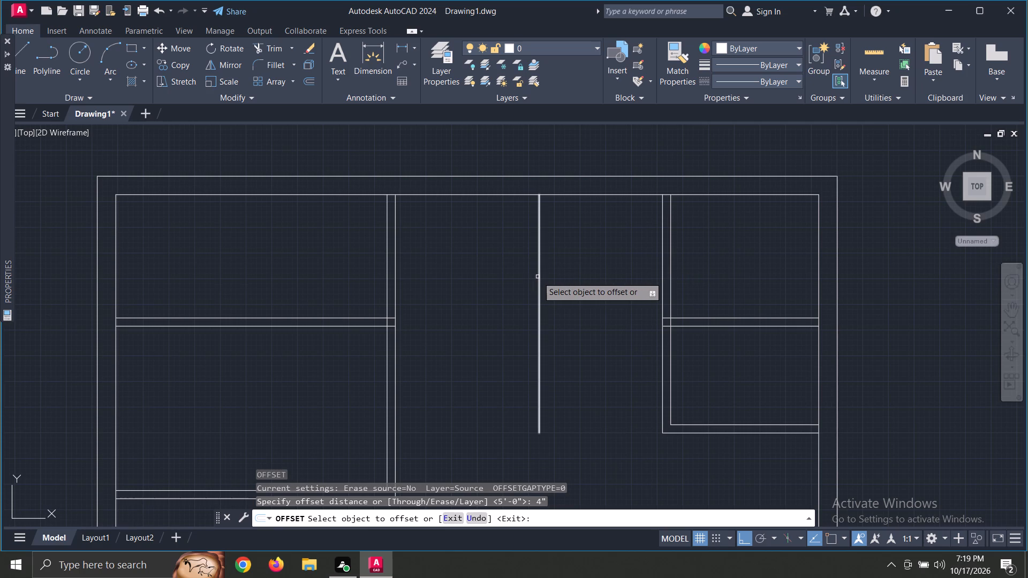
click(539, 277)
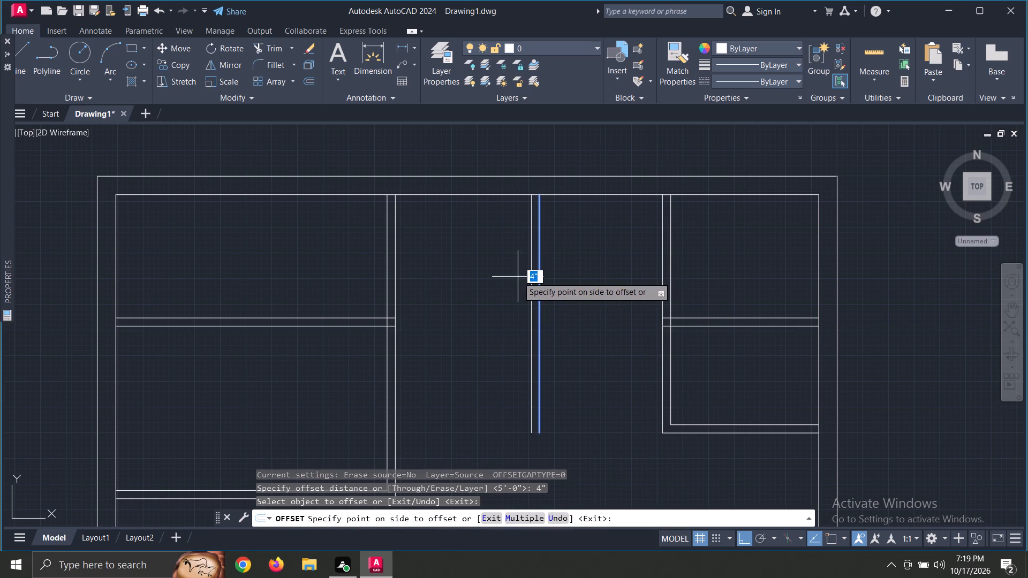
click(518, 277)
key(Escape)
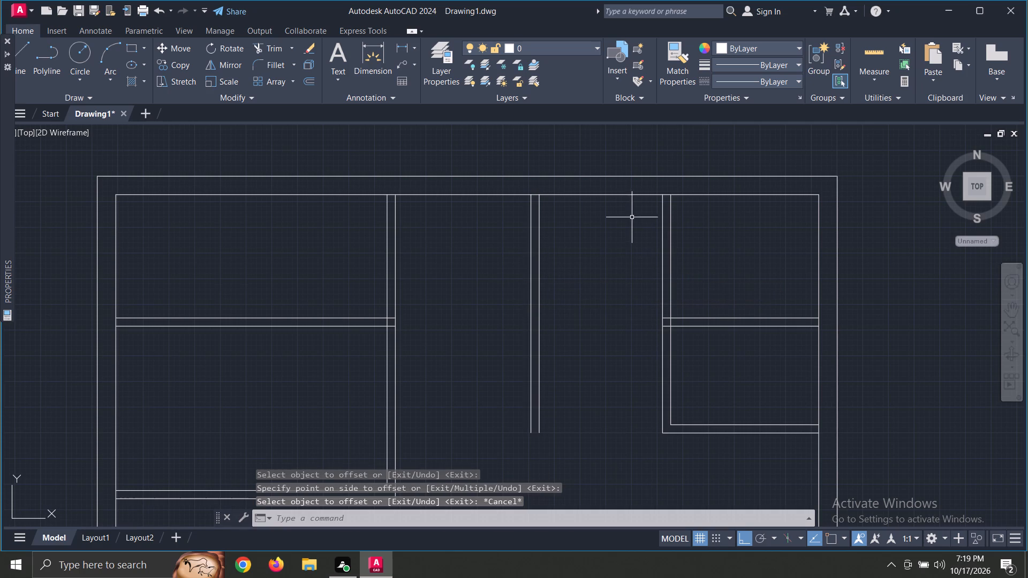
Offset the inner line of the top wall 6' downward into the plan.
text(o)
key(space)
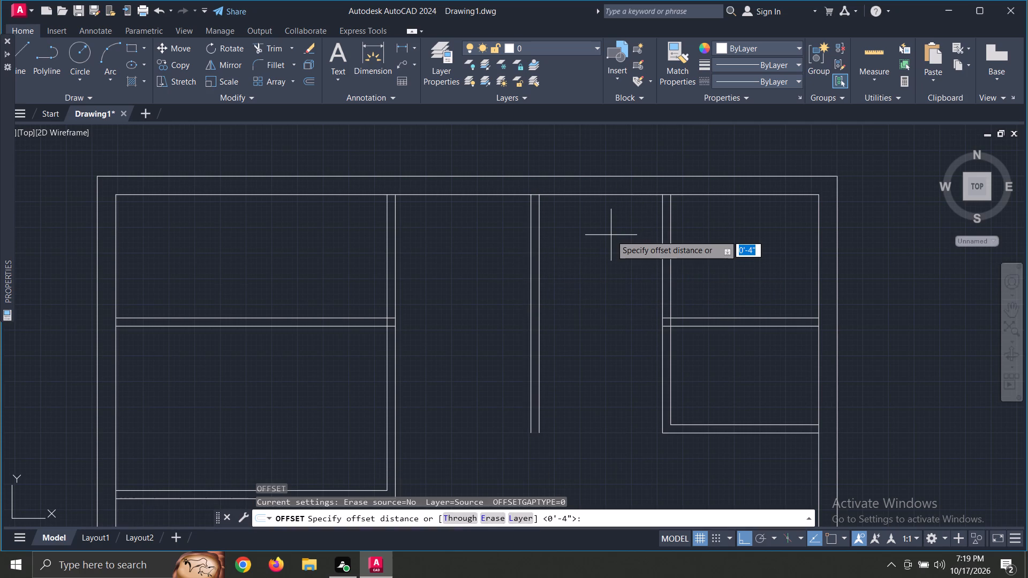
key(5)
key(BackSpace)
text(6')
key(Return)
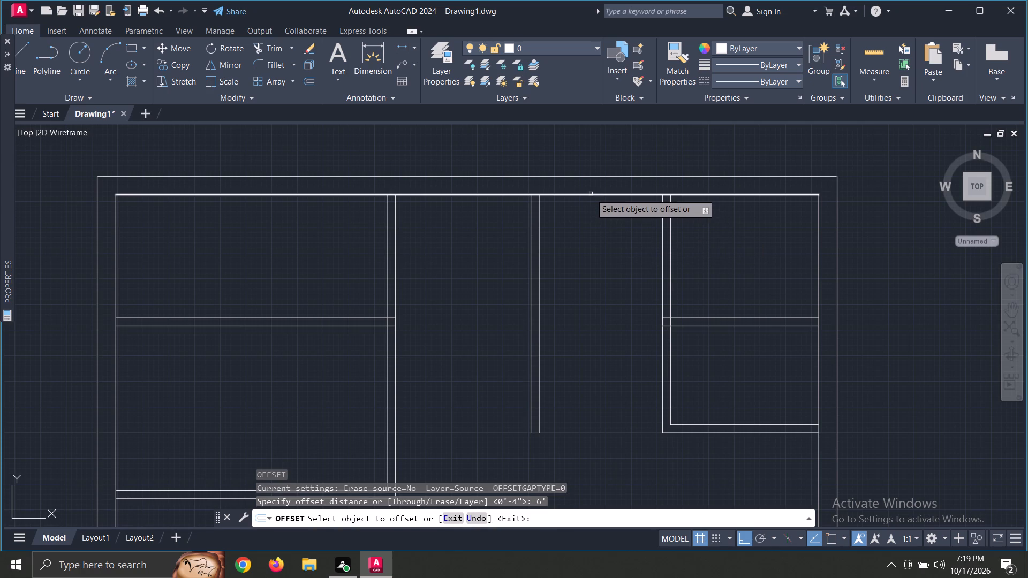
click(591, 194)
click(576, 262)
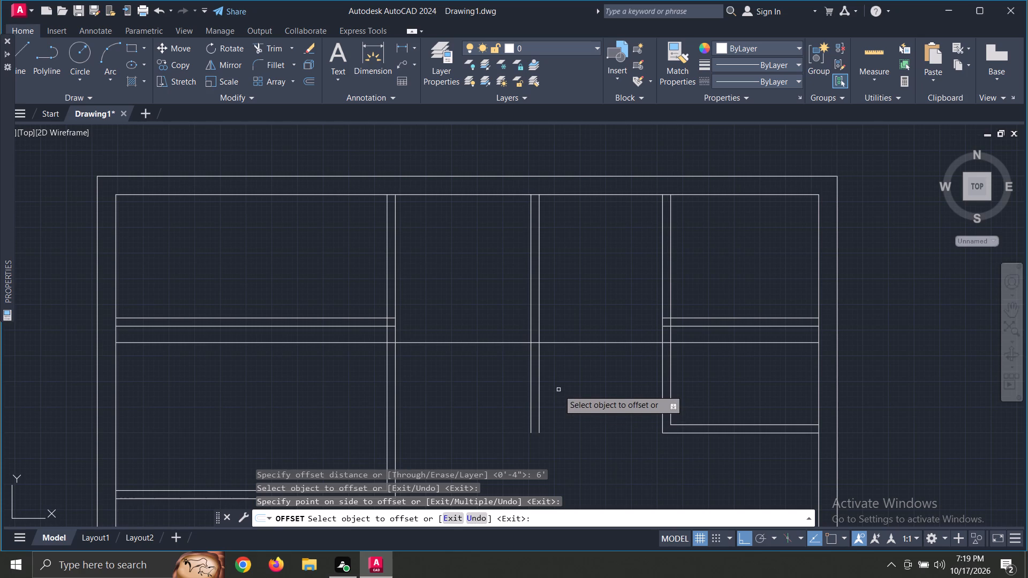
key(Escape)
Trim the new 6' offset line away between the left outer wall and the middle partition.
text(tr)
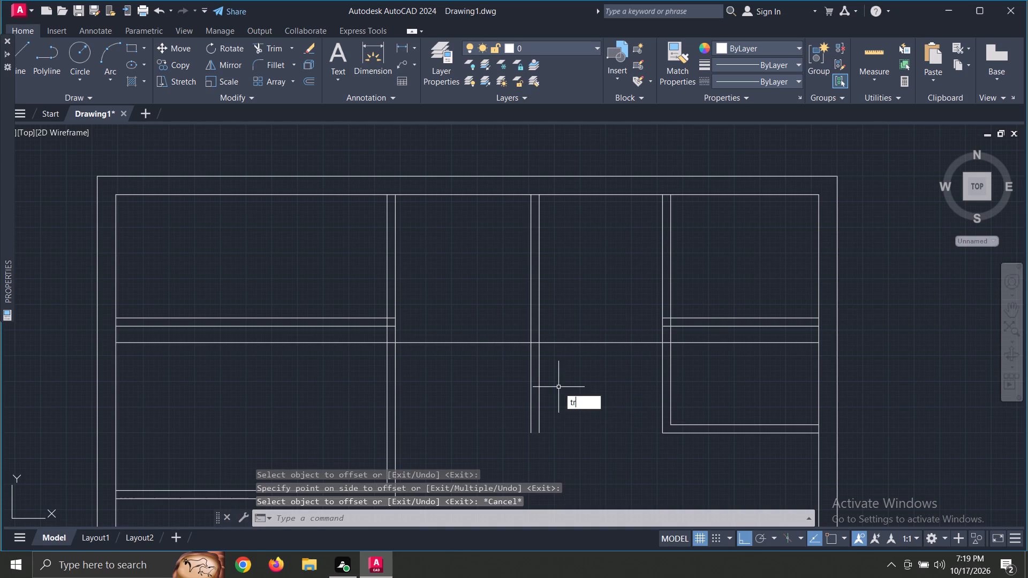
key(space)
key(space)
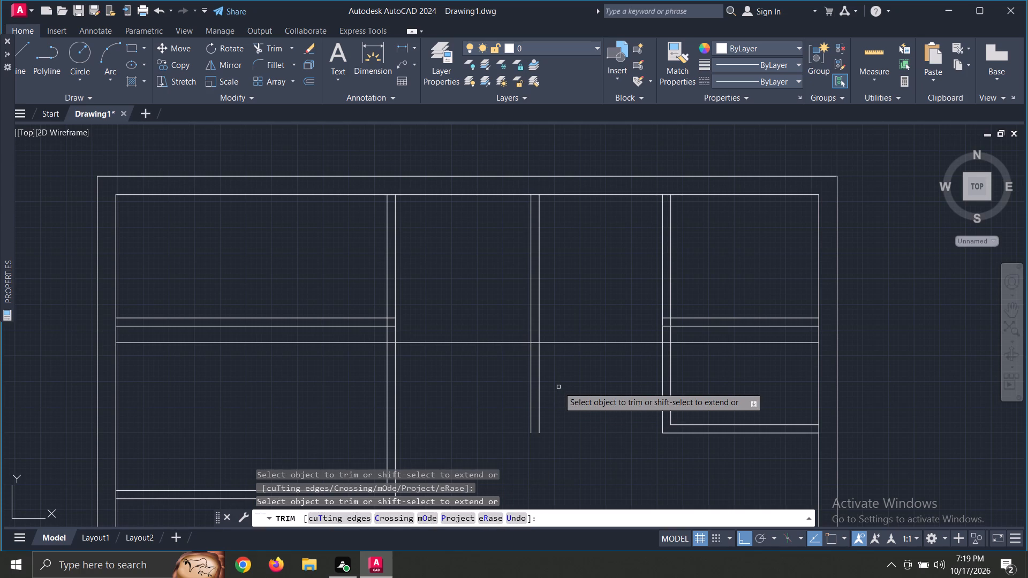
drag(445, 317, 451, 389)
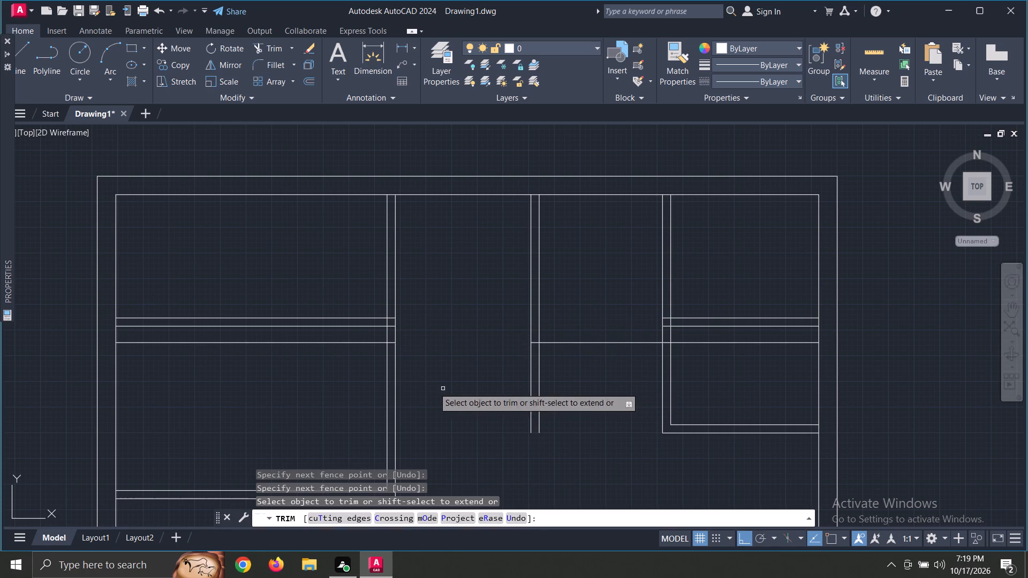
scroll(387, 344, up, 3)
click(391, 342)
click(354, 341)
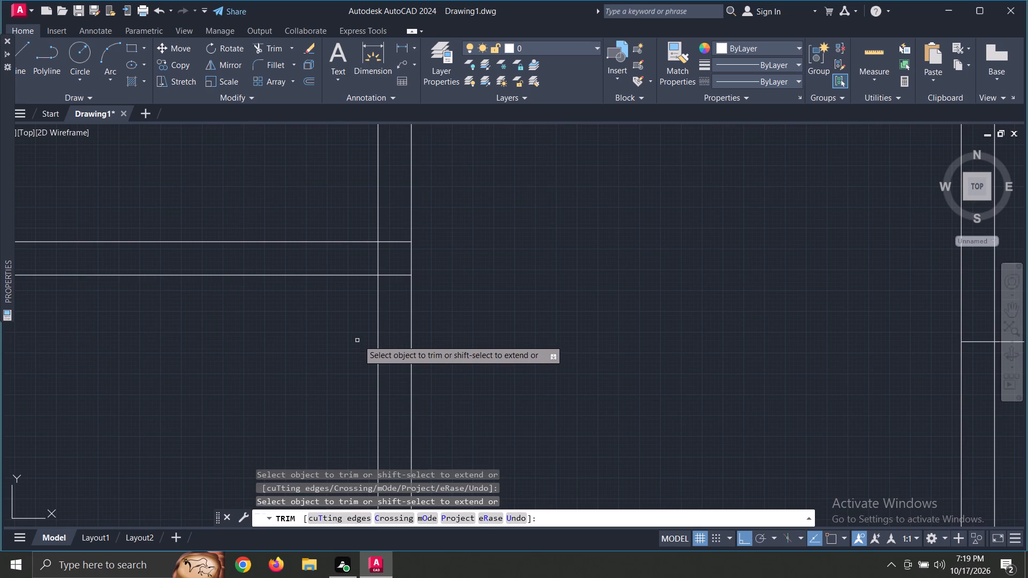
Trim the middle partition's ends below the 6' line and remove that line's remaining pieces to the right of the partition.
scroll(382, 334, down, 5)
drag(459, 354, 467, 356)
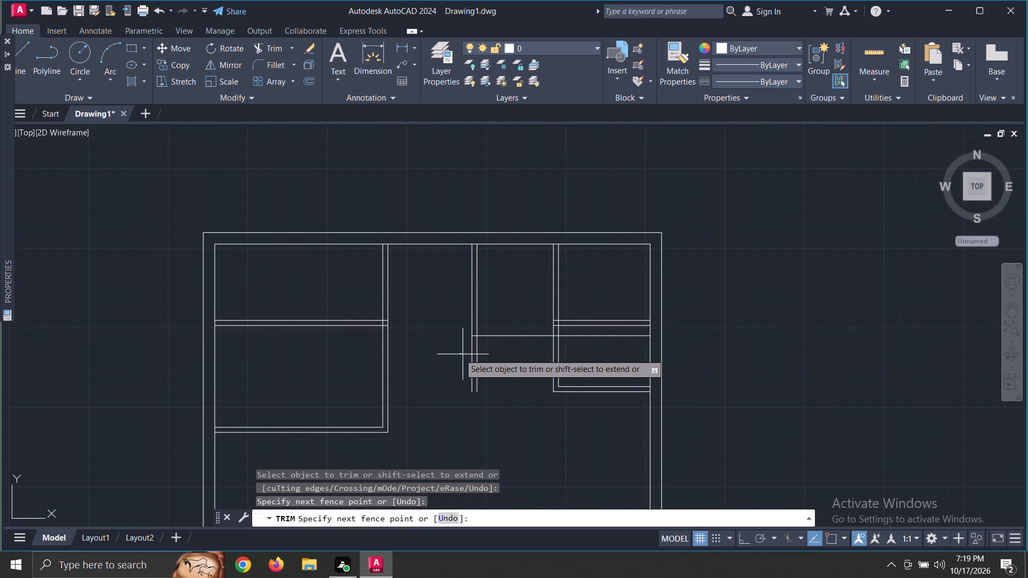
drag(467, 356, 486, 360)
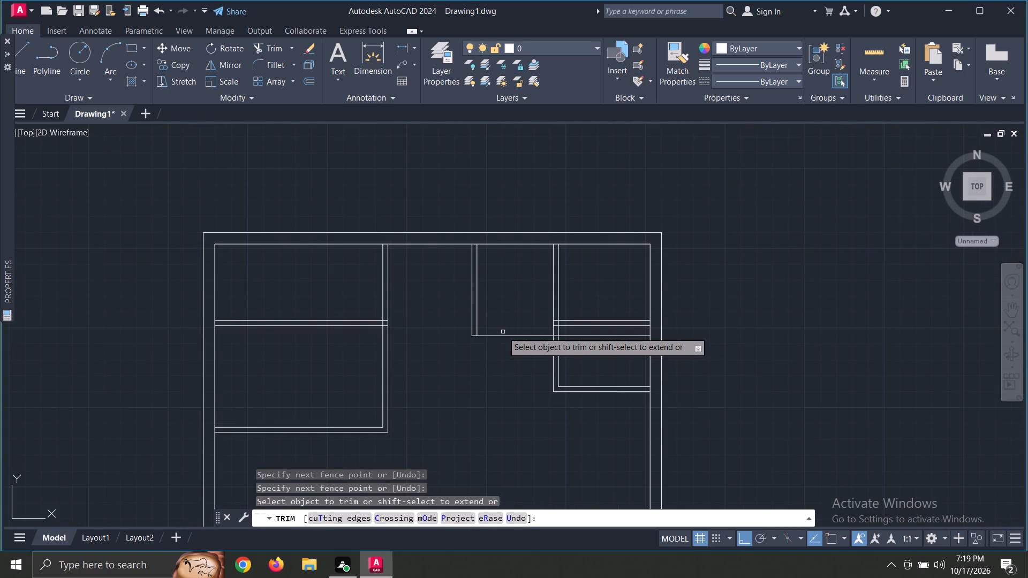
drag(498, 331, 501, 354)
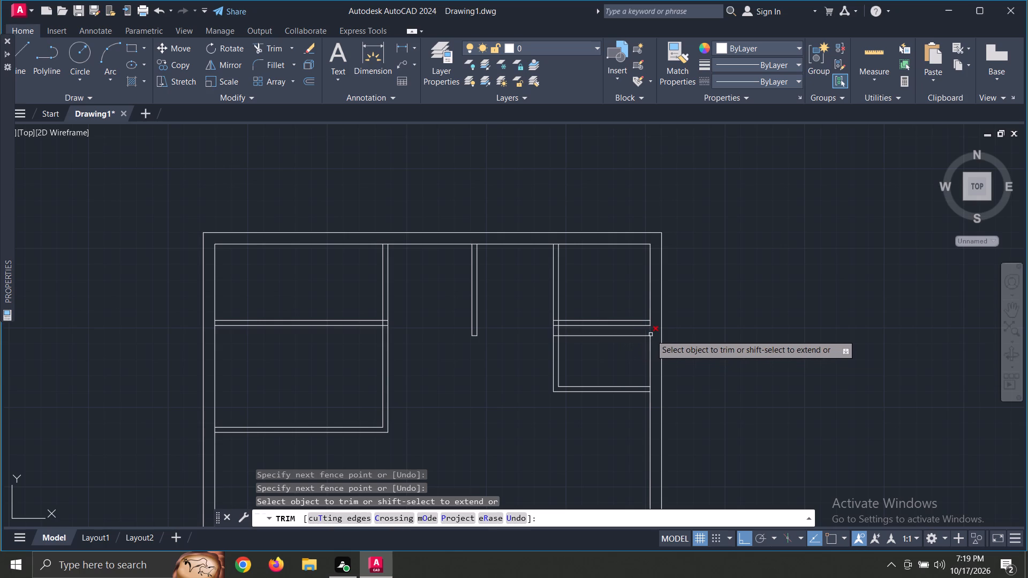
click(618, 341)
click(617, 333)
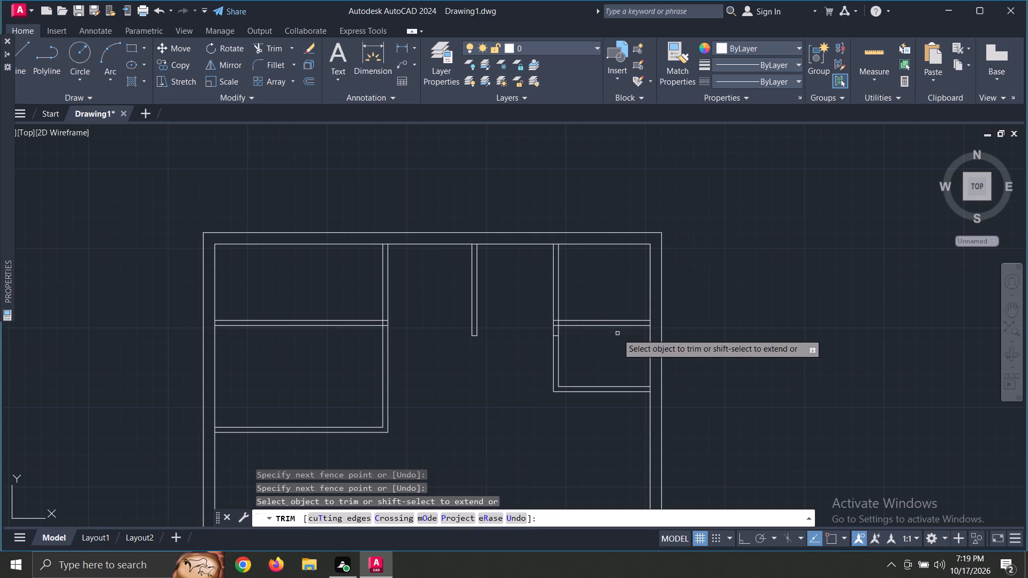
scroll(550, 337, up, 4)
click(566, 336)
scroll(660, 321, down, 4)
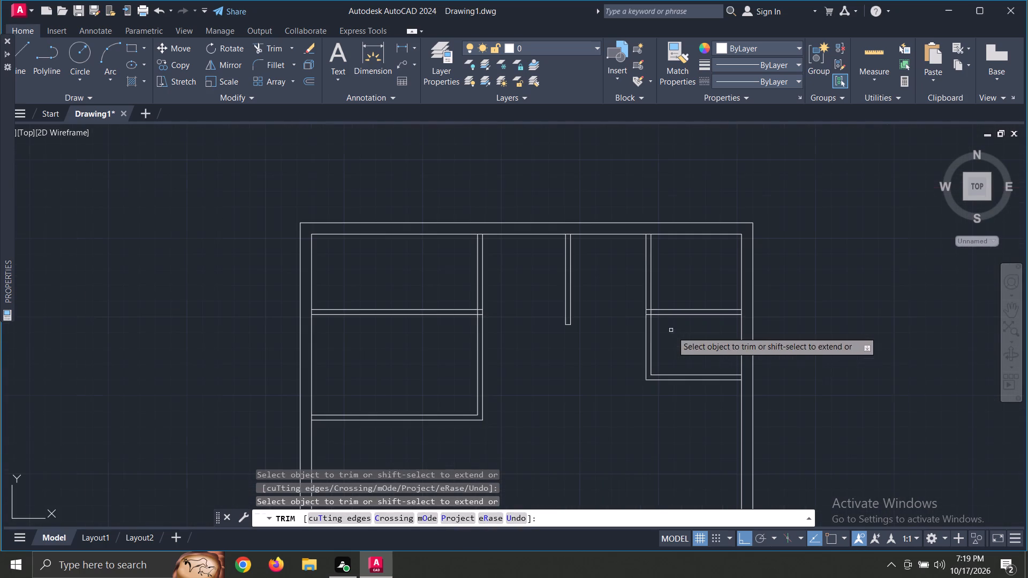
Examine the trimmed partitions and their junctions with the top wall.
scroll(803, 313, down, 3)
scroll(809, 319, up, 2)
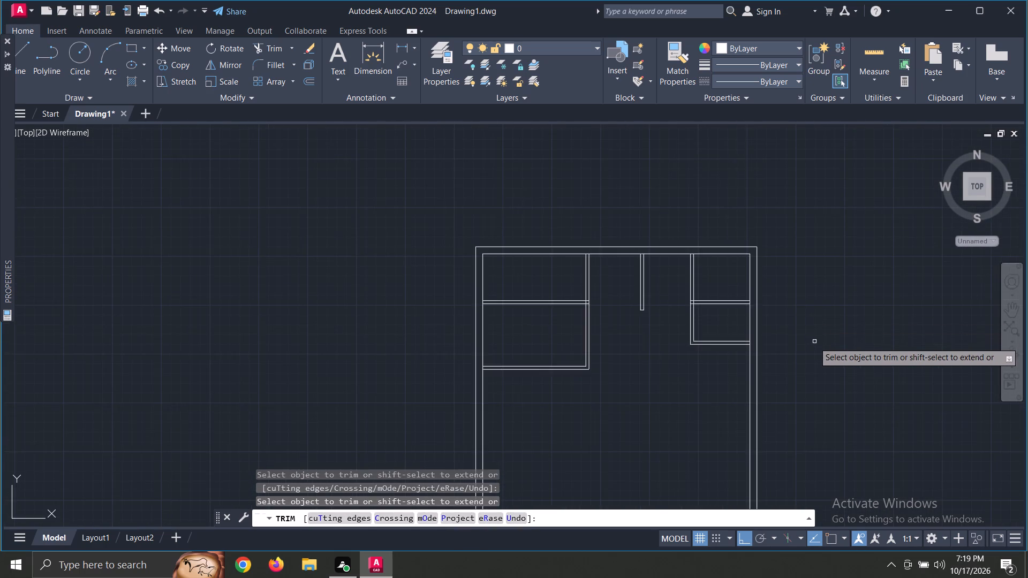
scroll(814, 342, up, 2)
scroll(825, 336, down, 2)
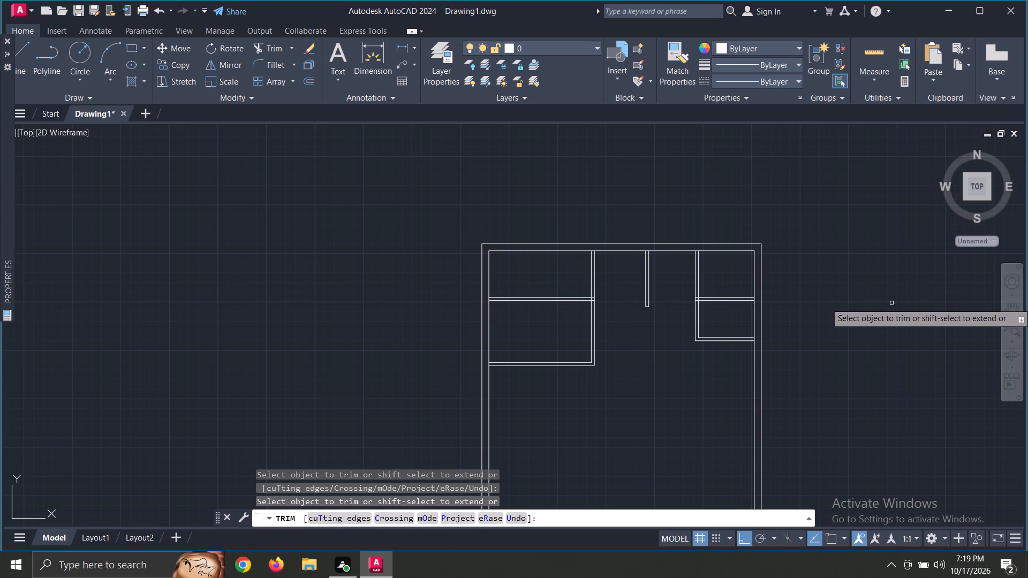
scroll(696, 250, up, 7)
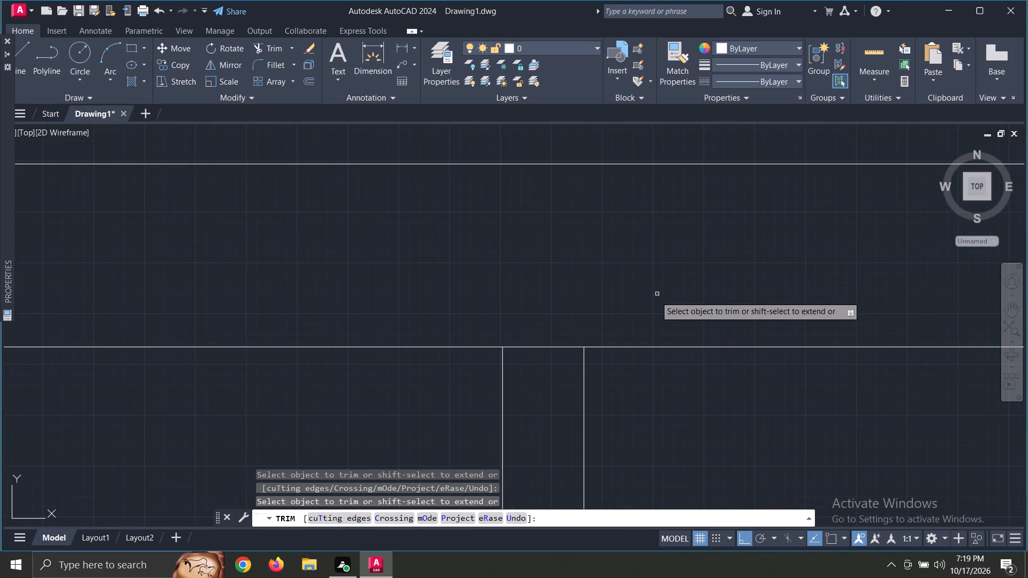
scroll(515, 323, up, 4)
middle_drag(508, 373, 504, 260)
middle_drag(503, 230, 503, 210)
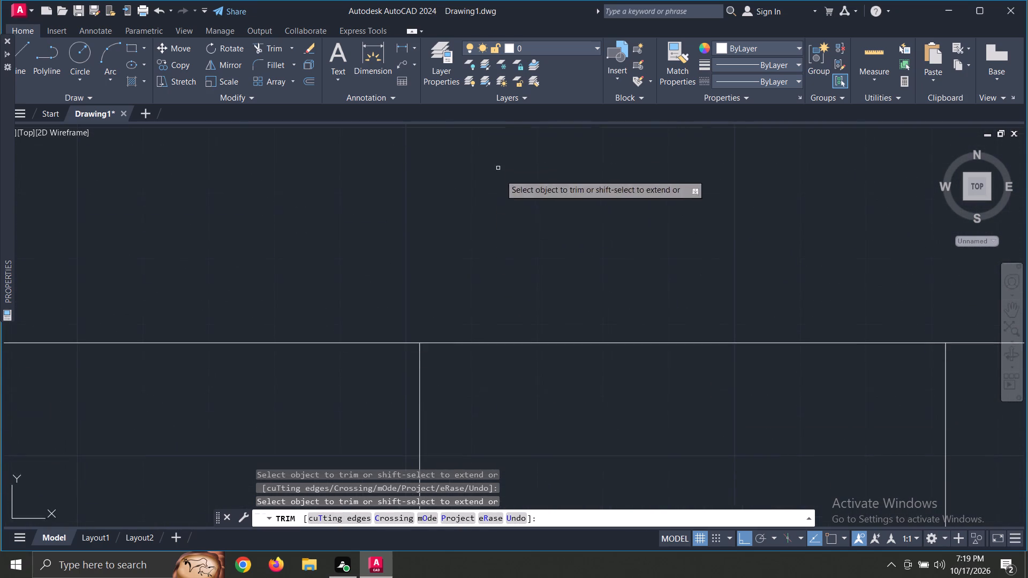
scroll(510, 196, down, 19)
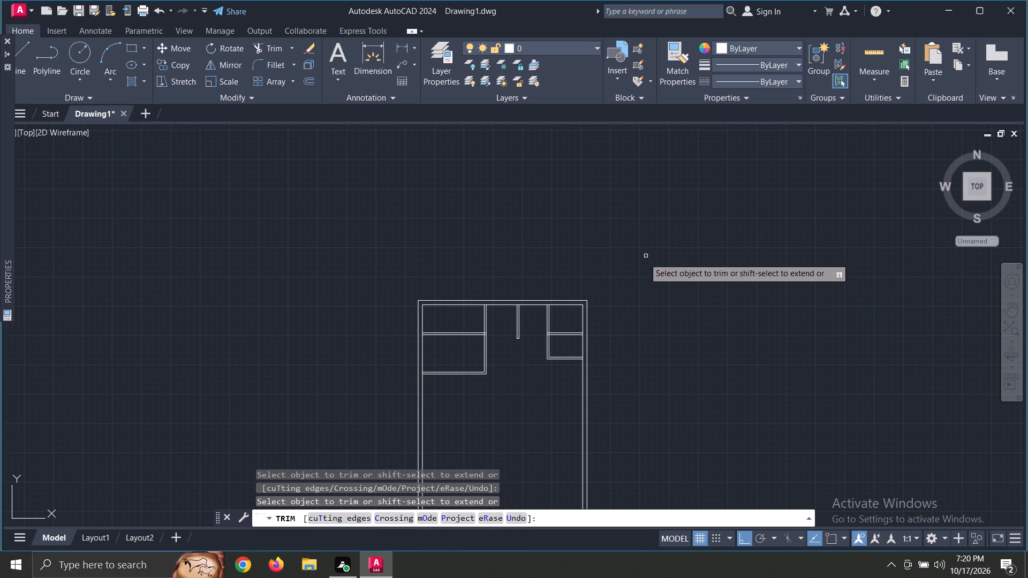
Trim away the outer bottom line and the outer left line of the lower right-hand room.
scroll(553, 358, up, 2)
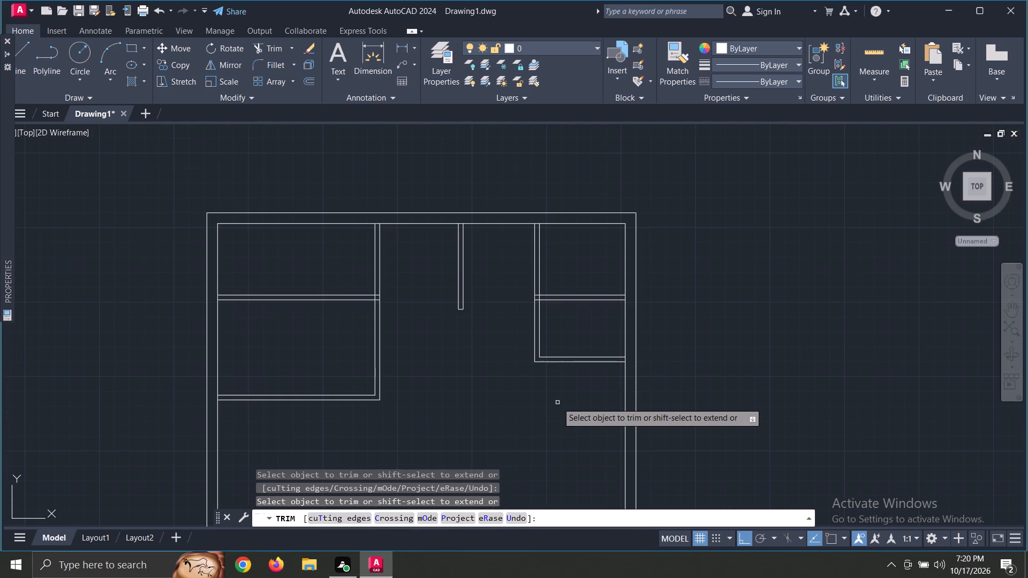
click(570, 363)
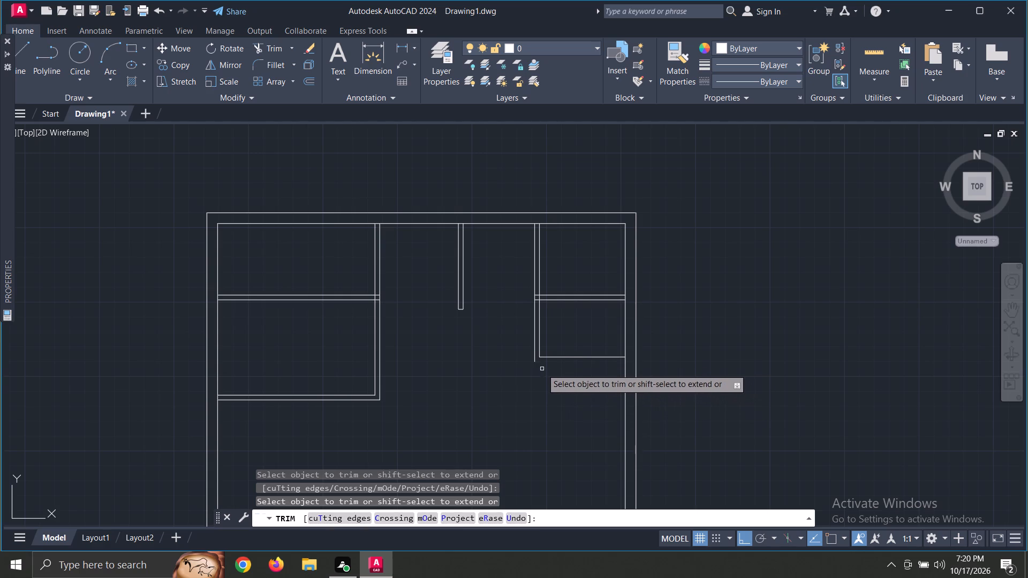
click(534, 361)
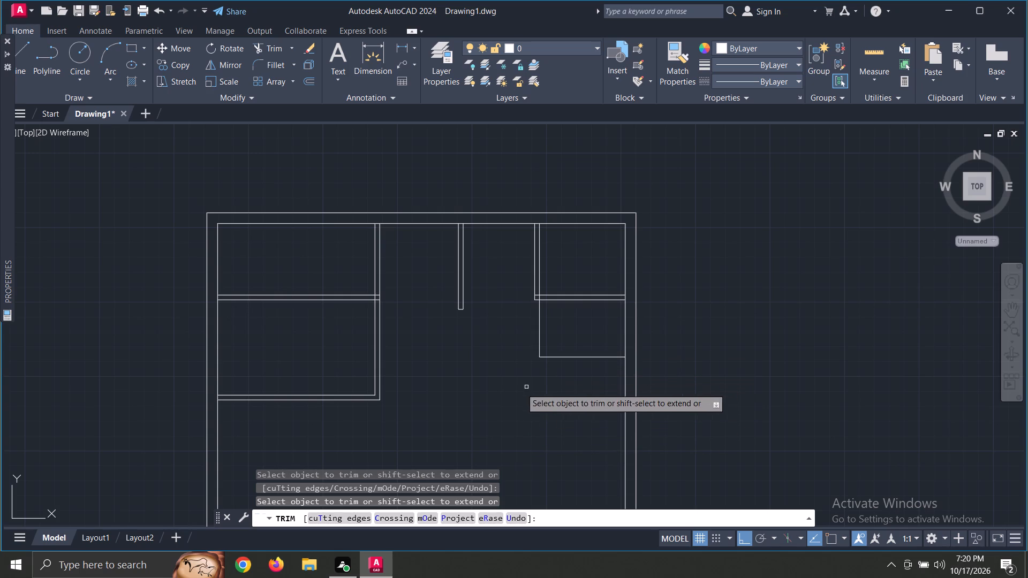
key(Escape)
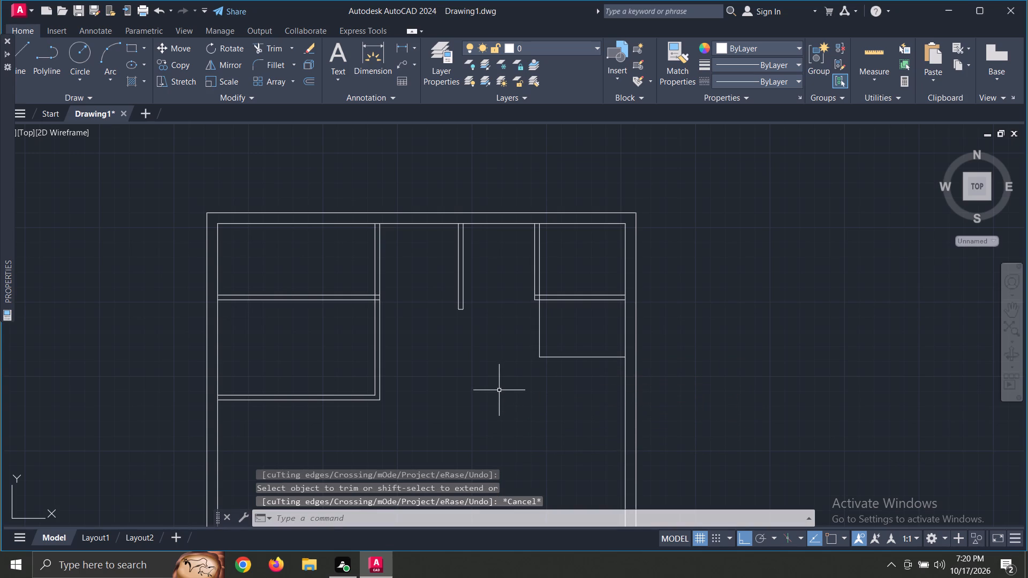
Offset the remaining bottom line of the lower right-hand room 9" downward.
text(o)
key(space)
text(9")
key(Return)
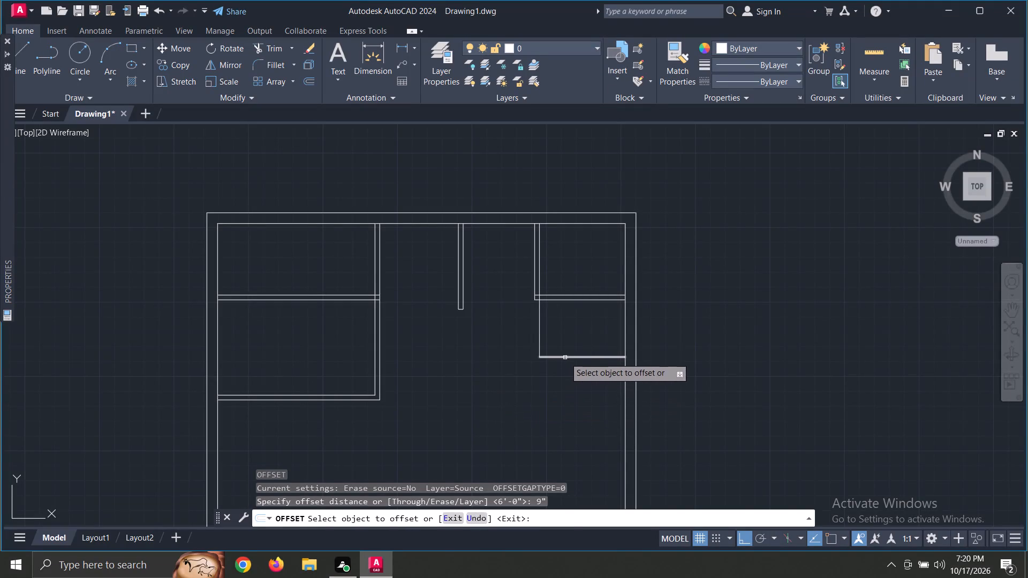
click(565, 358)
click(565, 382)
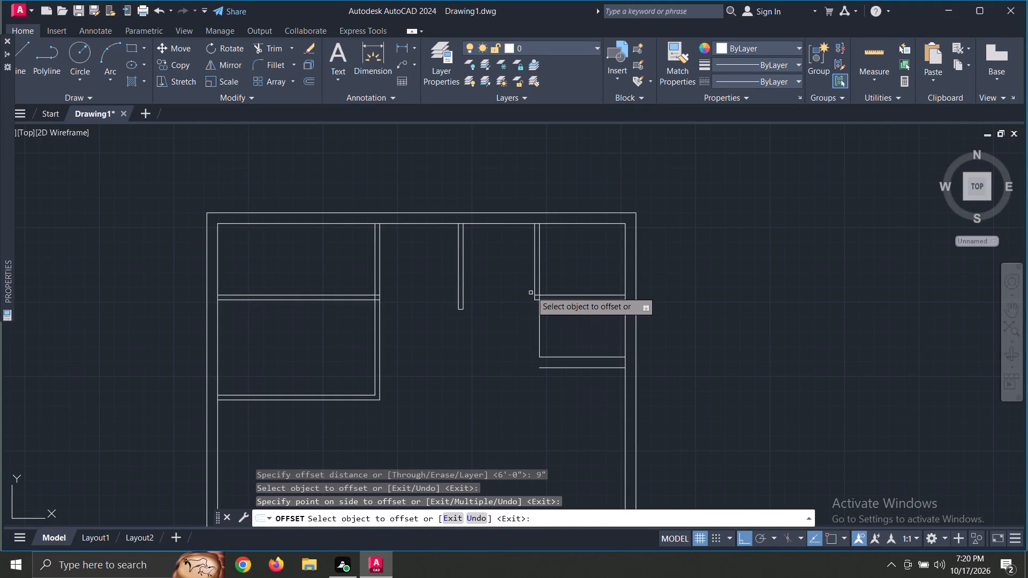
key(Escape)
Extend the new 9" offset line left to the left rooms' partition, and the right-hand rooms' outer partition line down to it.
text(ex)
key(space)
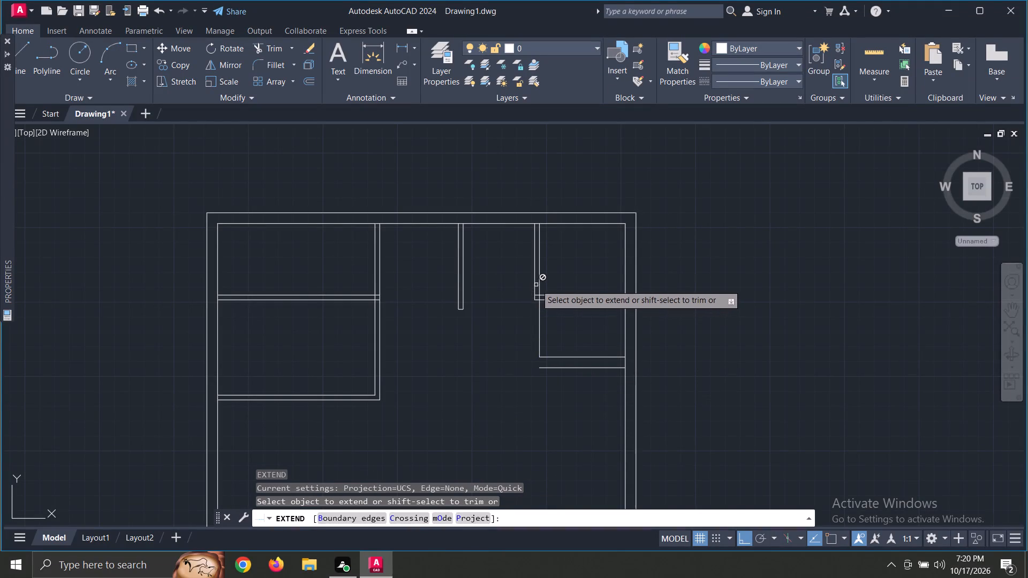
scroll(534, 285, up, 4)
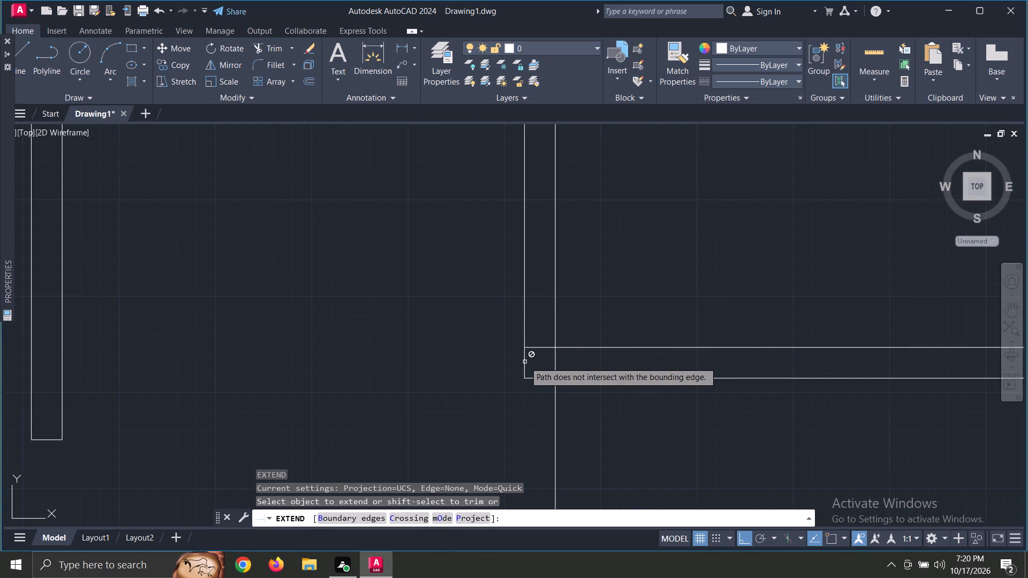
scroll(525, 362, down, 4)
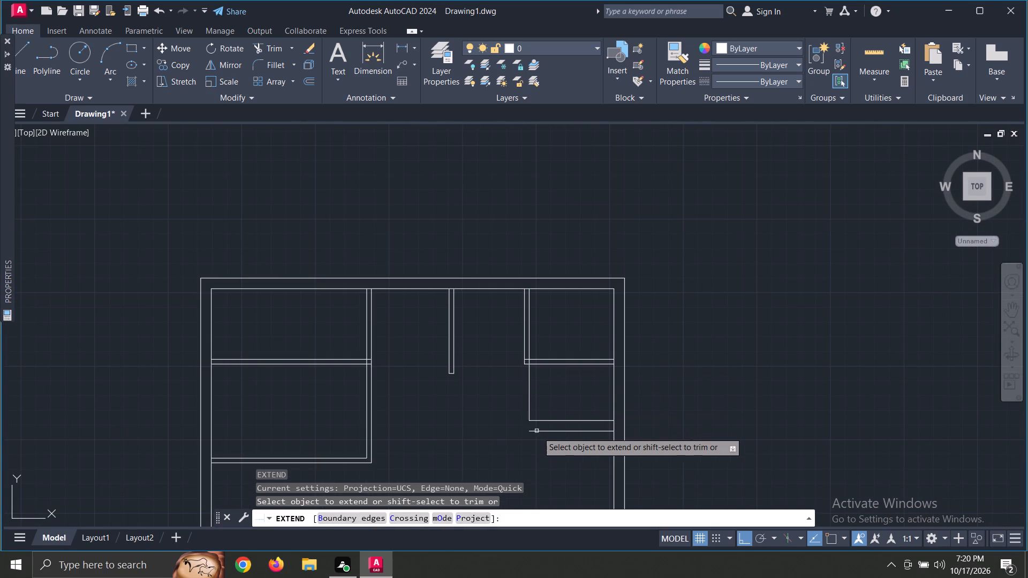
click(538, 432)
click(525, 346)
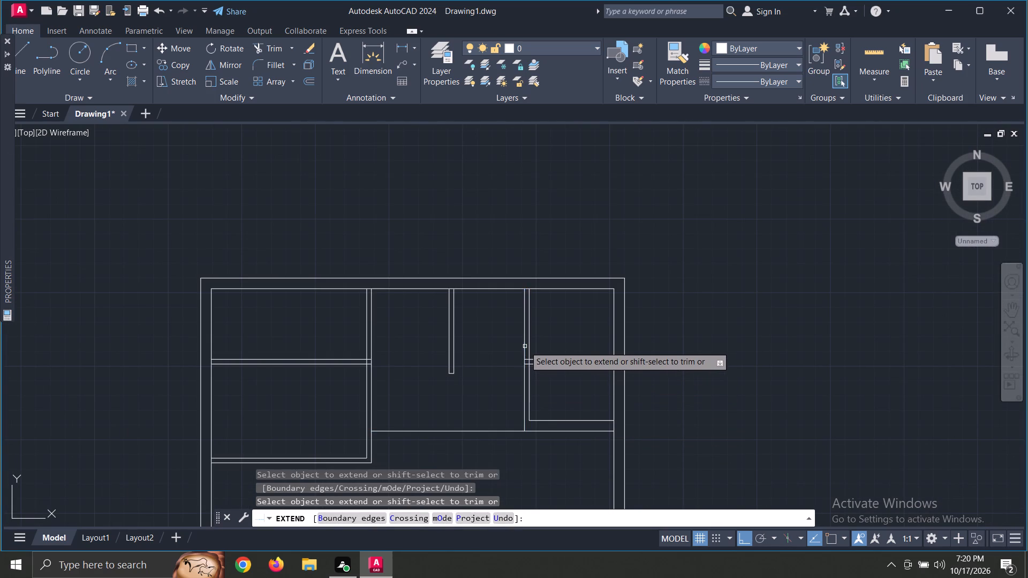
key(Escape)
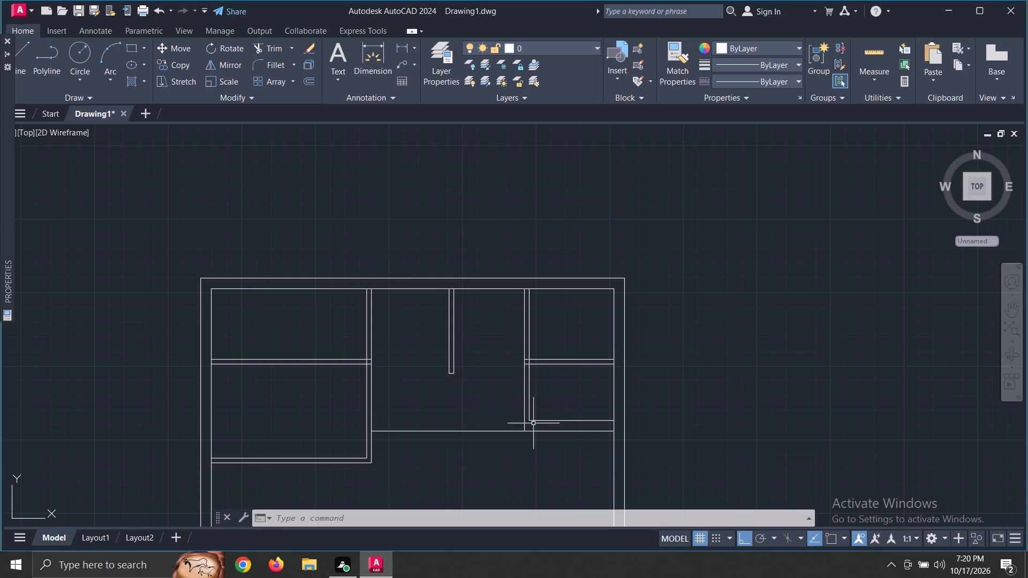
Offset the inner line of the right outer wall 12' to the left.
scroll(467, 469, down, 3)
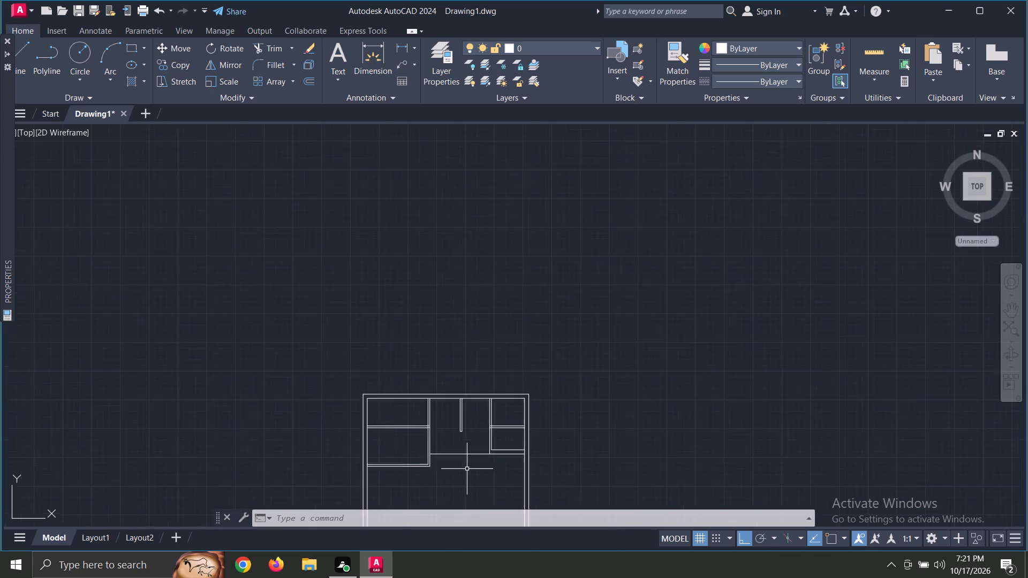
middle_drag(467, 473, 442, 370)
scroll(459, 387, up, 3)
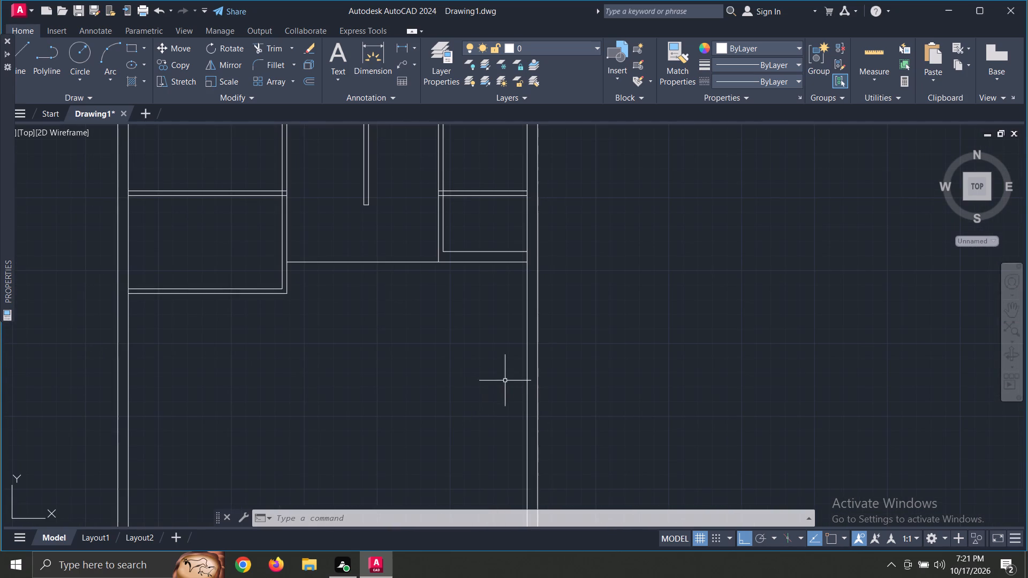
key(Escape)
text(o)
key(space)
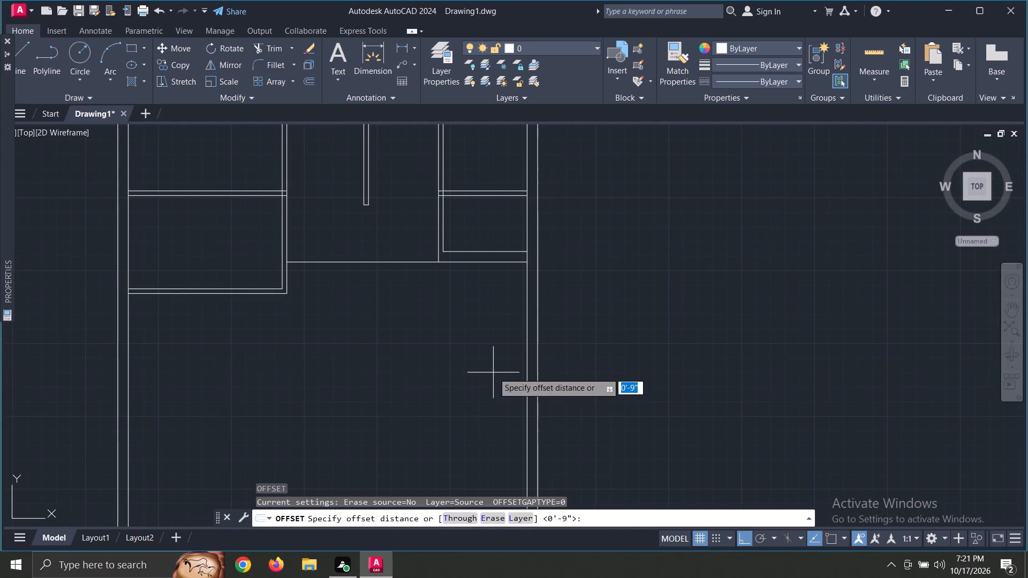
text(12)
key(apostrophe)
key(Return)
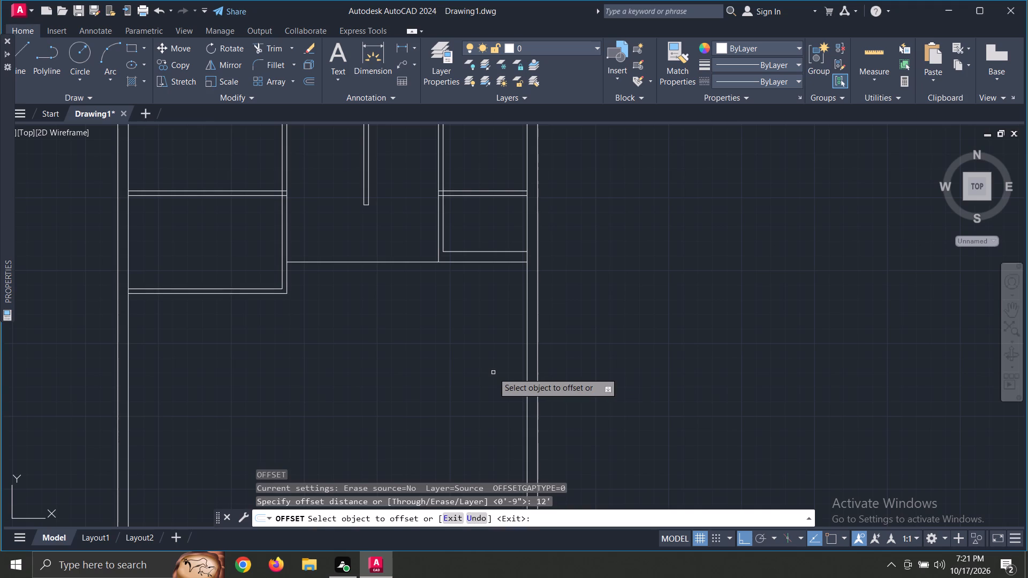
click(527, 387)
click(444, 399)
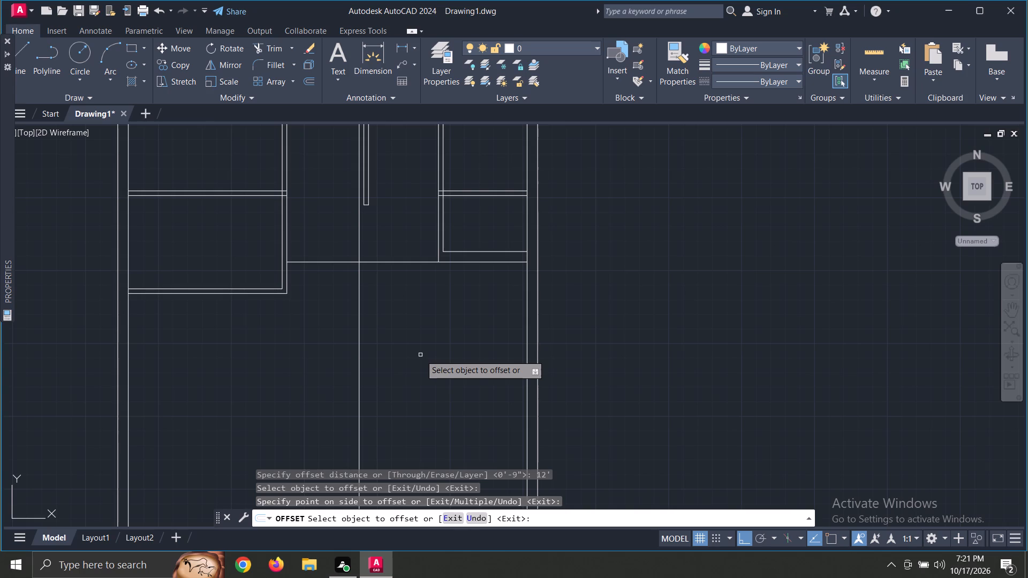
key(Escape)
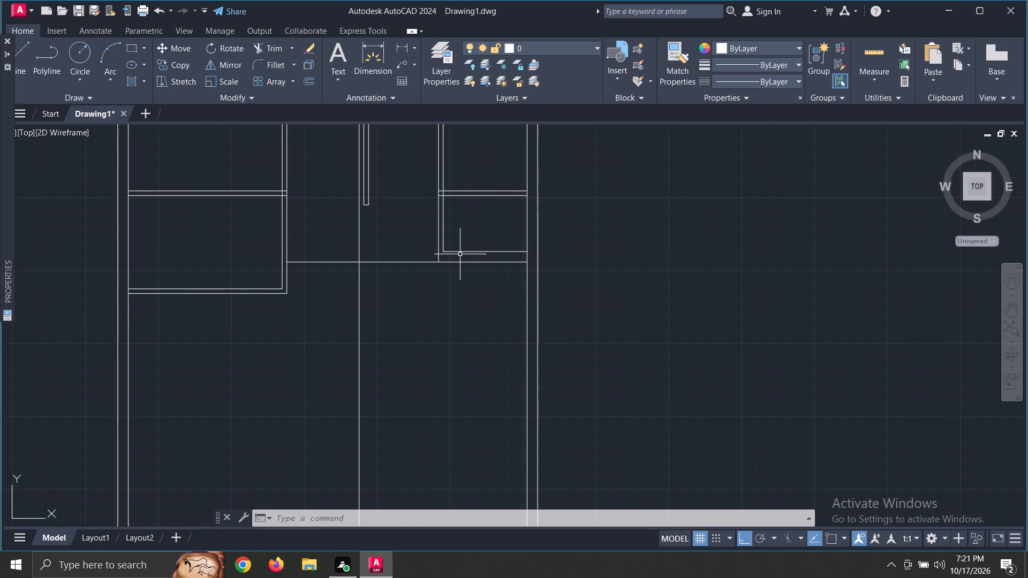
Extend the lower right-hand room's inner bottom line left to the new 12' offset line.
text(ex)
key(Return)
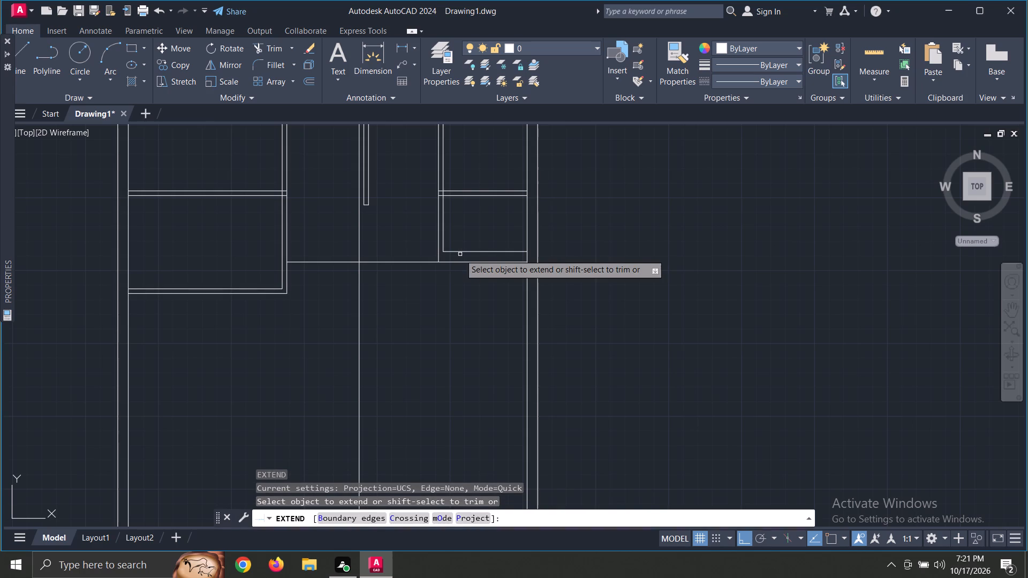
click(466, 252)
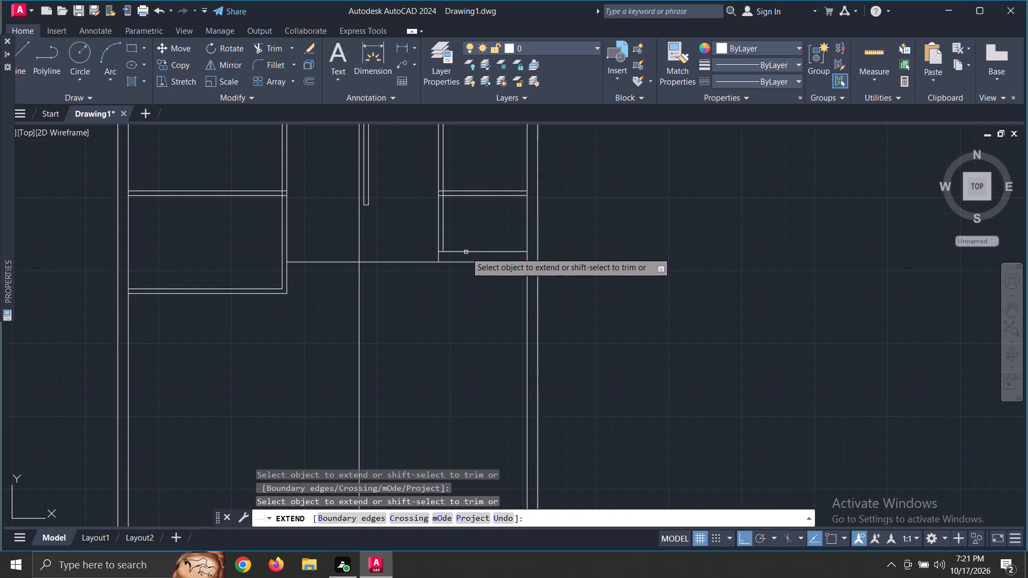
click(457, 254)
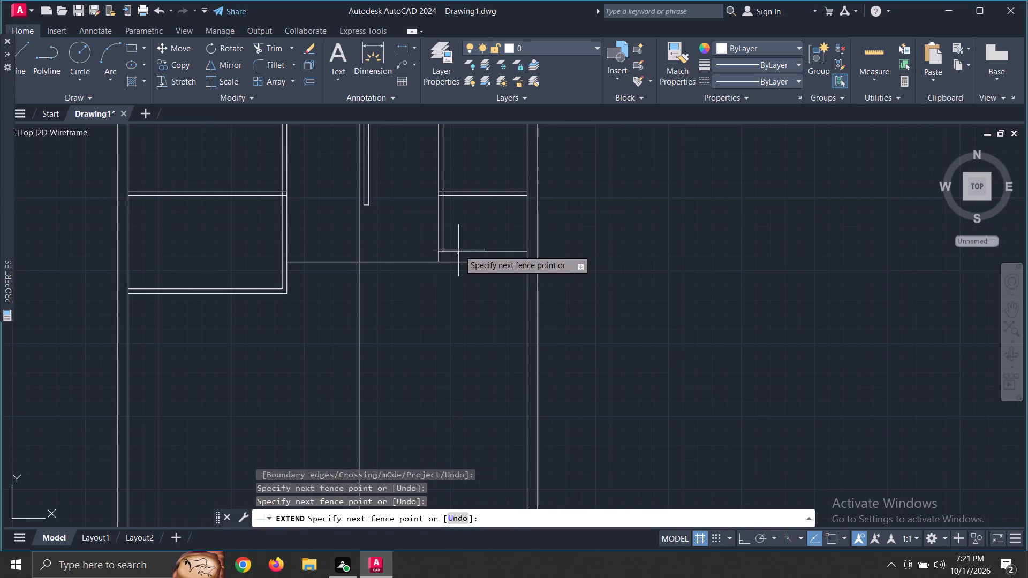
click(461, 248)
key(Escape)
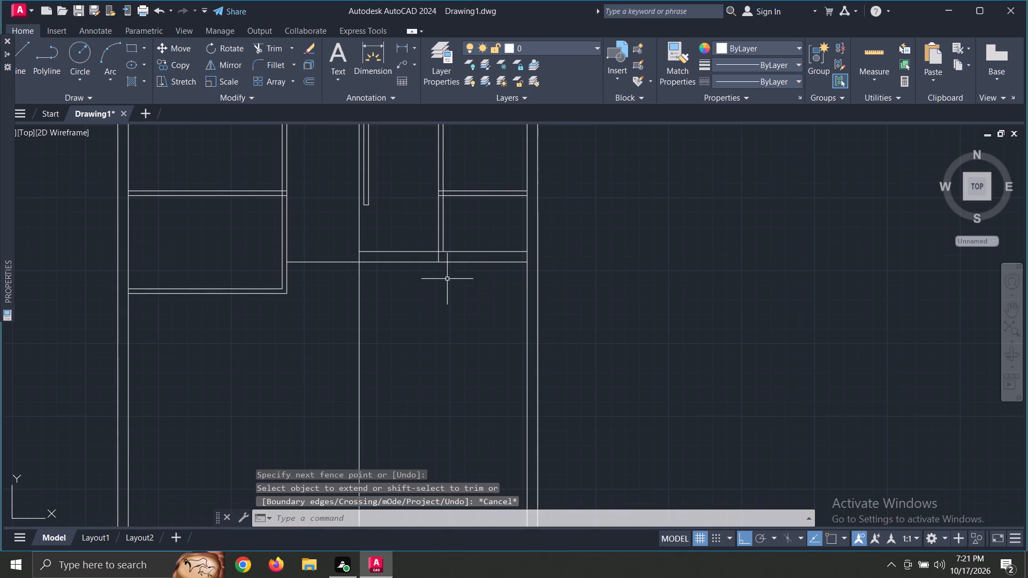
Trim the 12' offset line above the 9" wall, the wall's lower line beyond it, and the partition stub inside the wall.
key(t)
key(r)
key(space)
key(space)
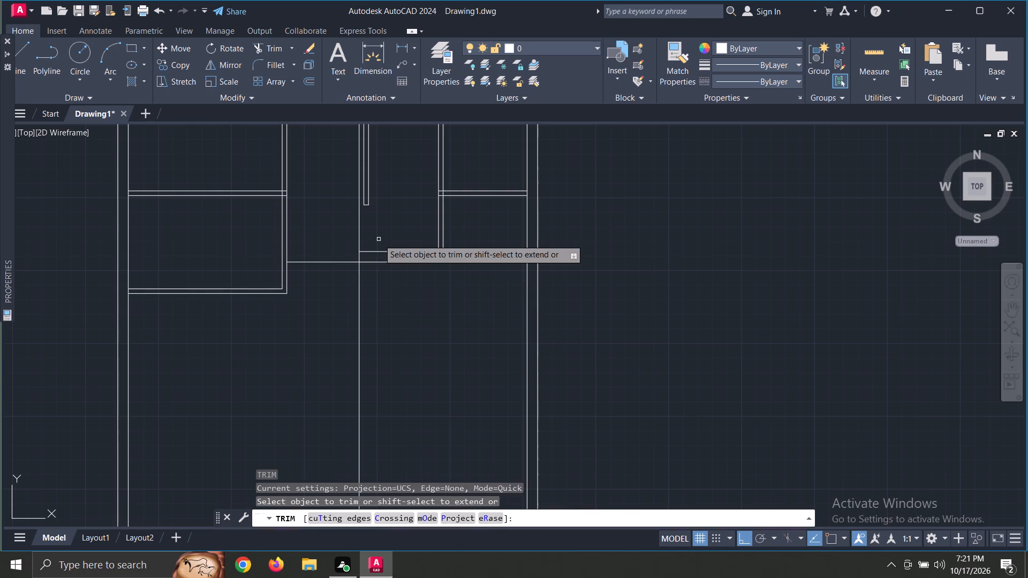
click(357, 227)
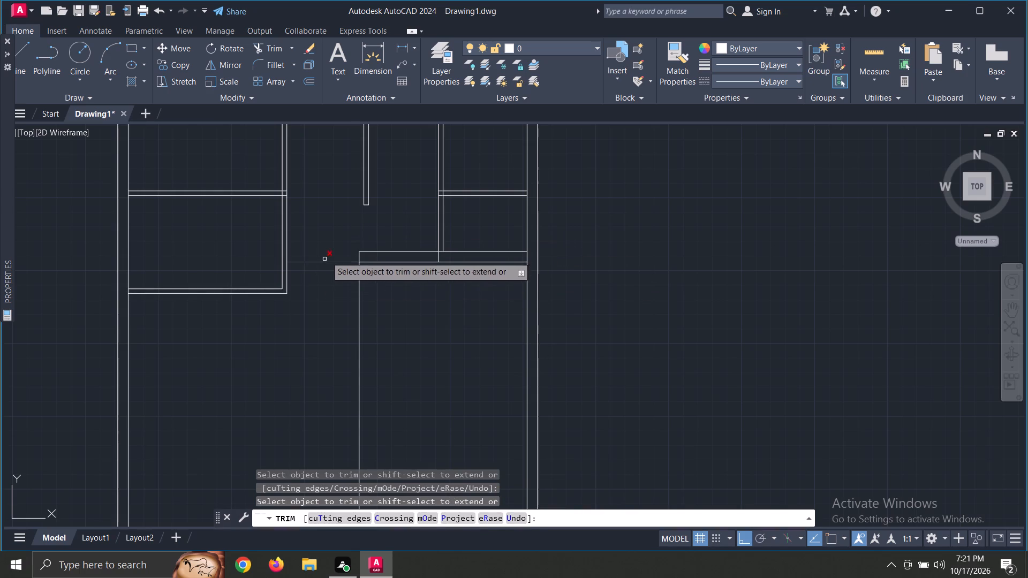
drag(328, 251, 338, 276)
scroll(457, 247, up, 3)
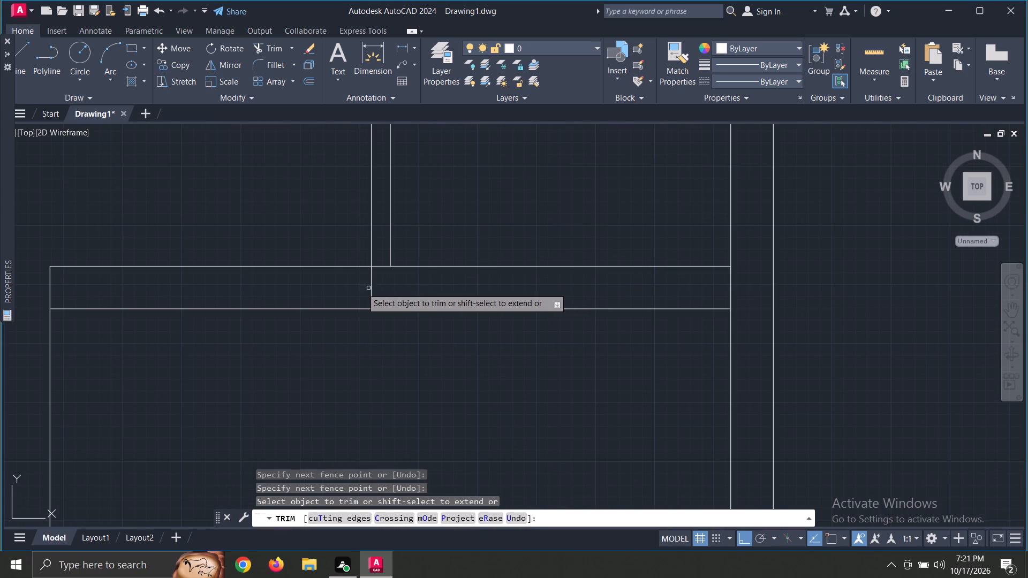
drag(360, 288, 386, 291)
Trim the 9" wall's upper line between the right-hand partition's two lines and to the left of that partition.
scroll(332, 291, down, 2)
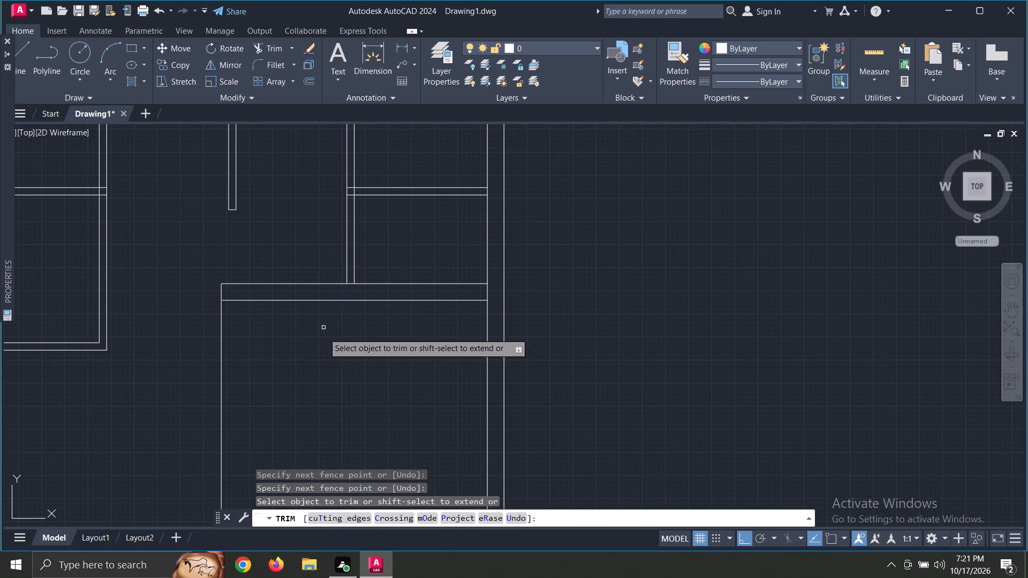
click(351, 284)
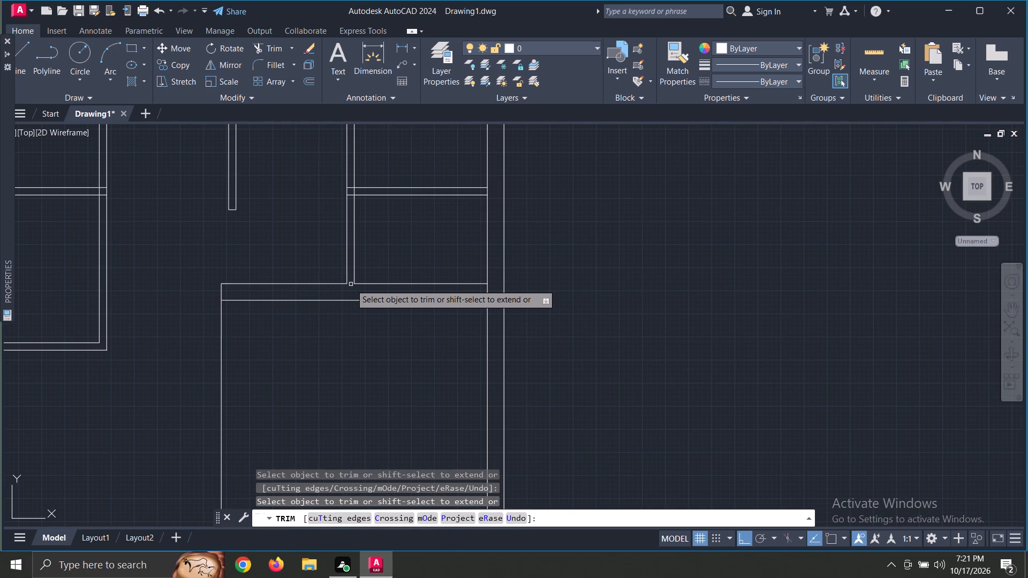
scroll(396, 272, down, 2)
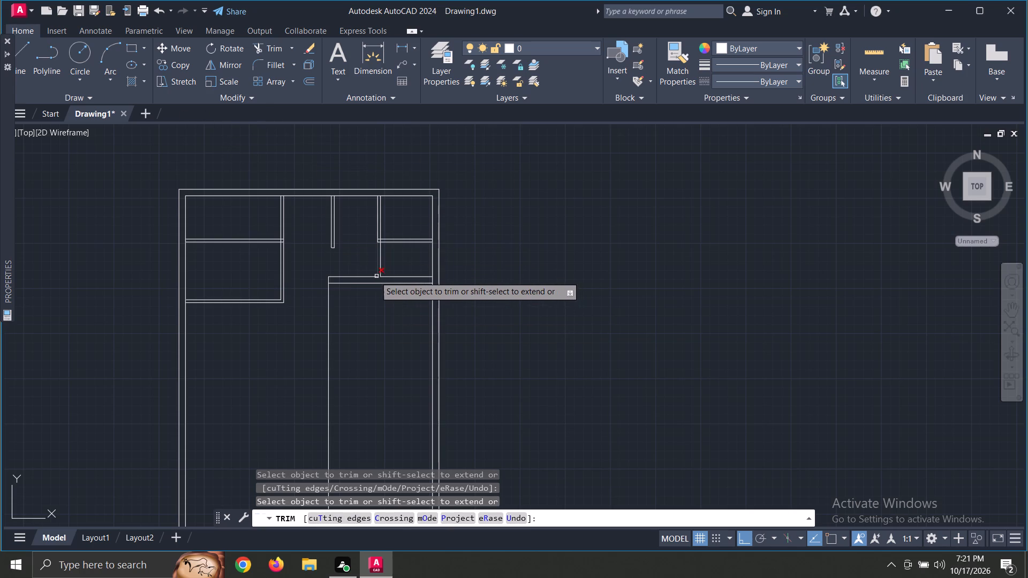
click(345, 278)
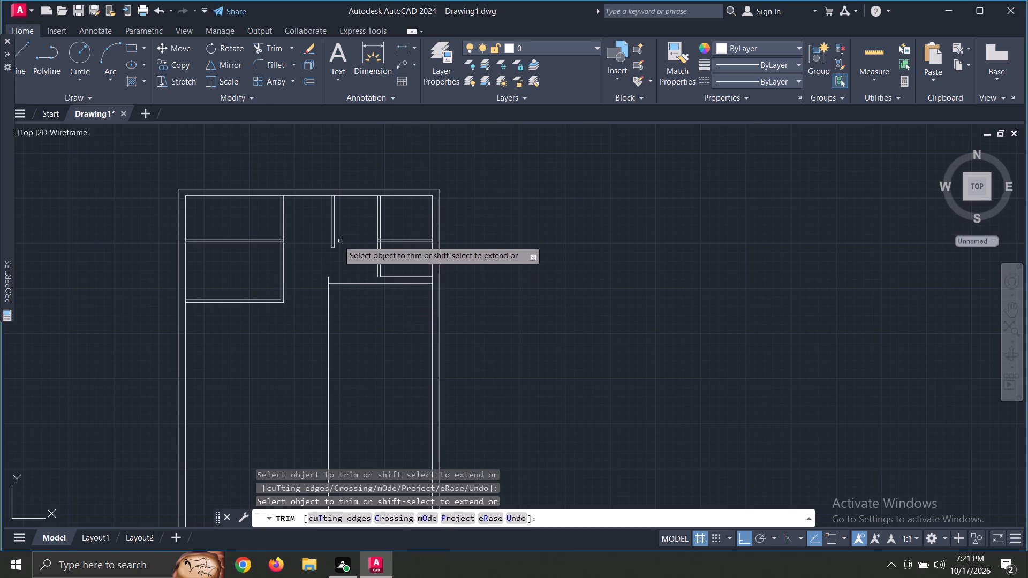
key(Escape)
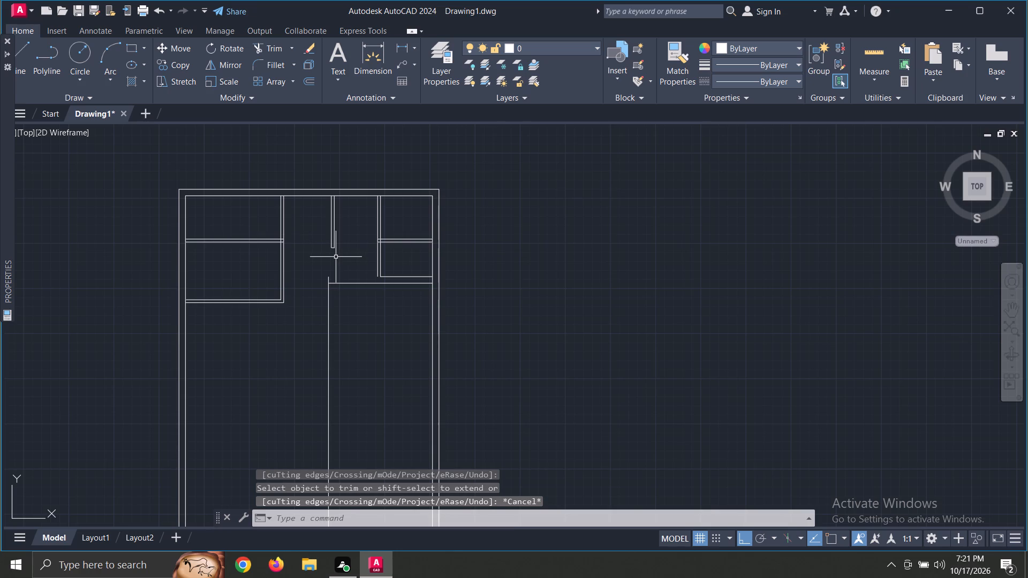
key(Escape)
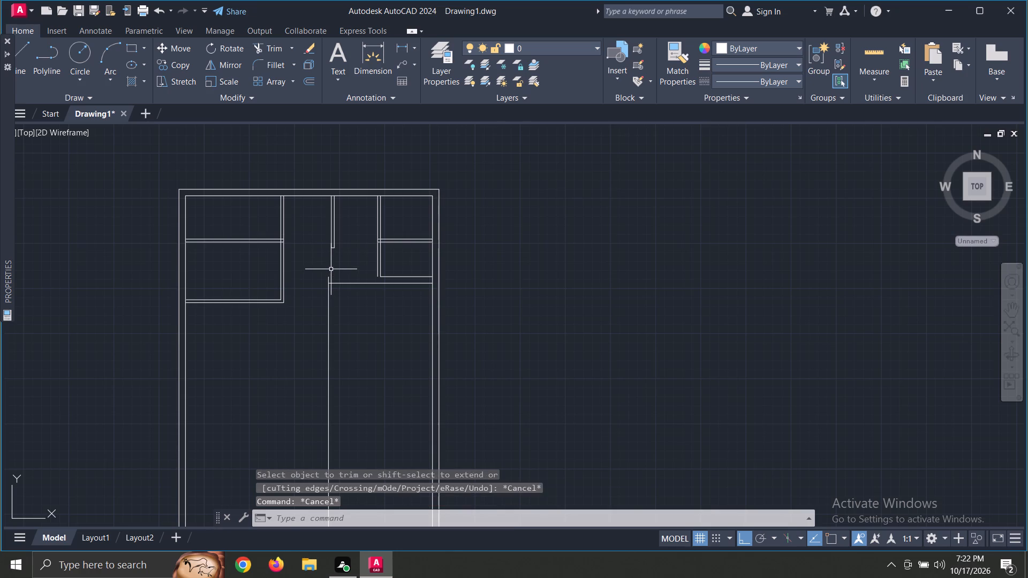
Offset the vertical 12' offset line 9" to the left.
text(o)
key(space)
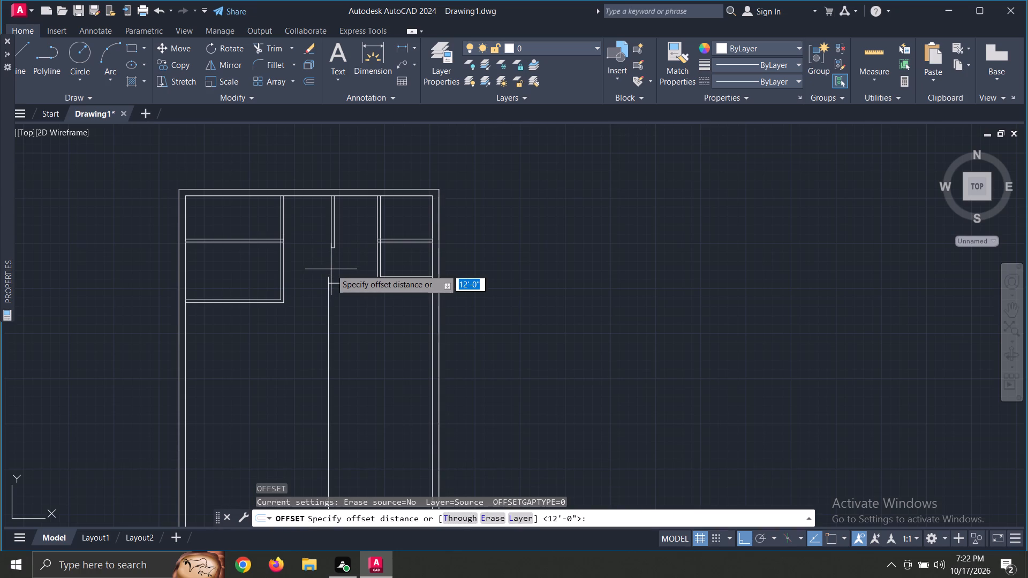
text(9")
key(Return)
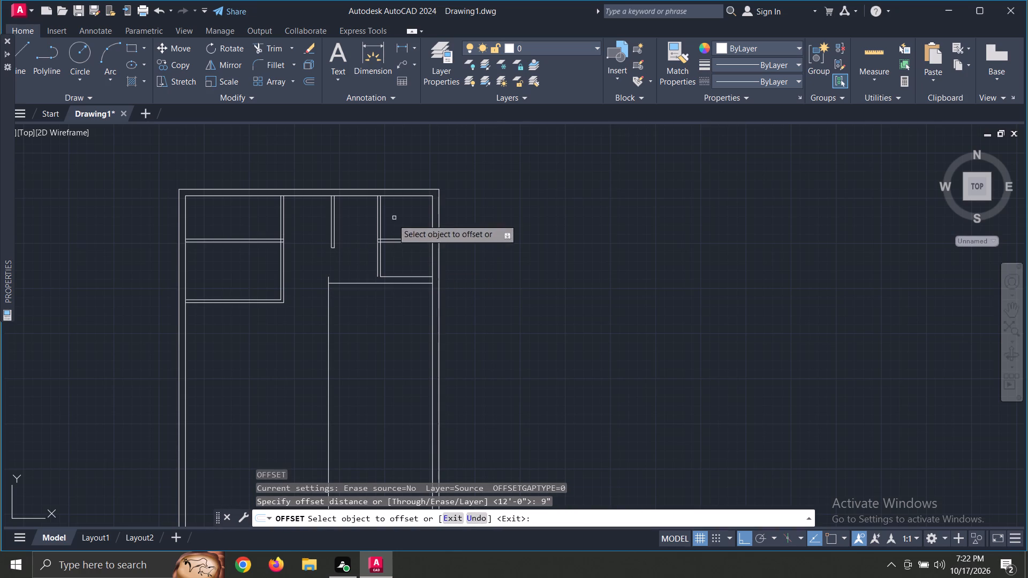
click(328, 335)
click(313, 338)
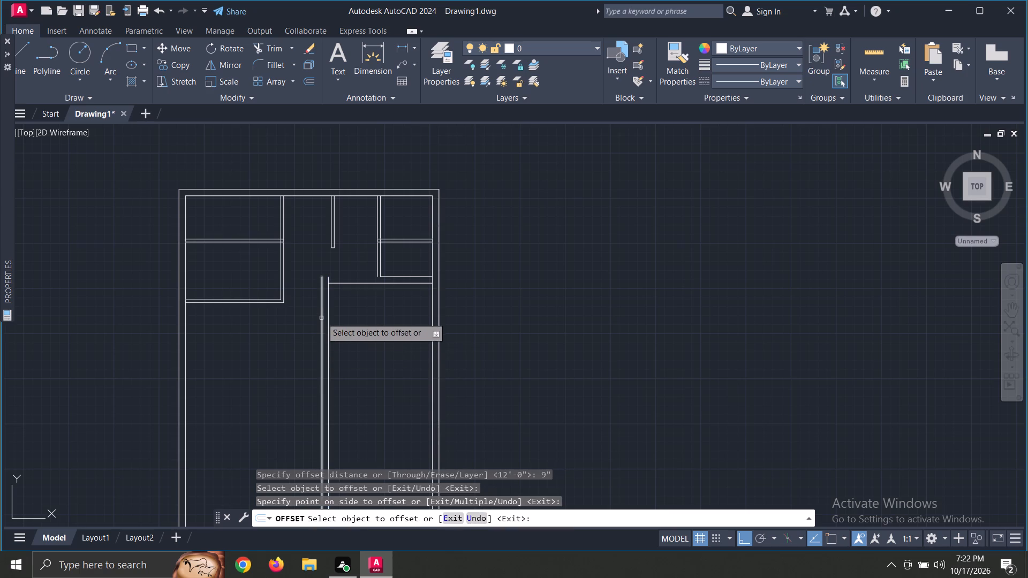
key(Escape)
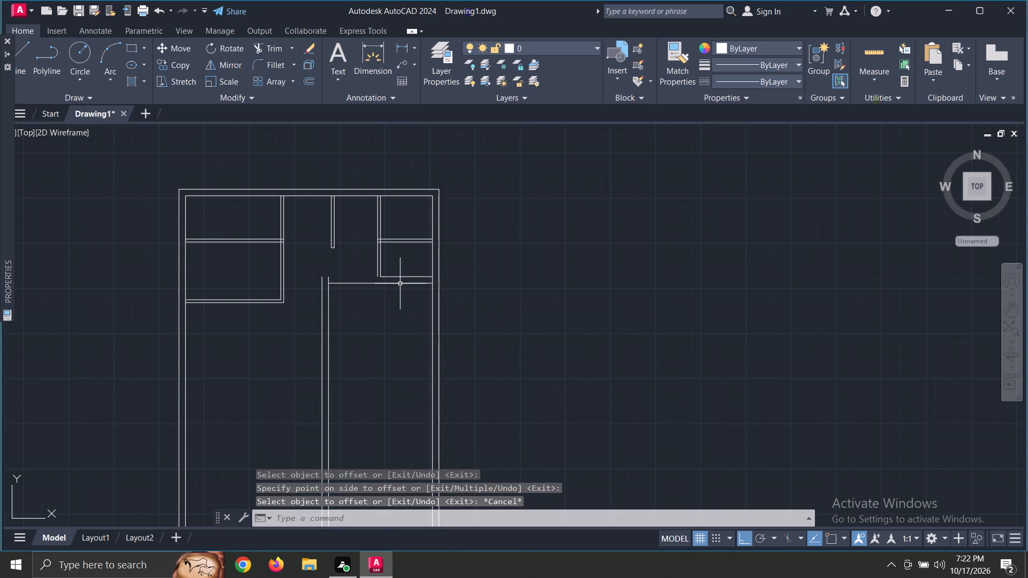
Extend the upper line of the horizontal 9" wall left past the partition to the new vertical offset line.
key(e)
text(x)
key(space)
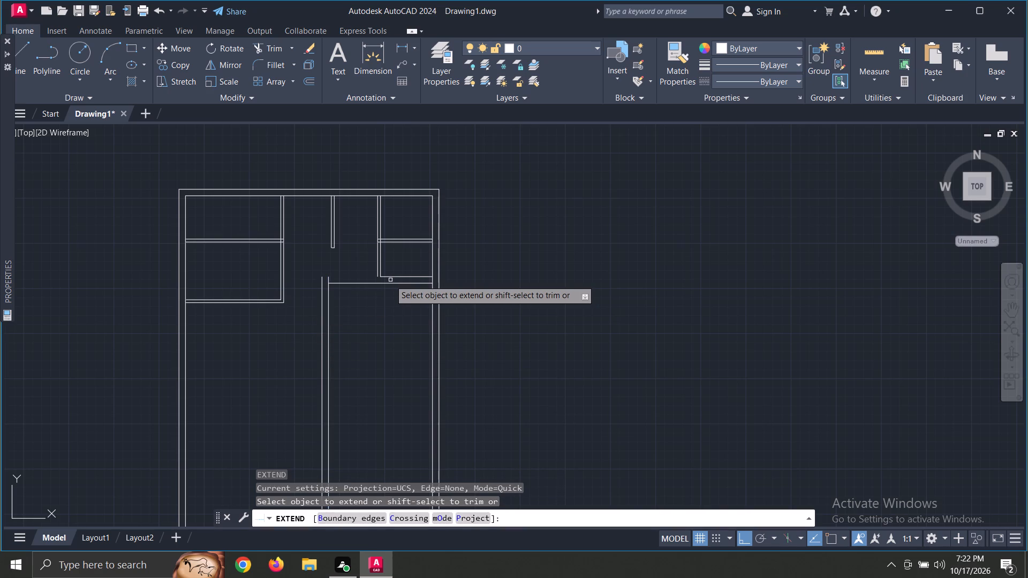
click(389, 277)
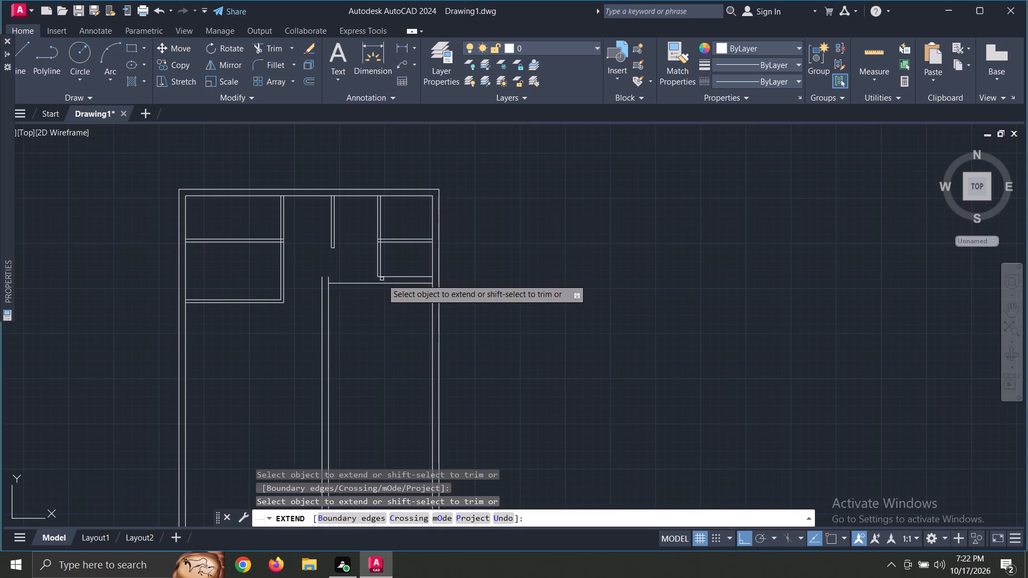
click(388, 276)
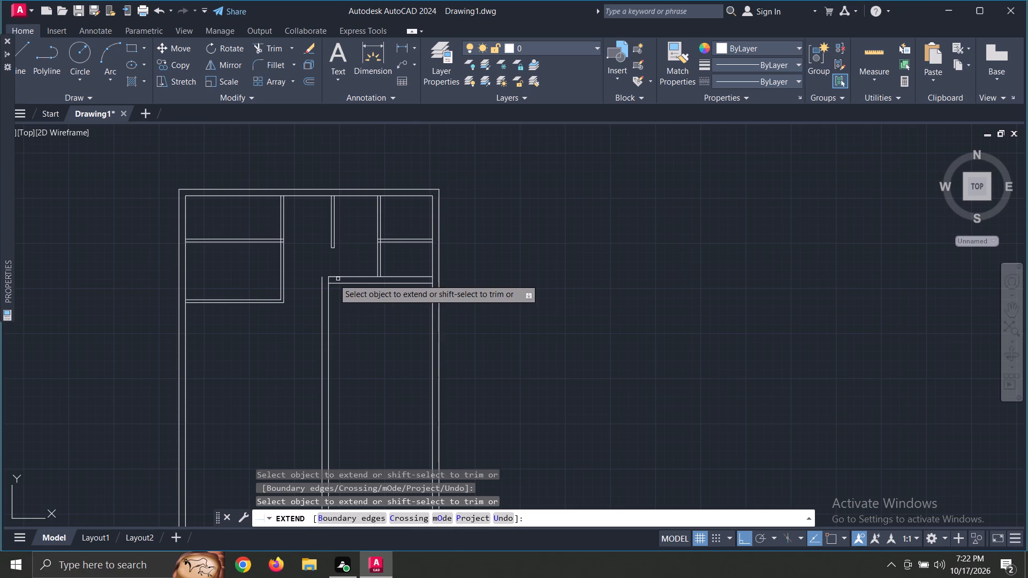
click(334, 275)
scroll(323, 284, up, 1)
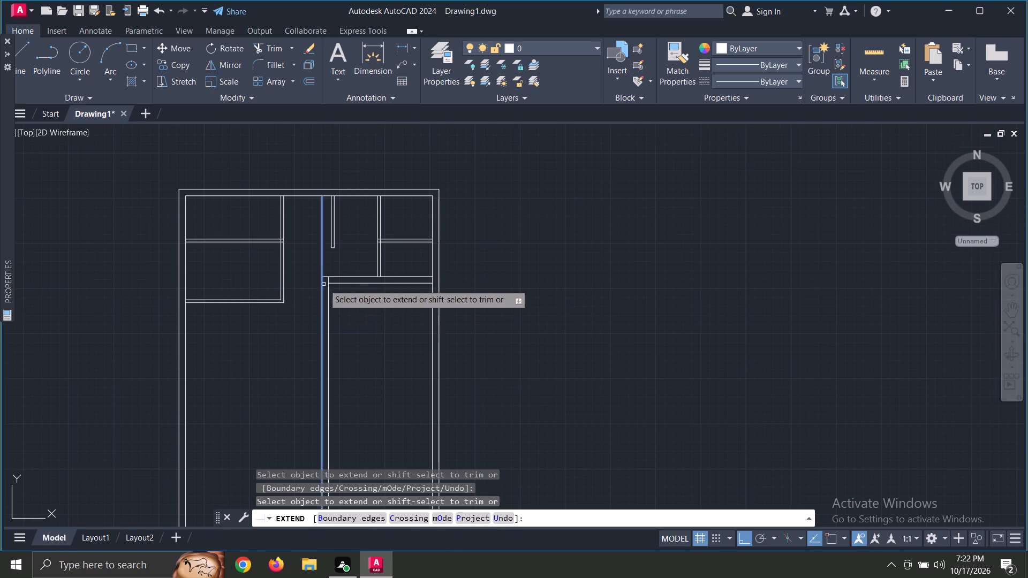
key(Escape)
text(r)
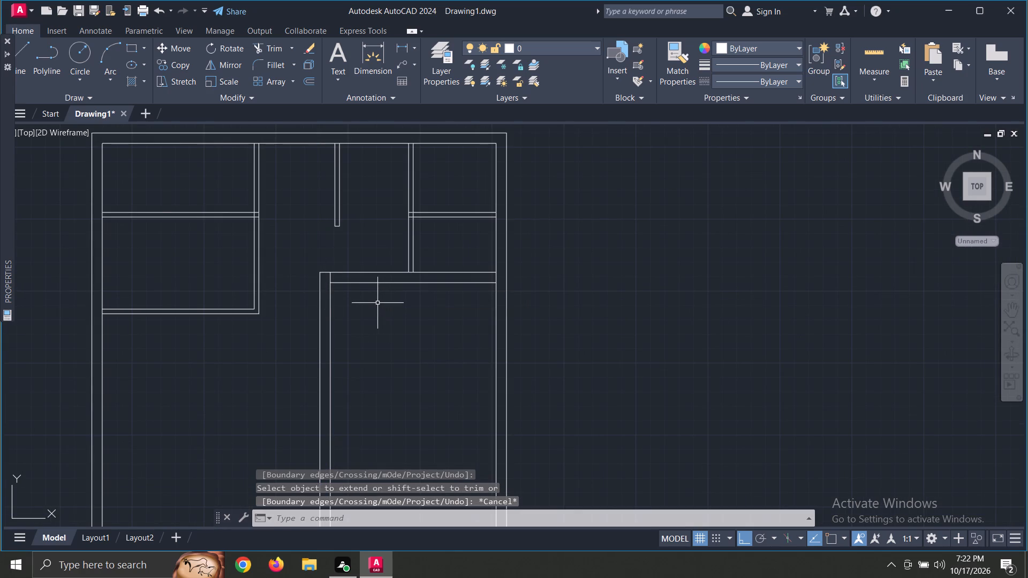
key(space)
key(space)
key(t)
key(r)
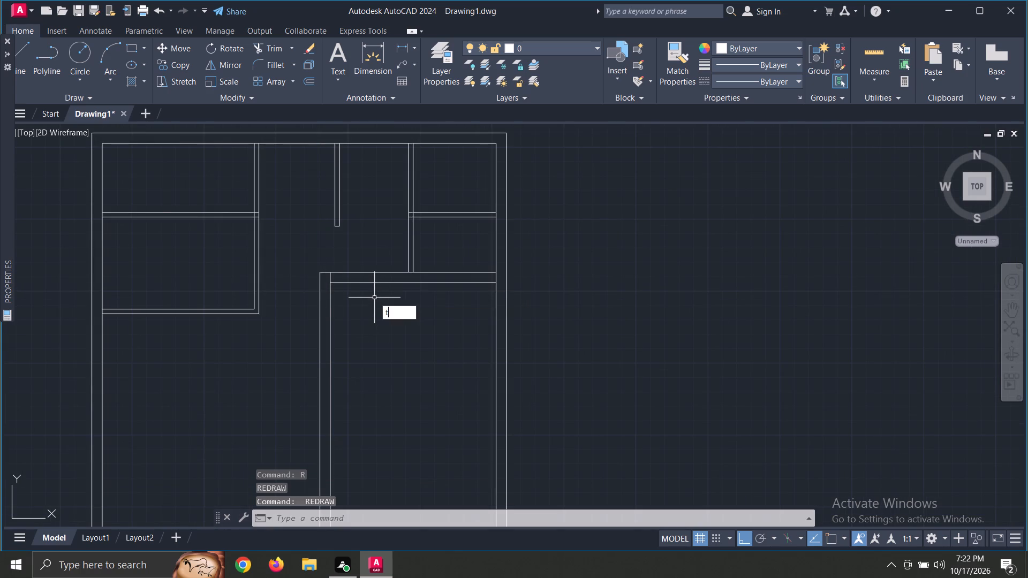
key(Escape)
Trim the inner vertical line's stub at the 9" wall corner and the wall's upper line between the right-hand partition's two lines.
key(t)
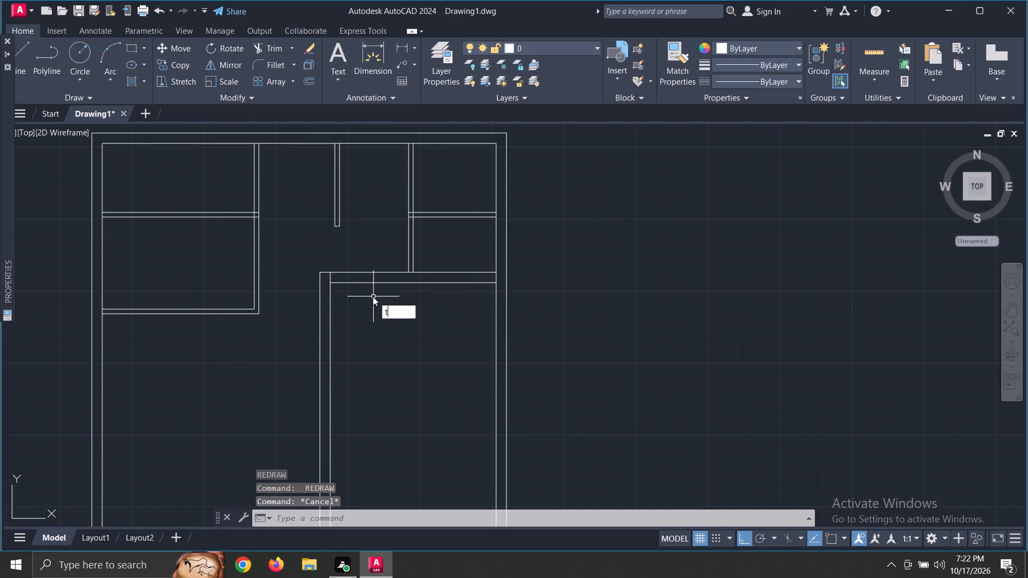
text(r)
key(space)
key(space)
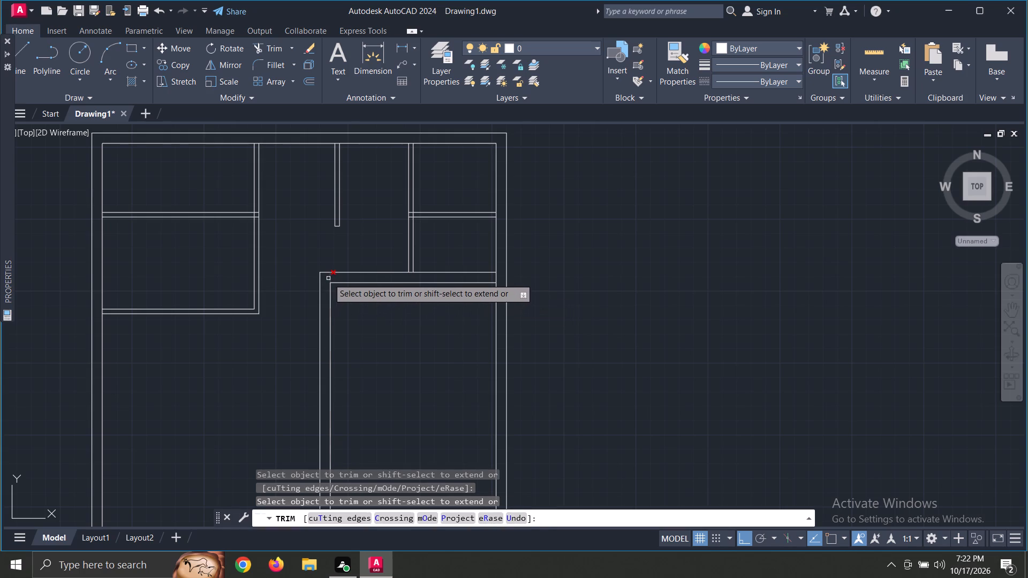
click(331, 278)
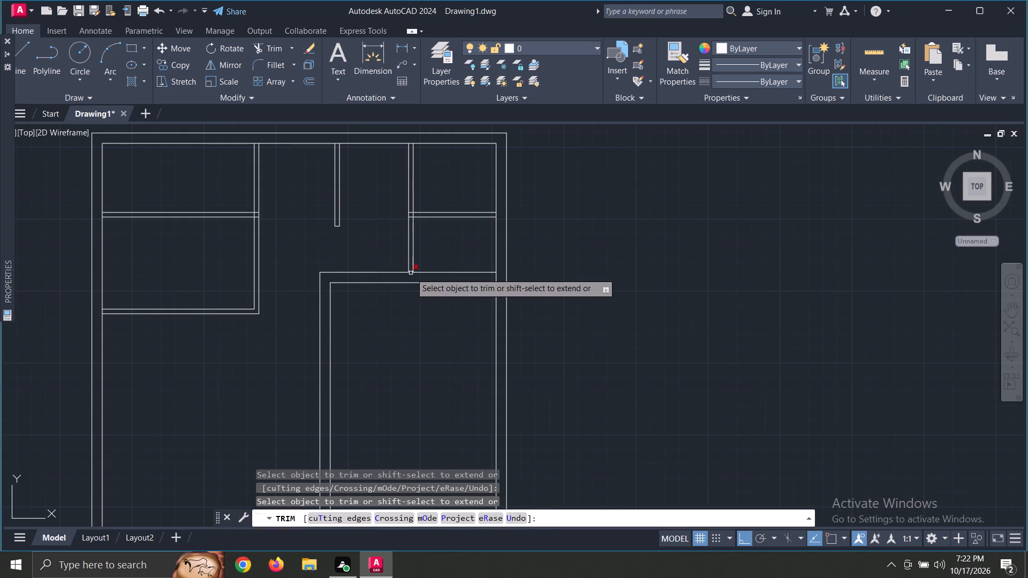
scroll(411, 273, up, 4)
click(396, 271)
scroll(396, 272, down, 4)
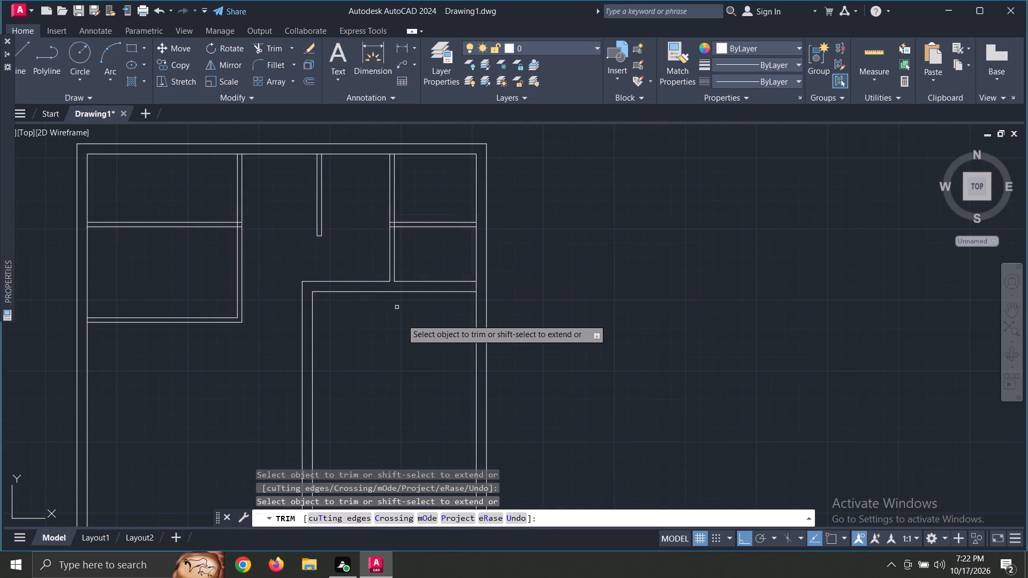
scroll(401, 330, up, 2)
scroll(401, 330, down, 2)
middle_drag(398, 340, 381, 297)
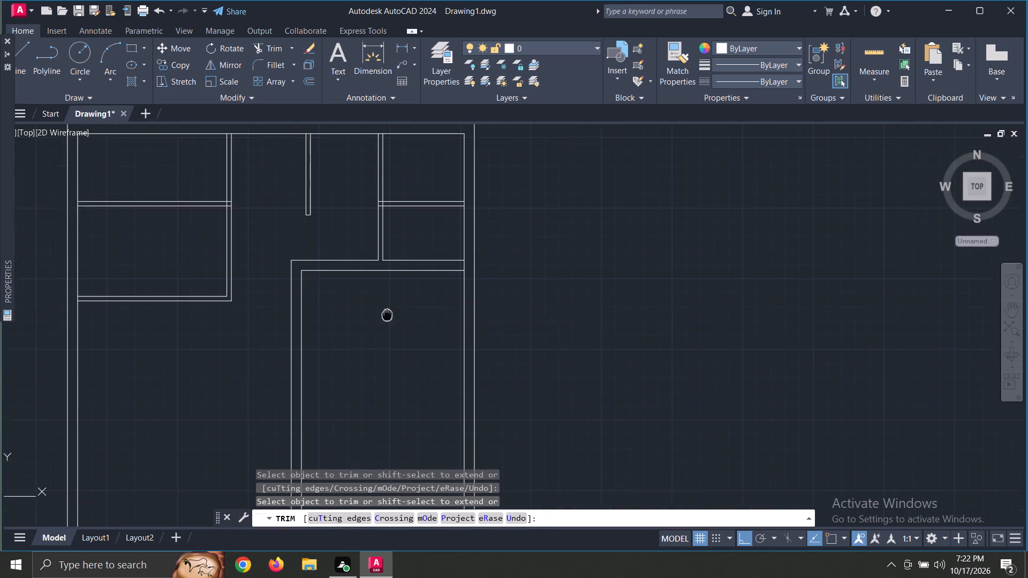
middle_drag(381, 297, 365, 252)
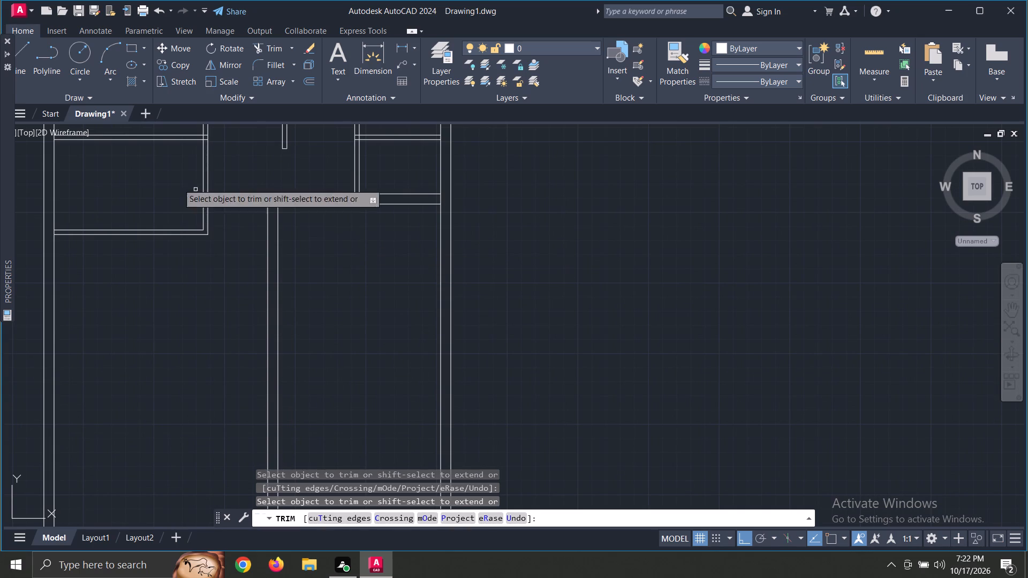
key(Escape)
Offset the inner top line of the 12' wide room 14' downward.
text(o 14')
key(Return)
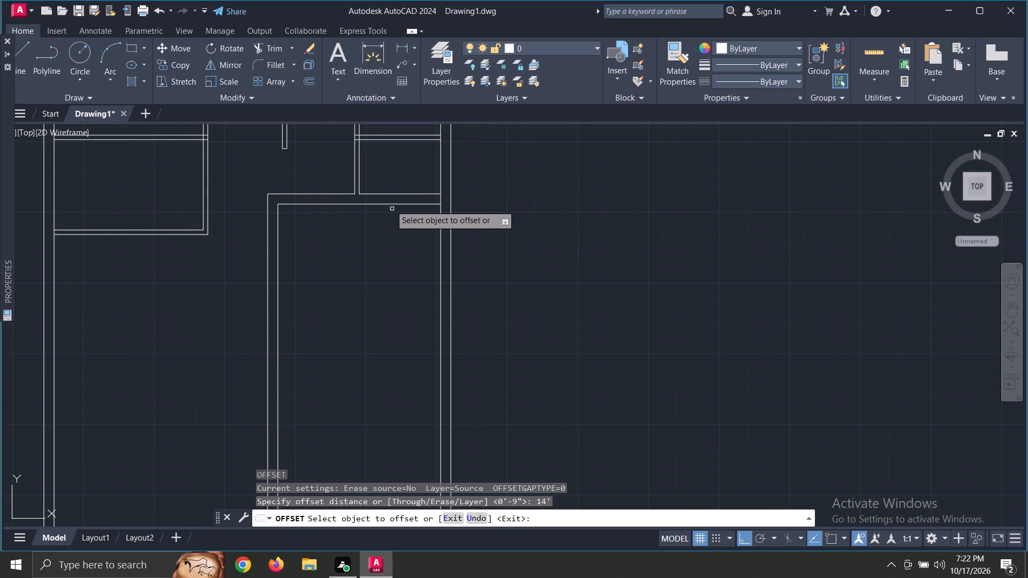
click(388, 203)
click(364, 324)
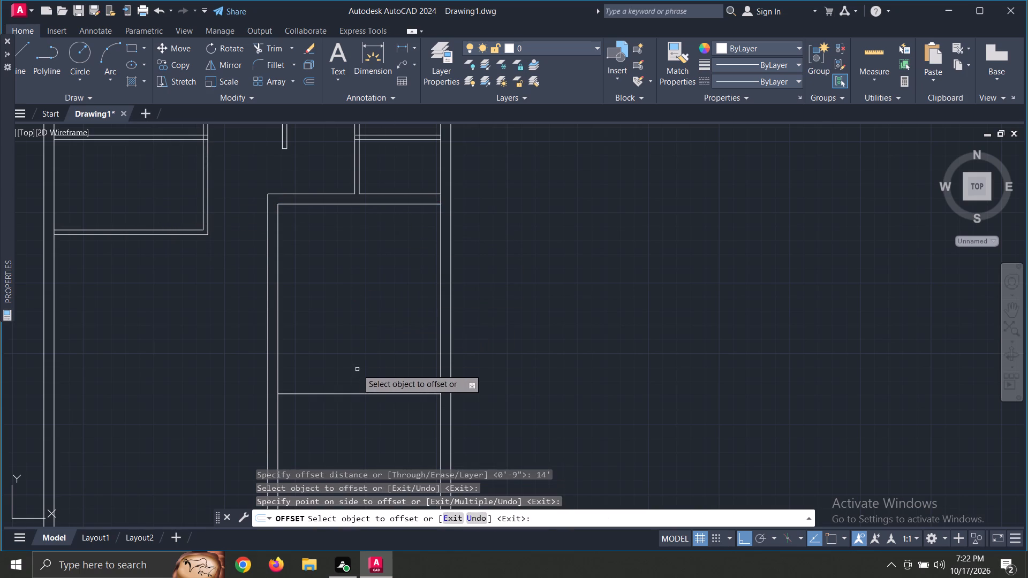
key(Escape)
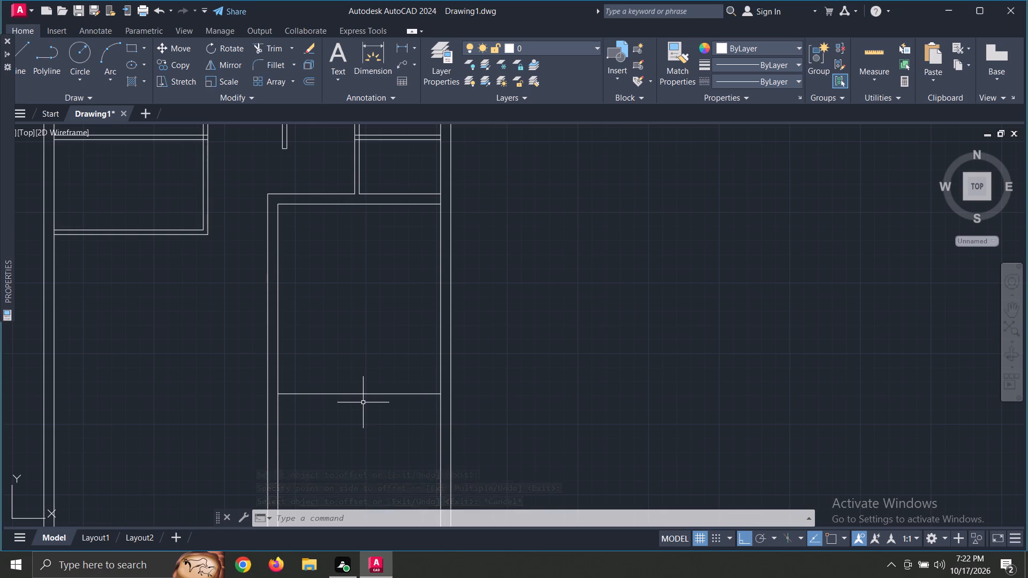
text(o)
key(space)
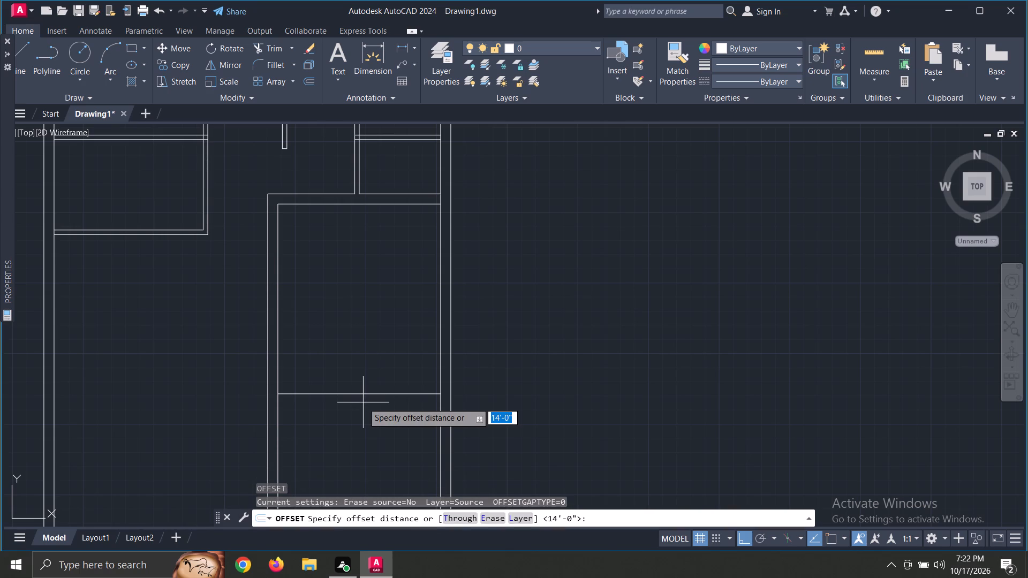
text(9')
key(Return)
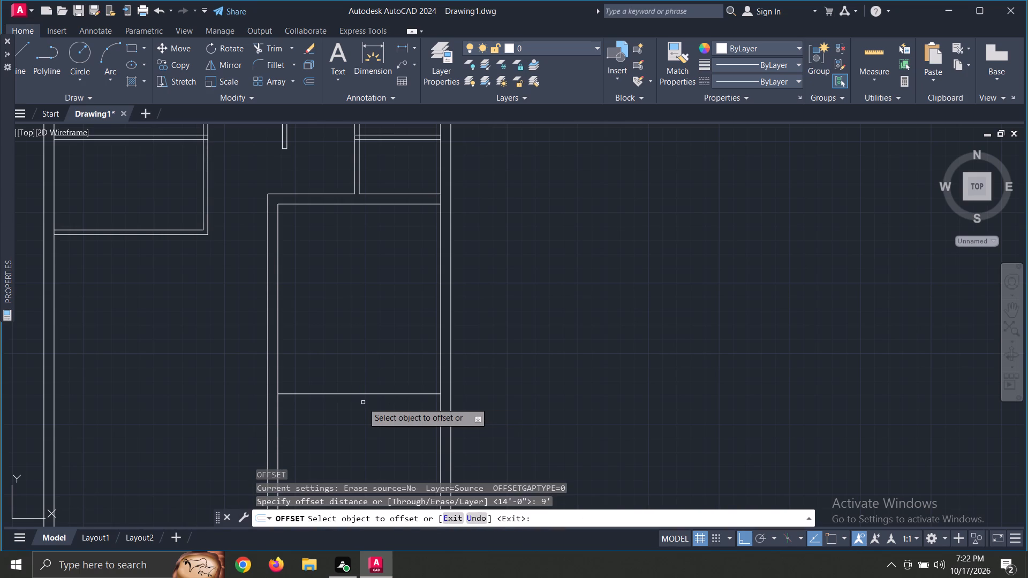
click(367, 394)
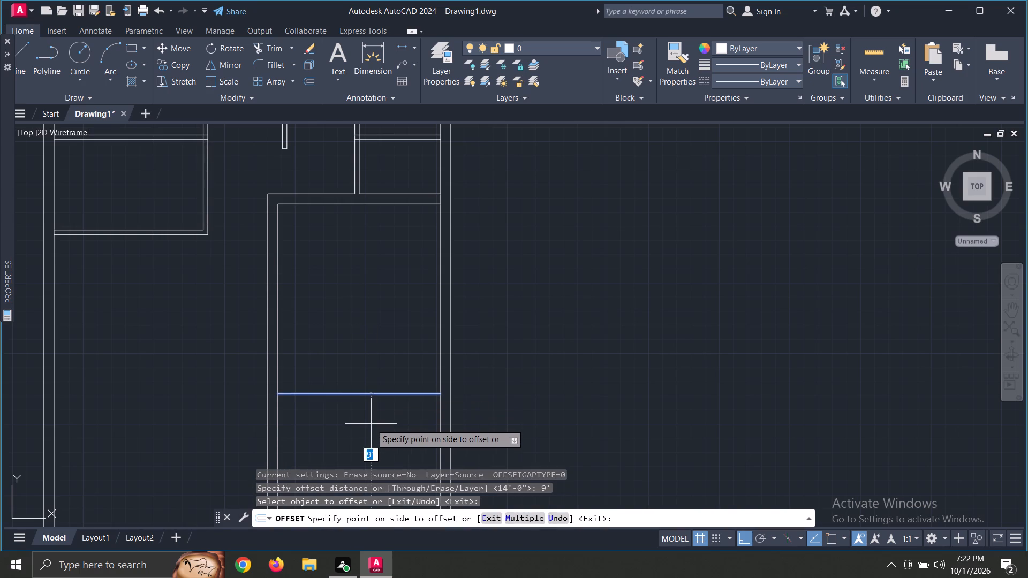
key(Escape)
Offset the bottom line of the 12' by 14' room 9" downward.
key(p)
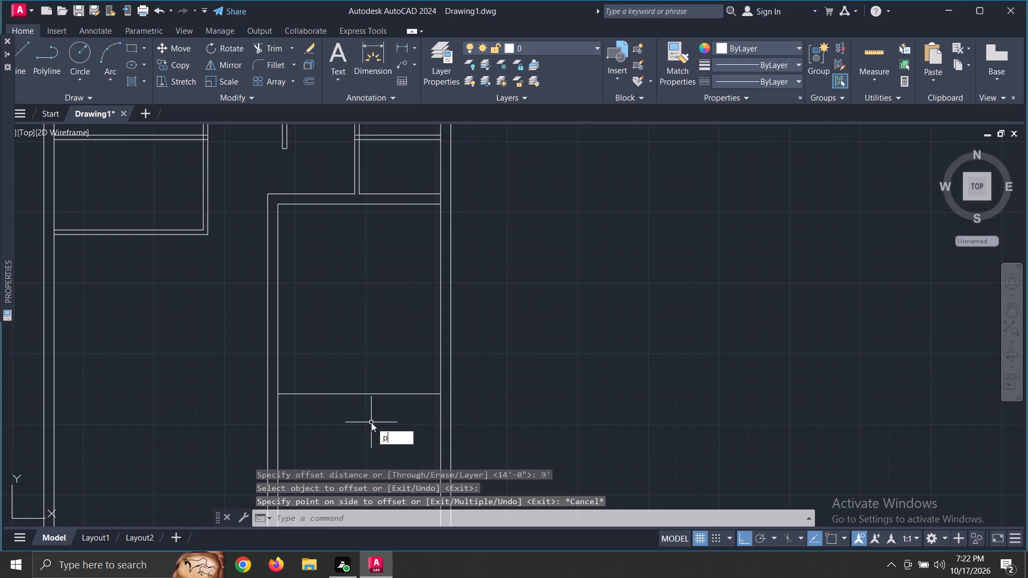
key(BackSpace)
text(o)
key(space)
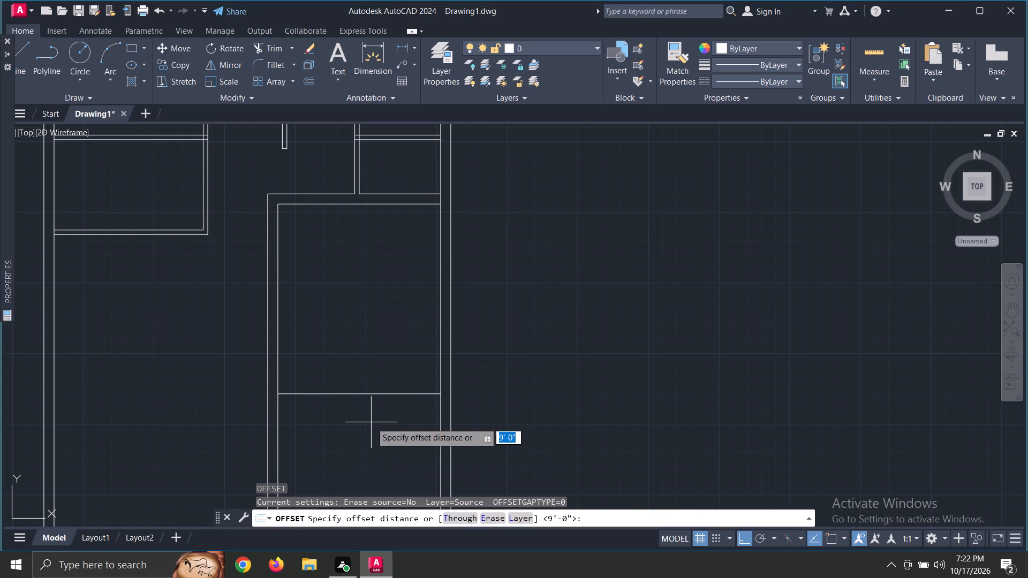
key(9)
key(shift+quotedbl)
key(Return)
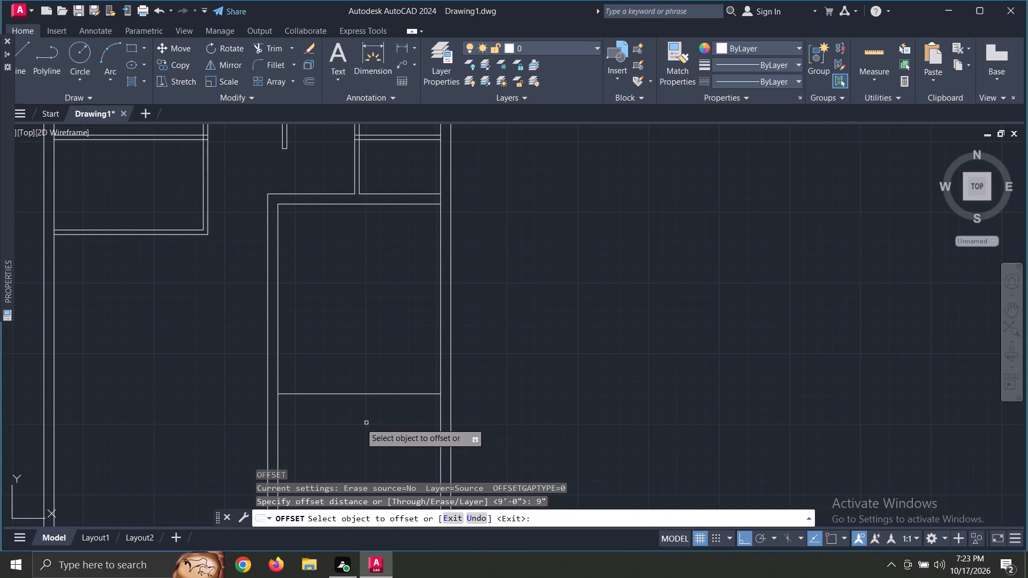
click(360, 395)
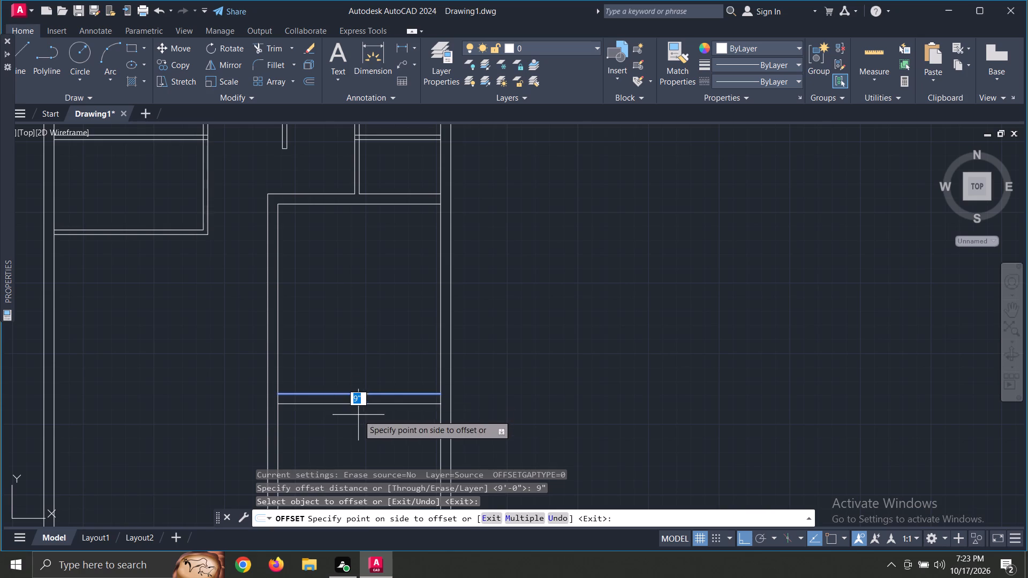
click(358, 416)
key(Escape)
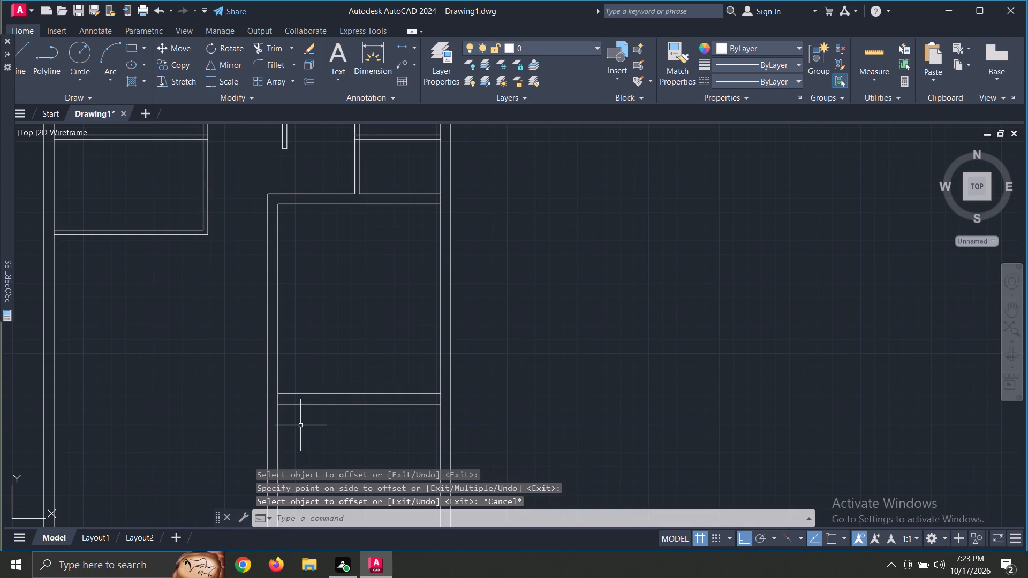
Extend both lines of the room's bottom 9" wall left to the outer line of its left wall.
key(e)
key(x)
key(space)
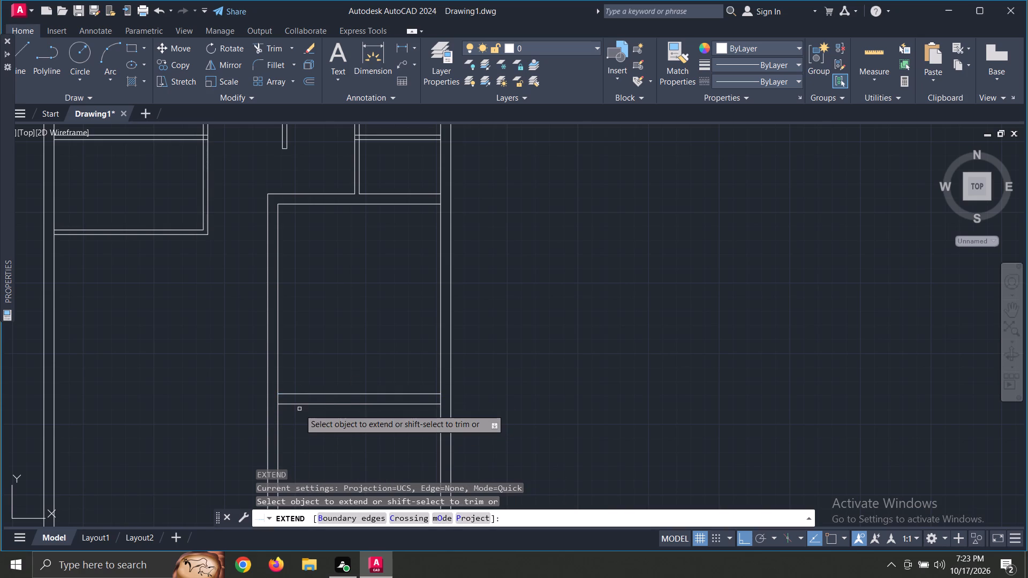
click(298, 394)
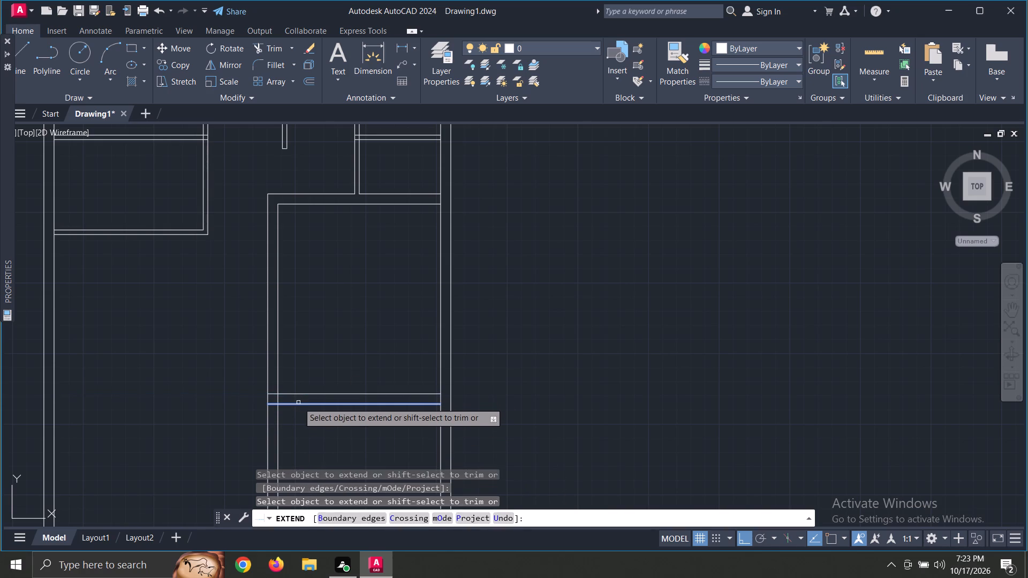
click(298, 405)
key(Escape)
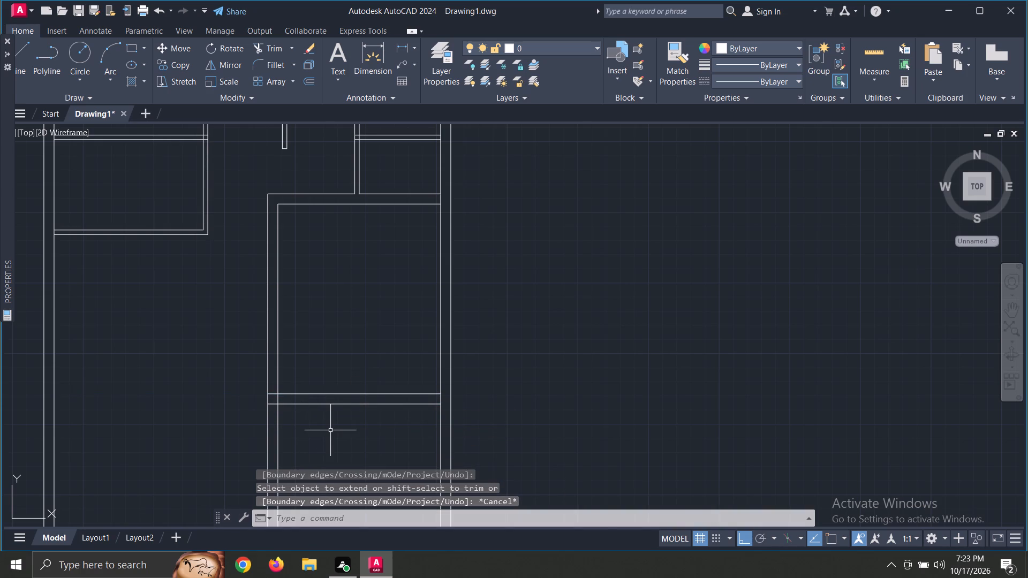
Trim the two vertical lines of the room's left wall below its bottom 9" wall.
key(t)
key(r)
key(space)
key(space)
drag(307, 420, 244, 419)
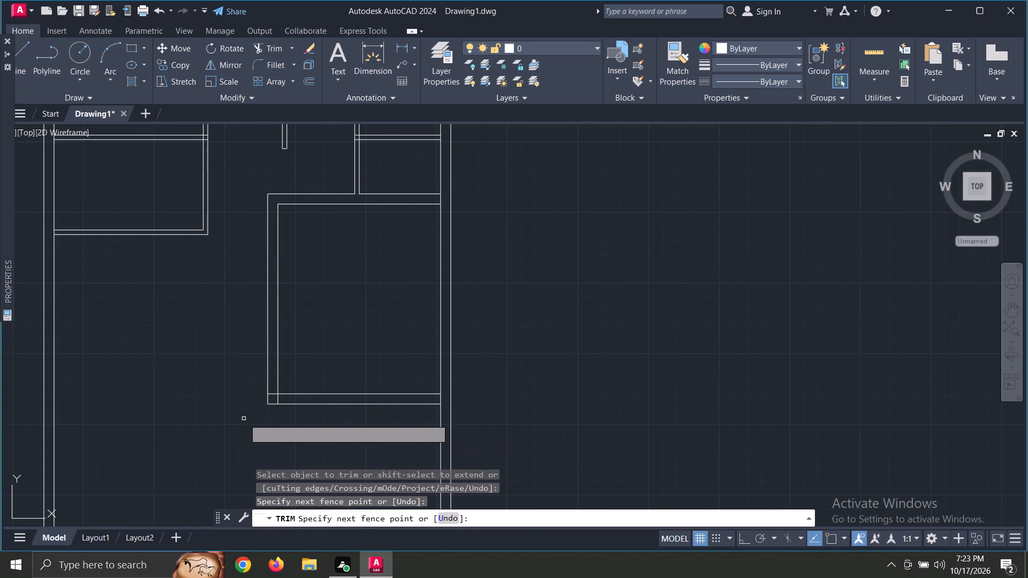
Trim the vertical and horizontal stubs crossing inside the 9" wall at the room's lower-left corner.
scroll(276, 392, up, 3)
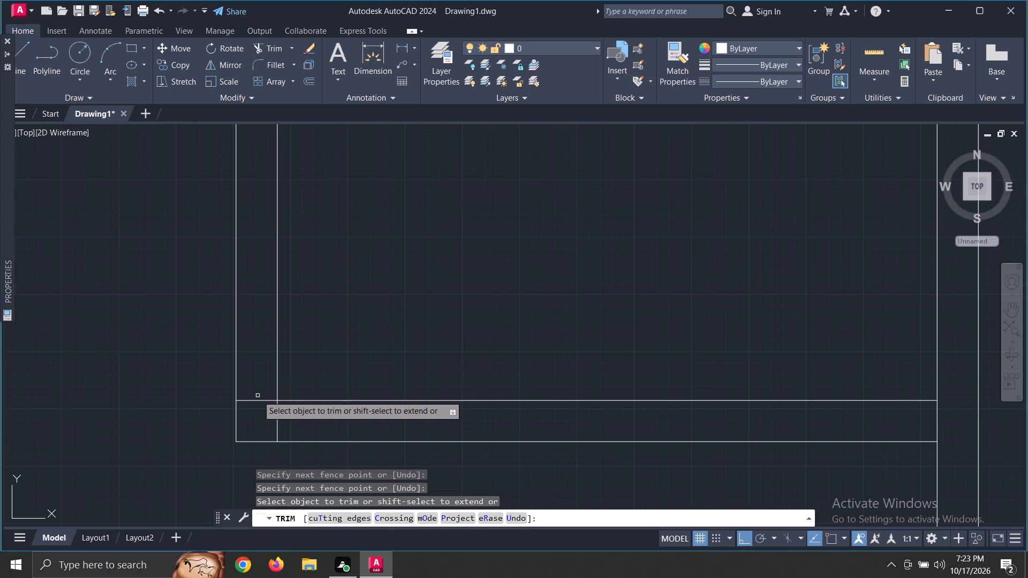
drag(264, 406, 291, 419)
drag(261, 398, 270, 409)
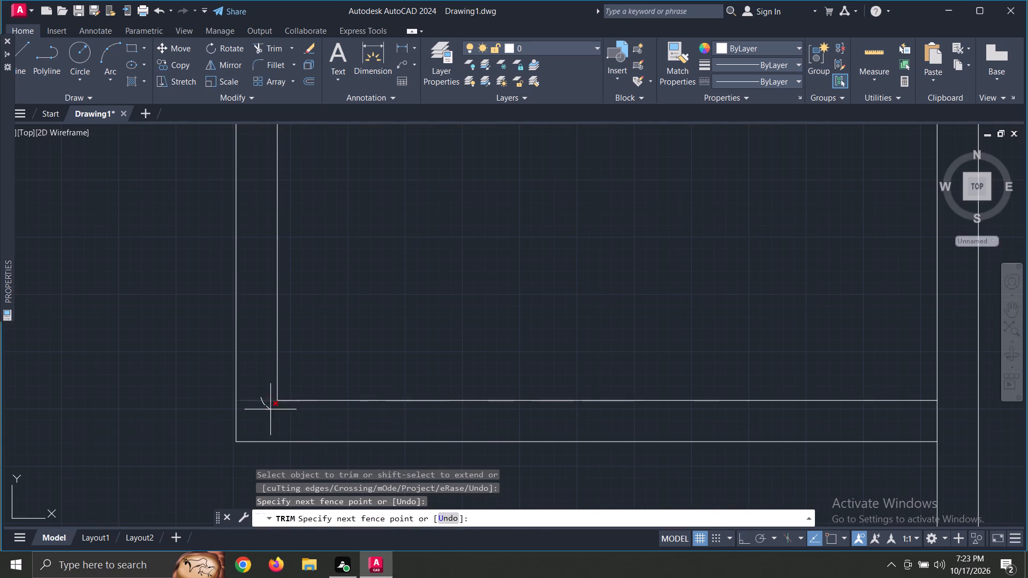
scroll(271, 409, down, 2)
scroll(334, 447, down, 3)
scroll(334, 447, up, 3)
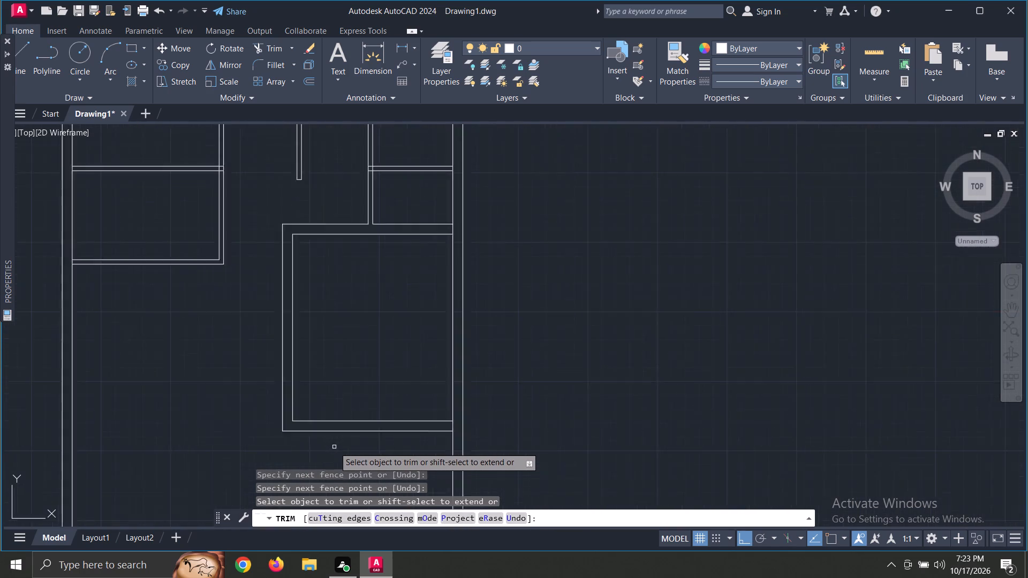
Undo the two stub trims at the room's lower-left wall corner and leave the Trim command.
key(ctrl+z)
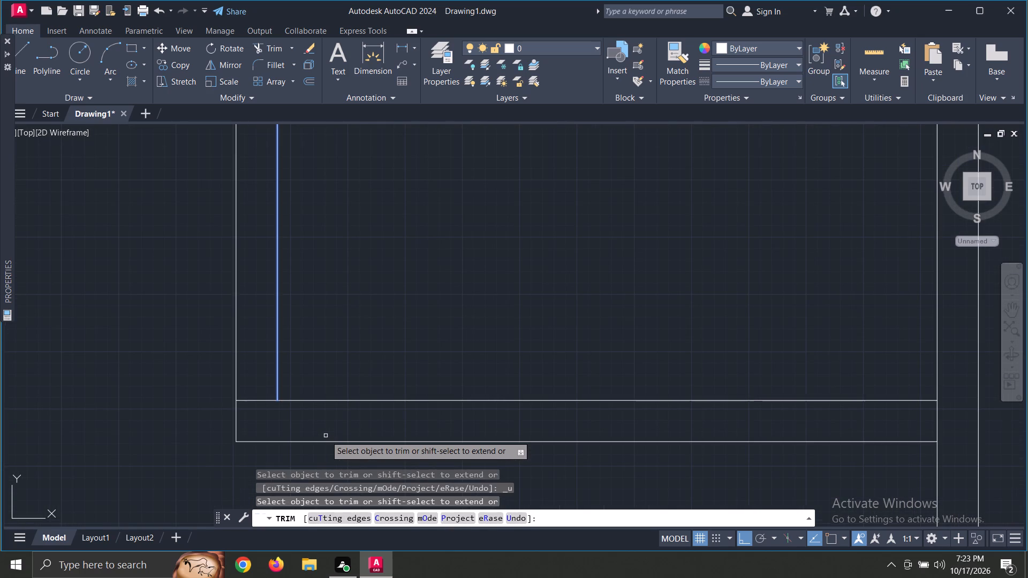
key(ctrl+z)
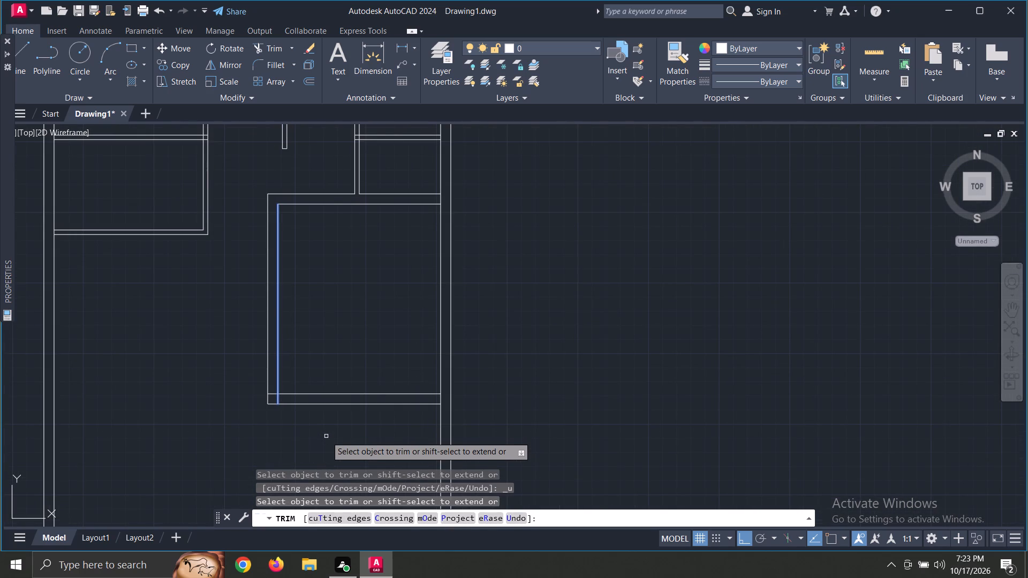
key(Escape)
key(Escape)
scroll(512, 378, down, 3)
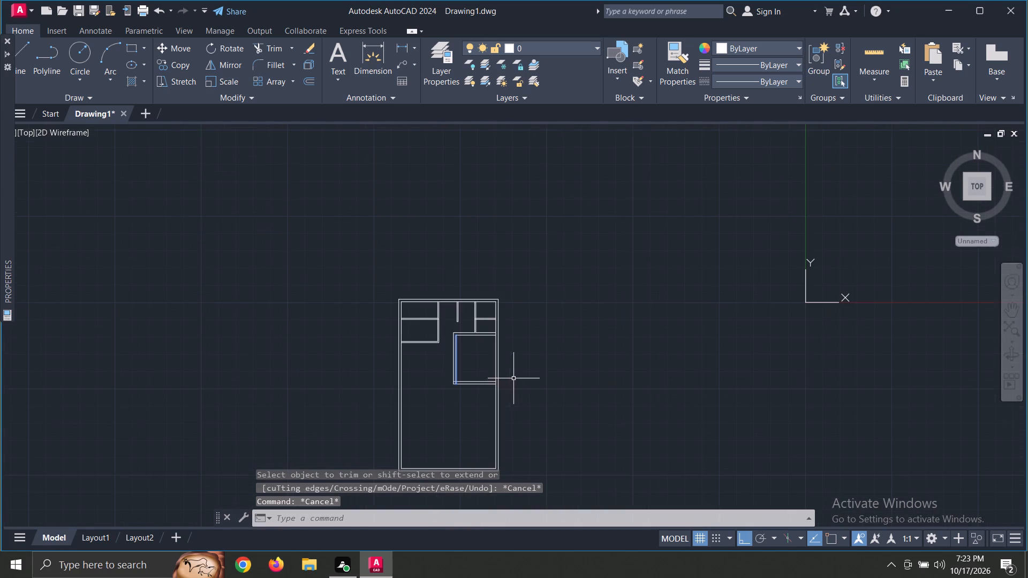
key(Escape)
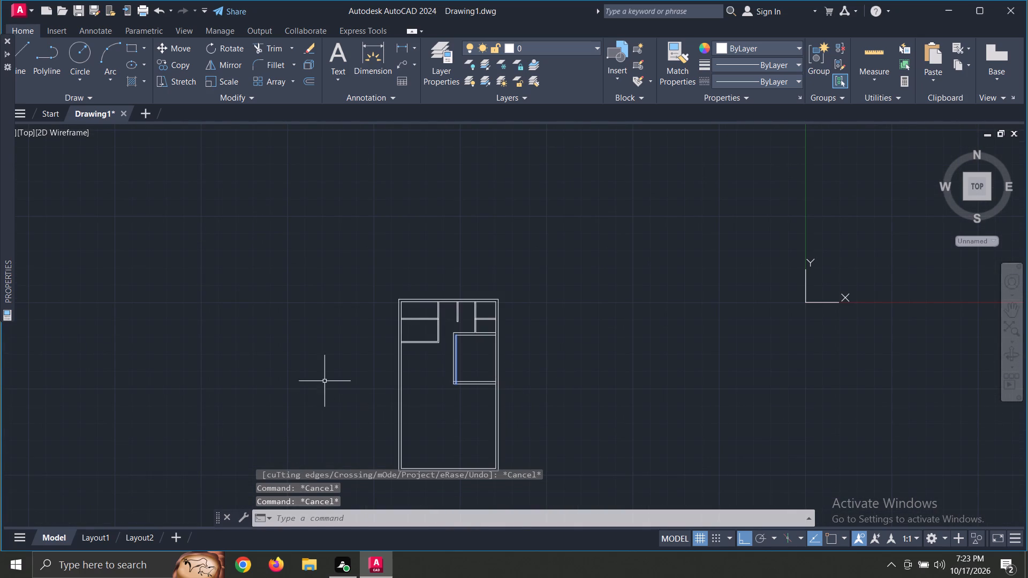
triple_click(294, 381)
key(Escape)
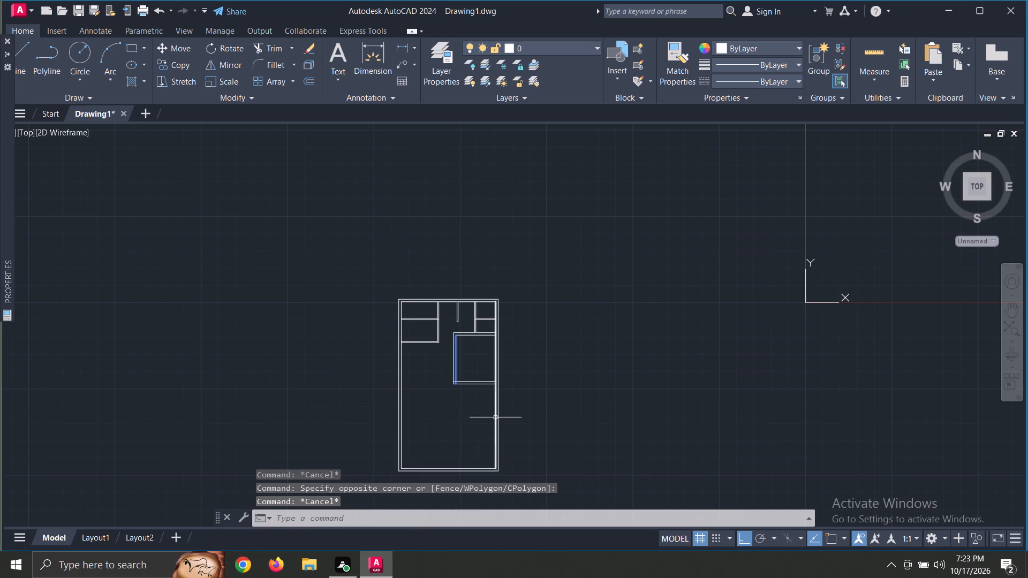
Offset the inner line of the right-hand outer wall 7' to the left.
key(o)
key(space)
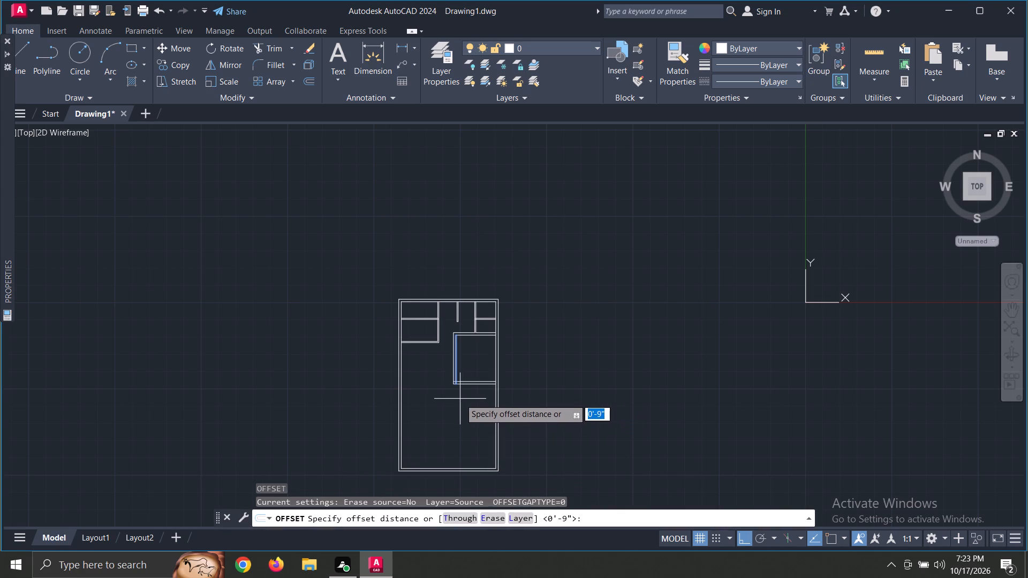
scroll(460, 398, up, 4)
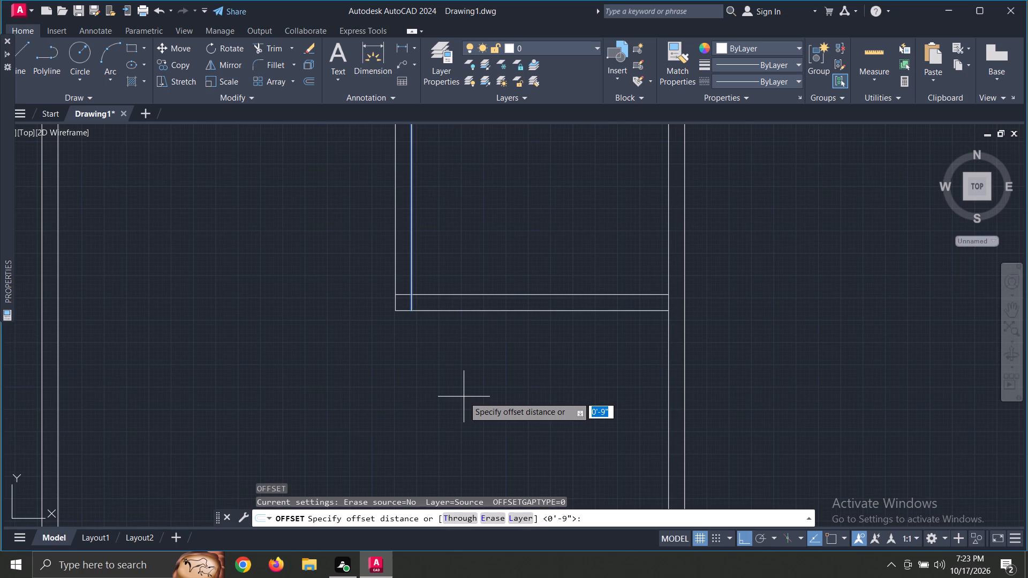
key(7)
key(apostrophe)
key(Return)
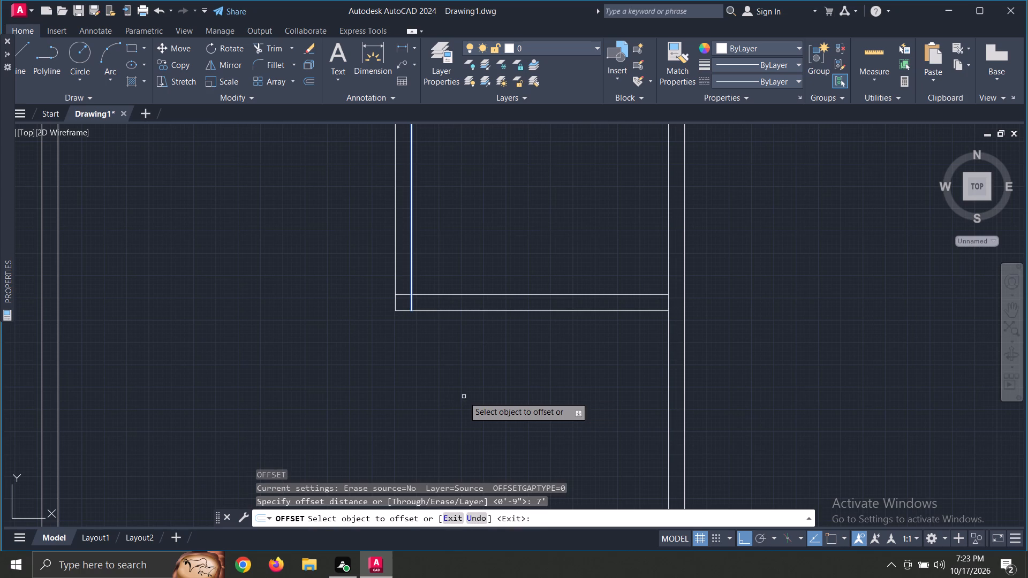
click(668, 383)
click(602, 397)
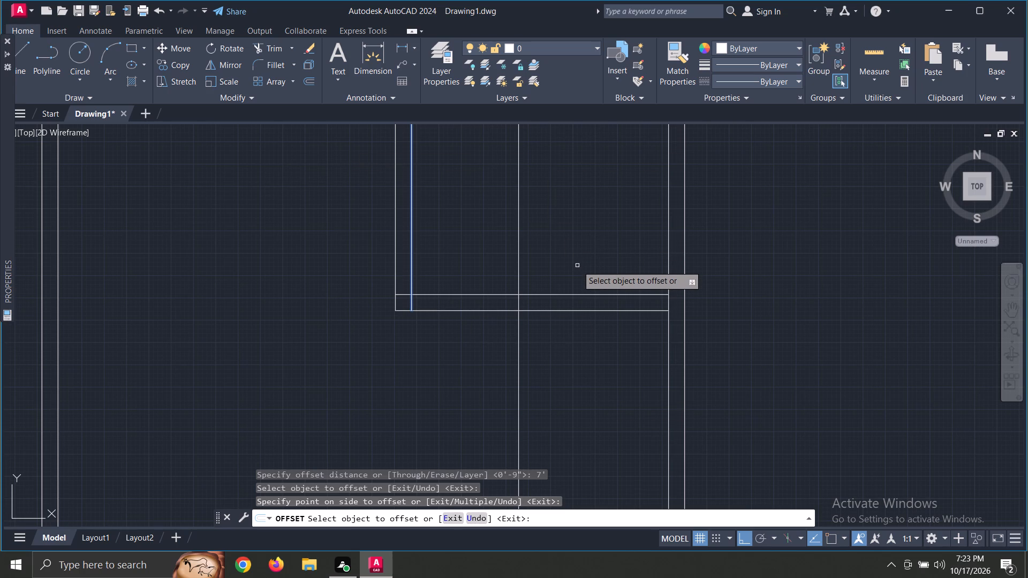
key(Escape)
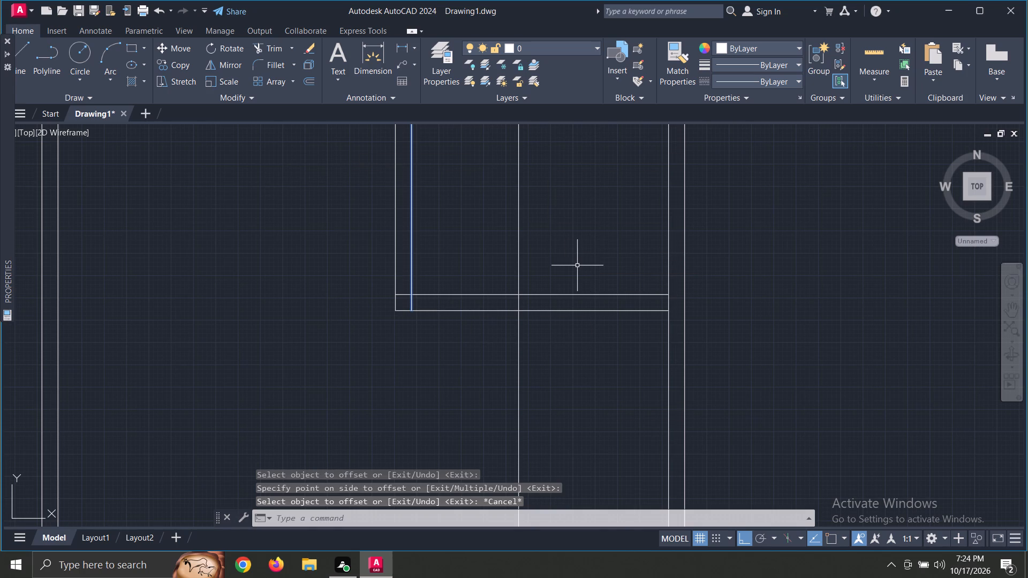
Offset the lower line of the room's bottom 9" wall 5' downward.
text(o 5')
key(Return)
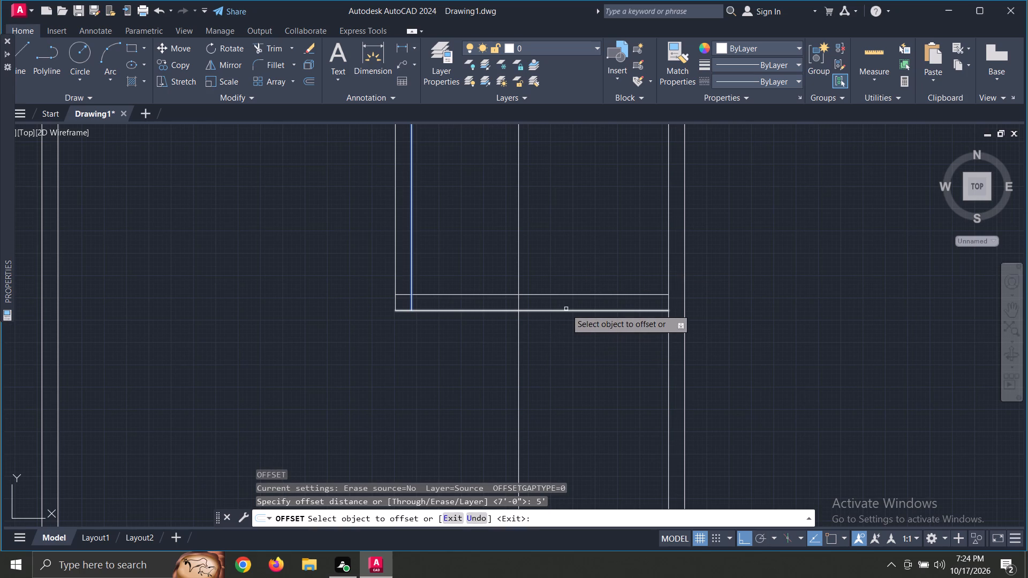
click(566, 309)
click(565, 376)
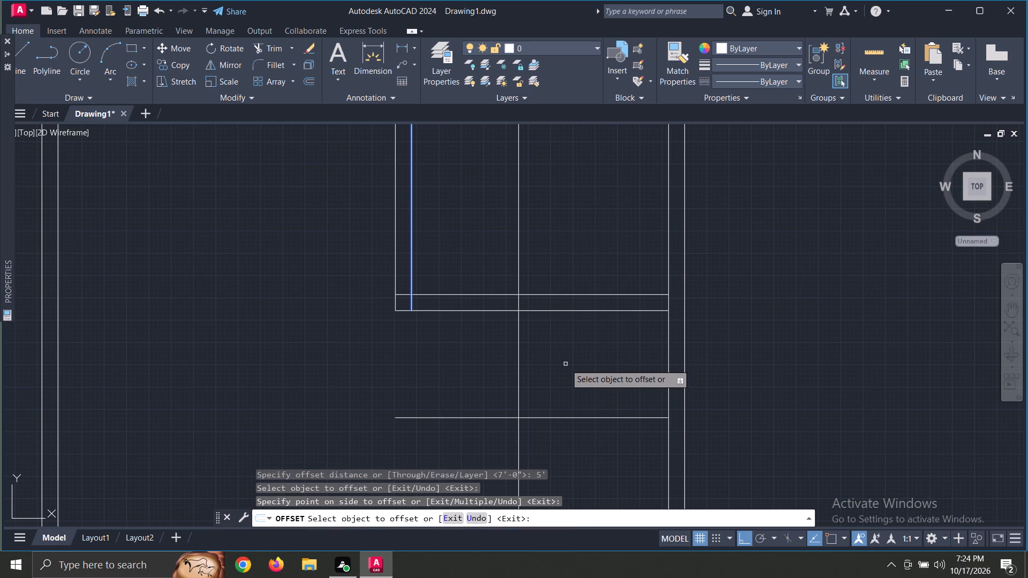
key(Escape)
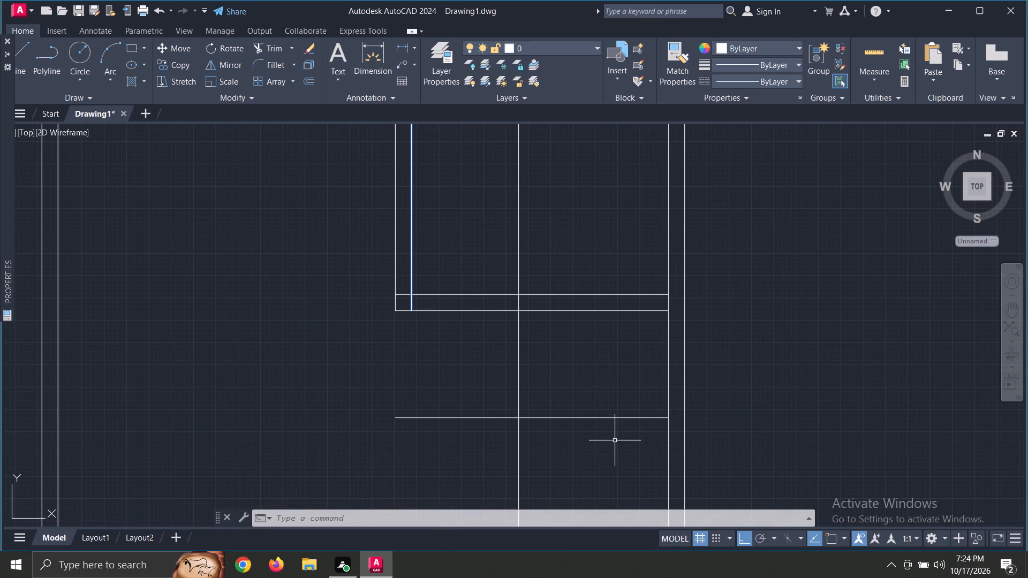
Offset the new horizontal 5' line 4" downward and the new vertical 7' line 4" to the left.
text(o)
key(space)
text(4")
key(Return)
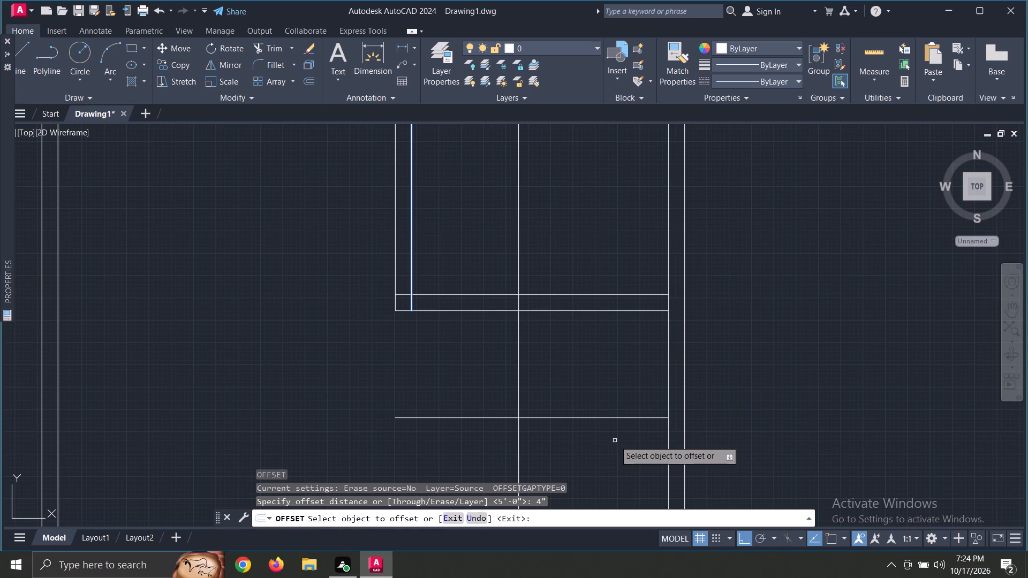
click(603, 417)
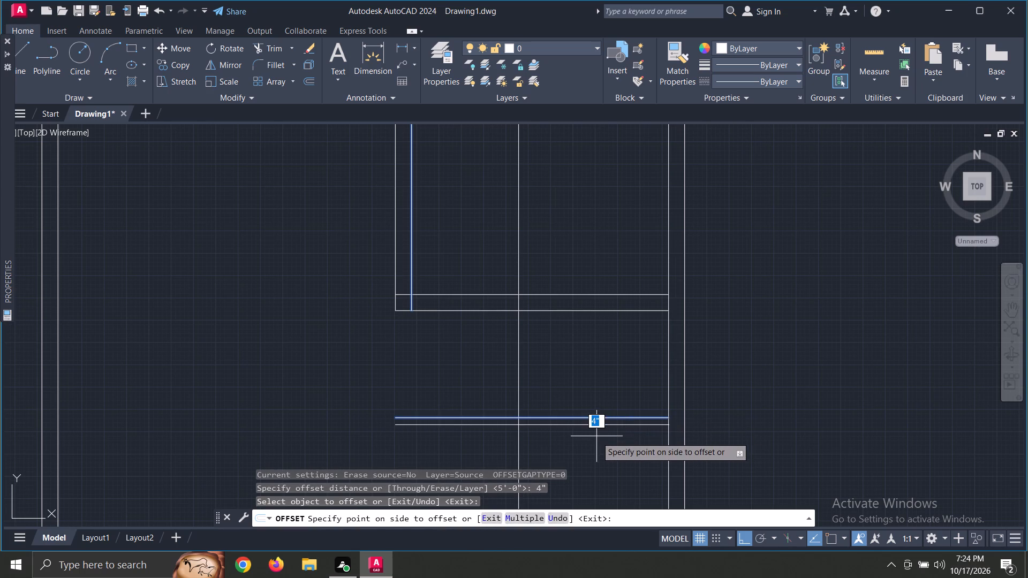
click(596, 438)
click(519, 381)
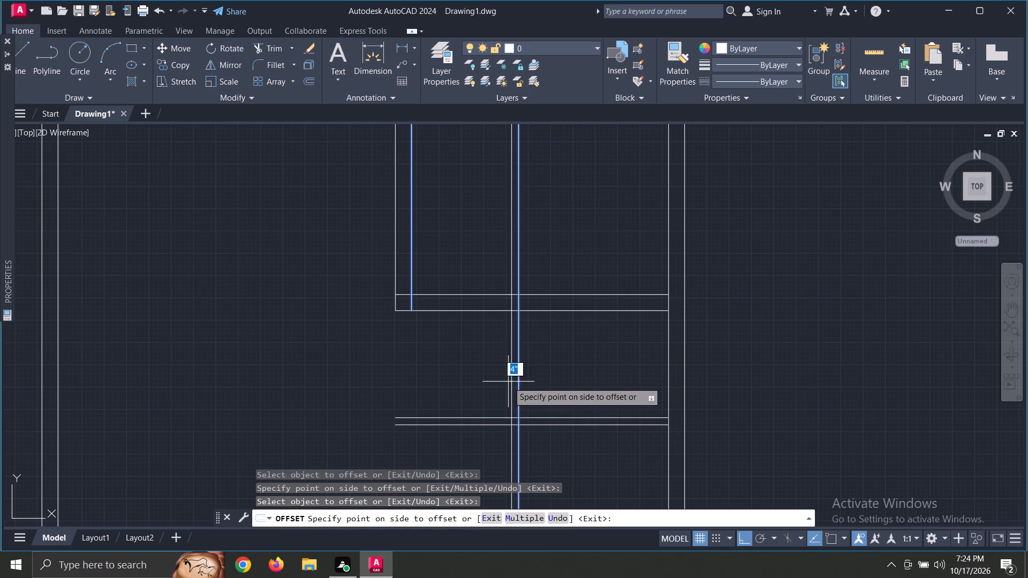
click(508, 382)
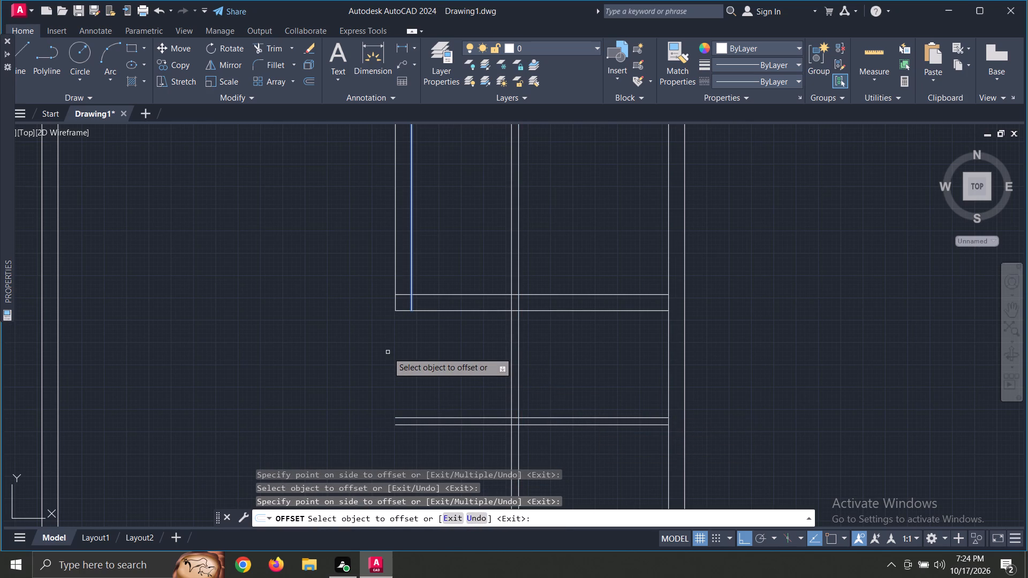
key(Escape)
Trim the 4" wall lines where they overrun left of and below their corner, and above and through the room's bottom 9" wall.
text(tr)
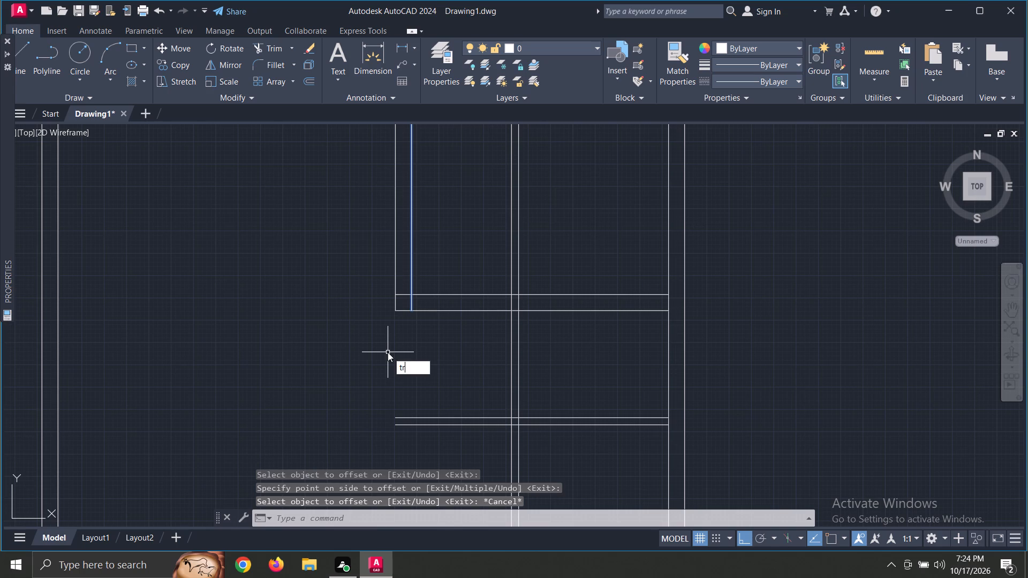
key(space)
key(space)
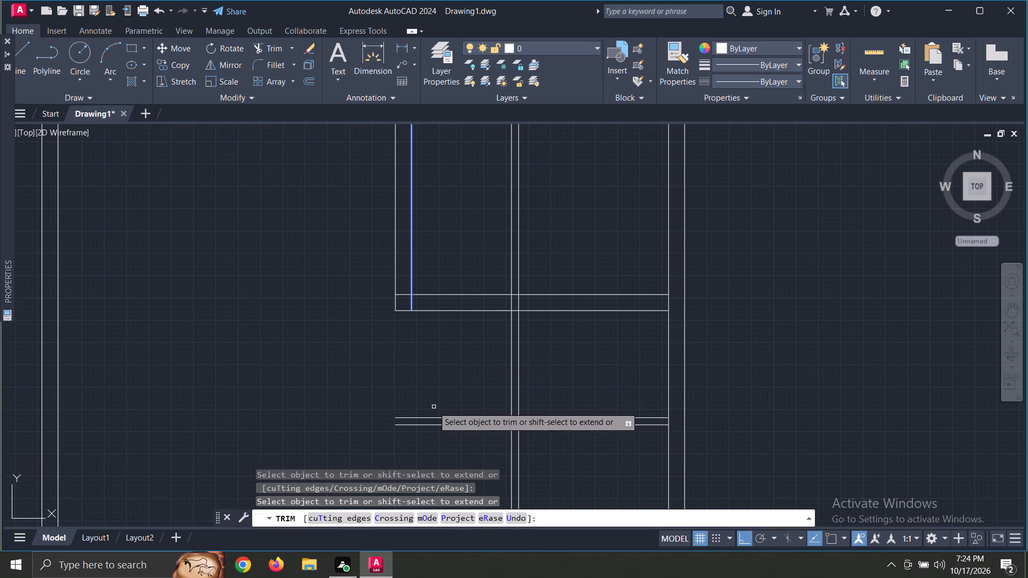
drag(433, 407, 441, 457)
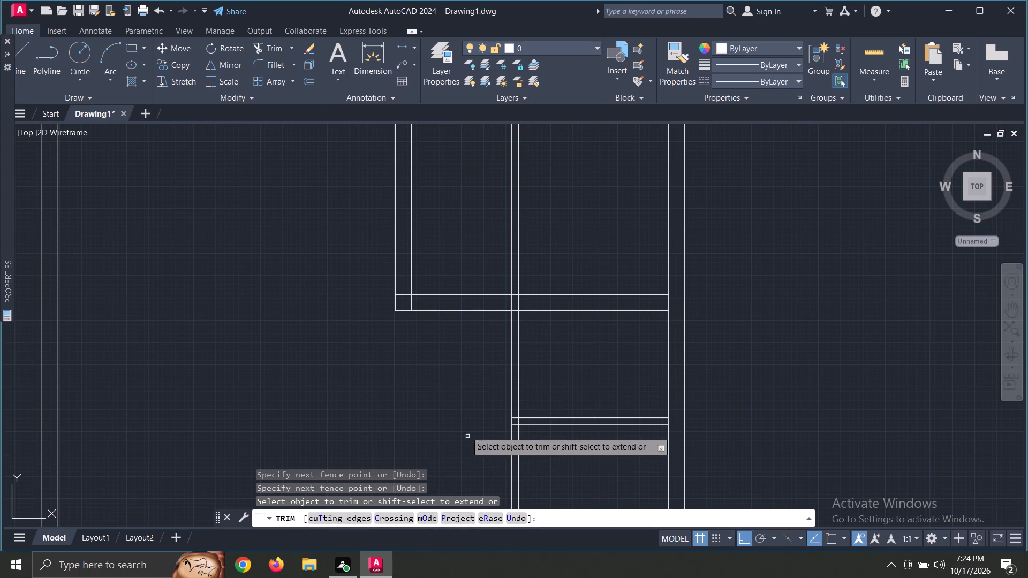
drag(476, 463, 548, 461)
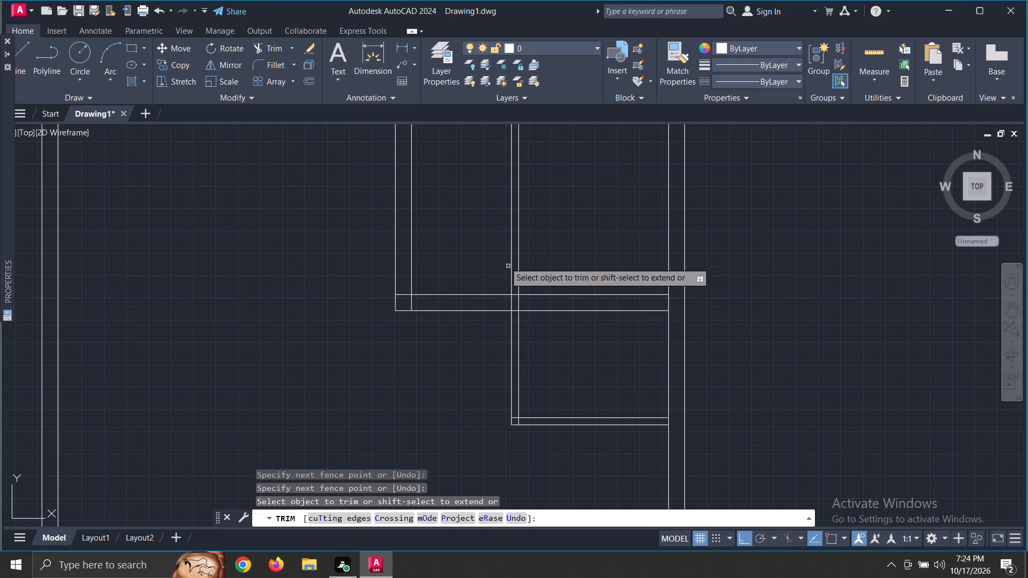
drag(488, 250, 573, 244)
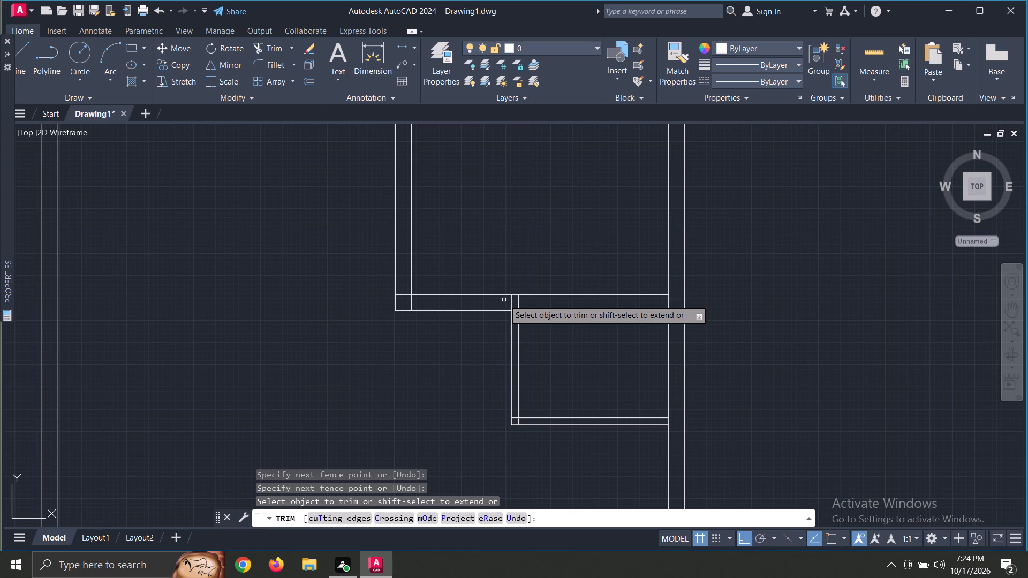
drag(503, 300, 538, 304)
scroll(608, 272, down, 2)
scroll(599, 315, up, 2)
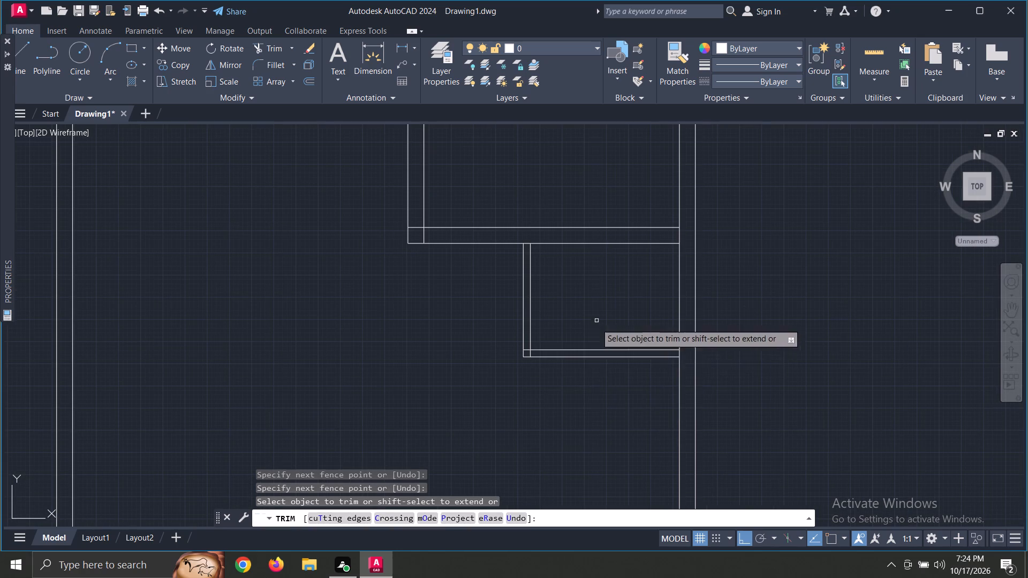
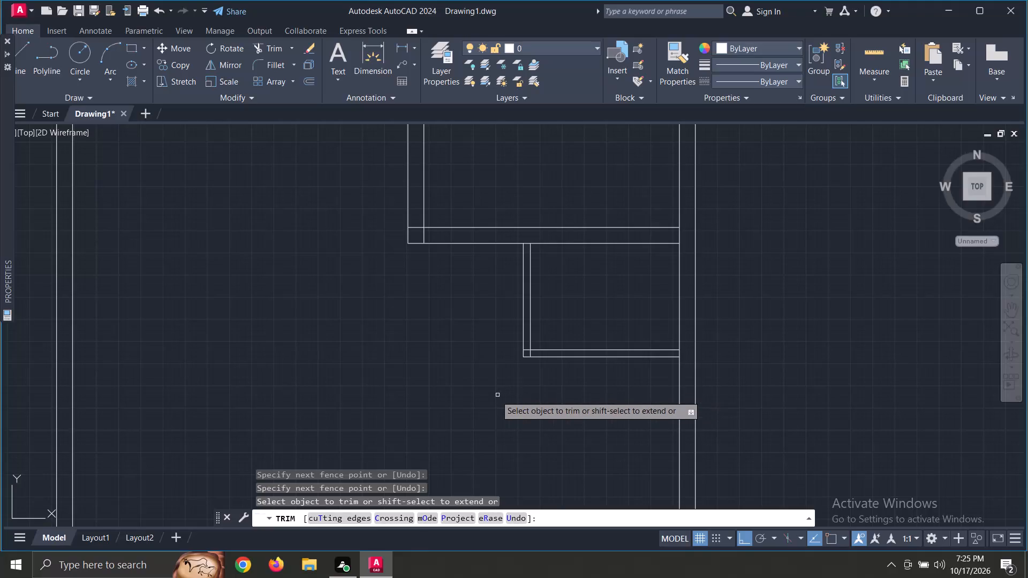
Offset the inner line of the right-hand outer wall 12' to the left, below the 12' by 14' room.
key(Escape)
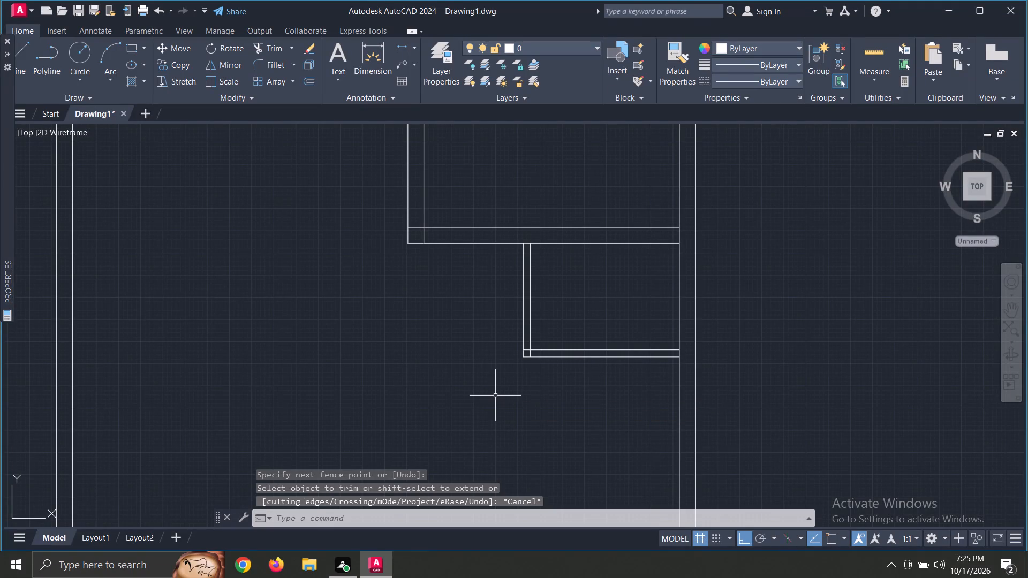
text(o)
key(space)
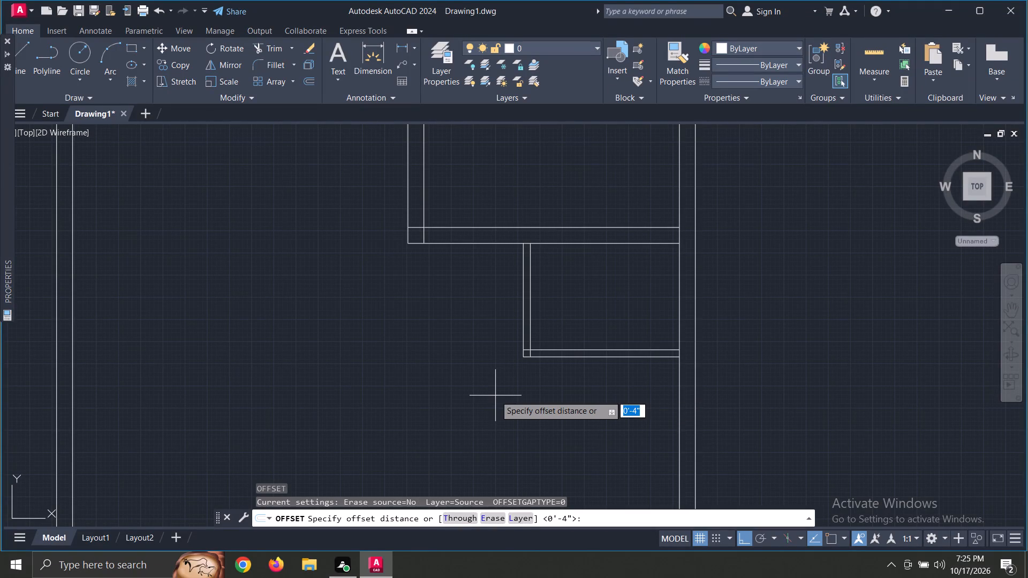
text(12')
key(Return)
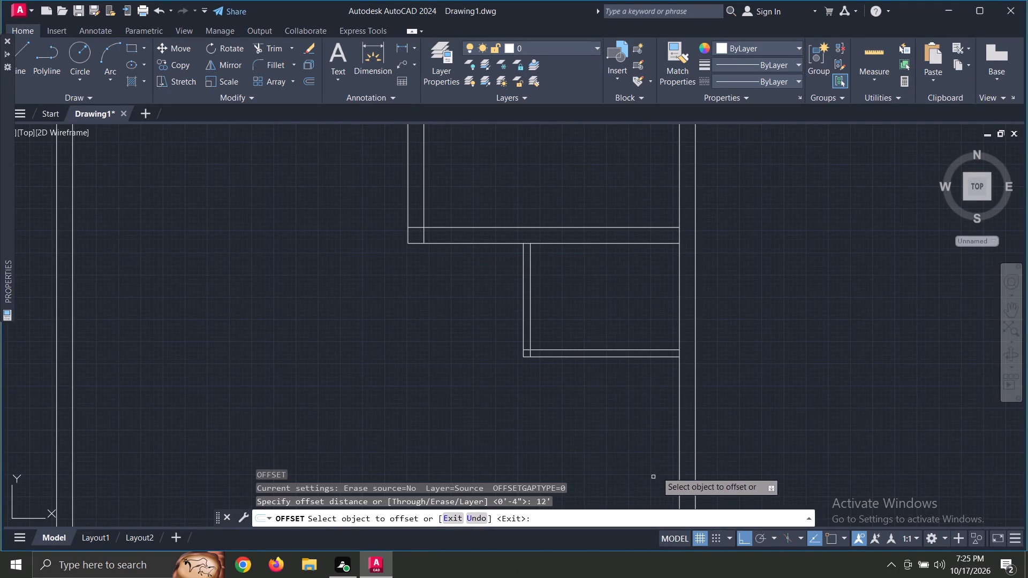
click(678, 438)
click(622, 427)
scroll(530, 382, down, 1)
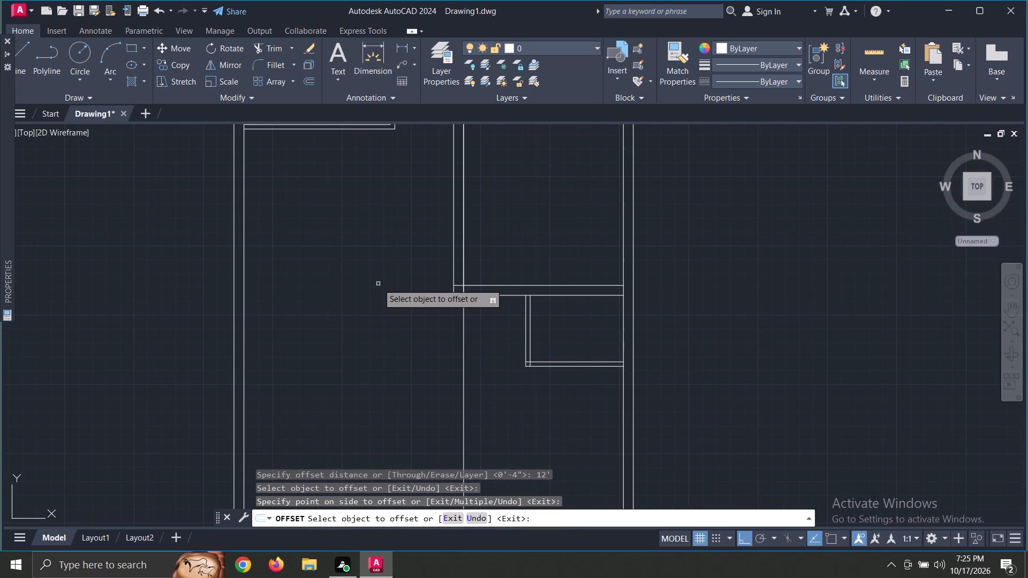
key(Escape)
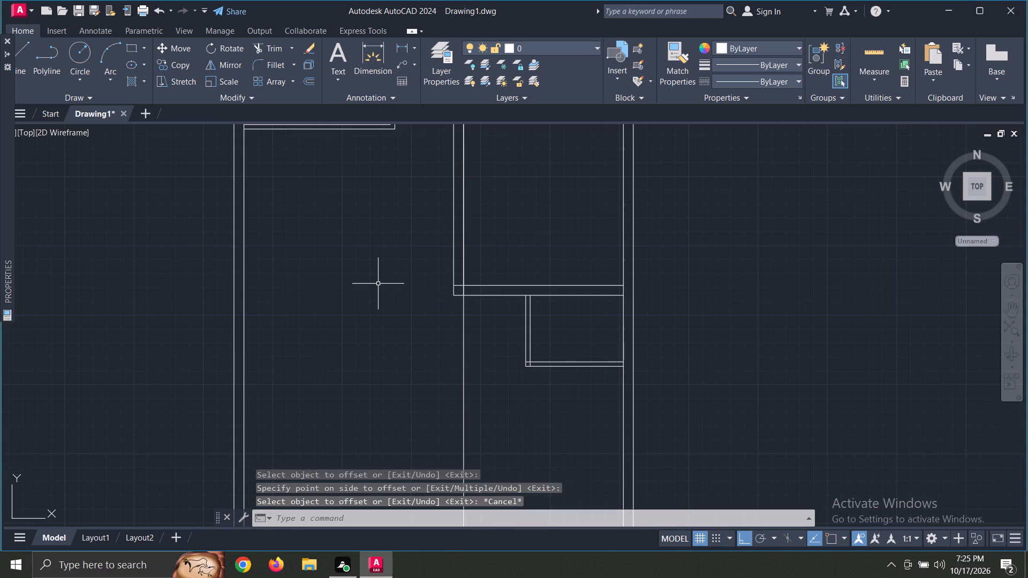
Offset the new vertical 12' line 9" to the left.
text(o)
key(space)
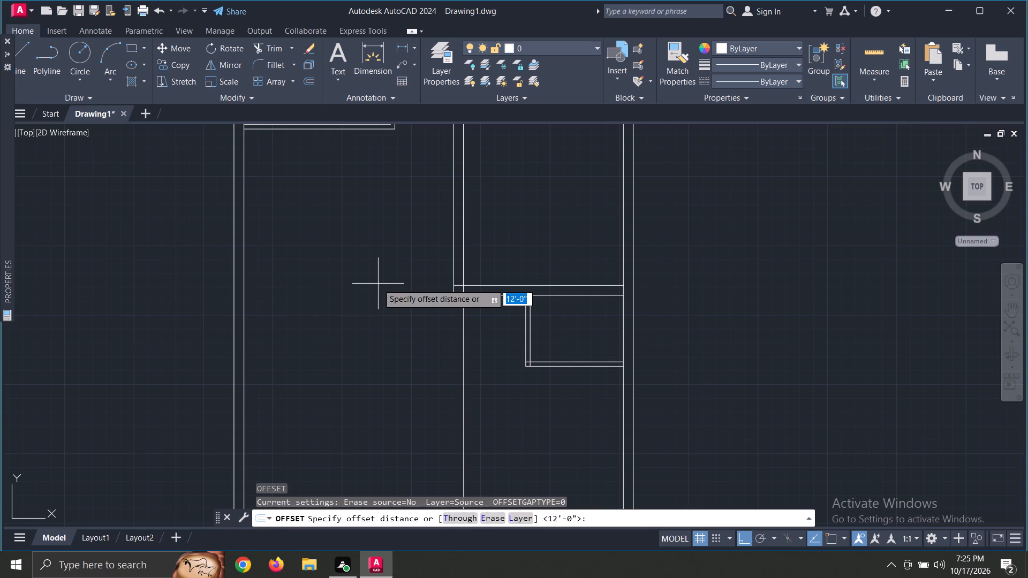
text(9")
key(Return)
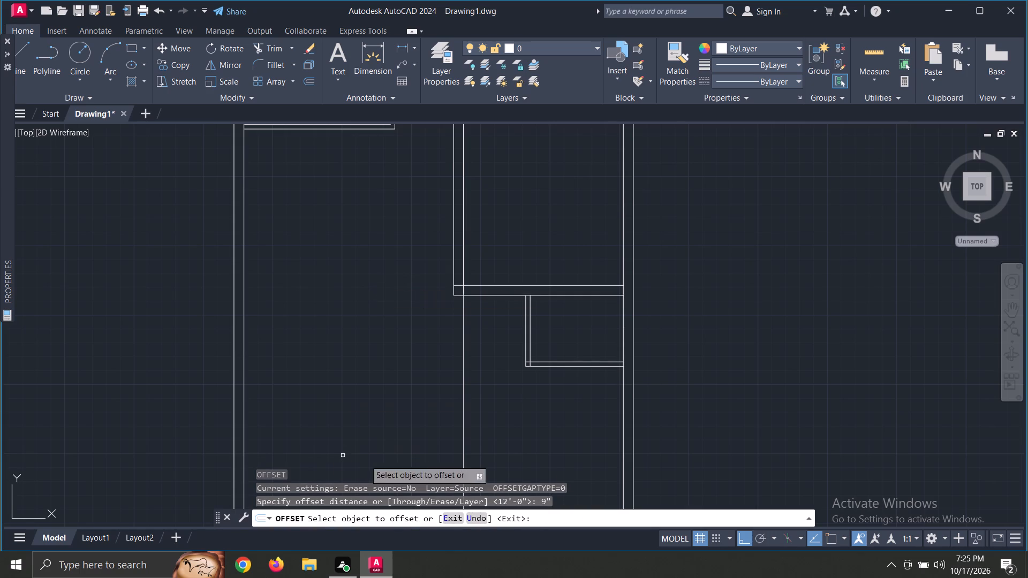
click(463, 440)
click(421, 442)
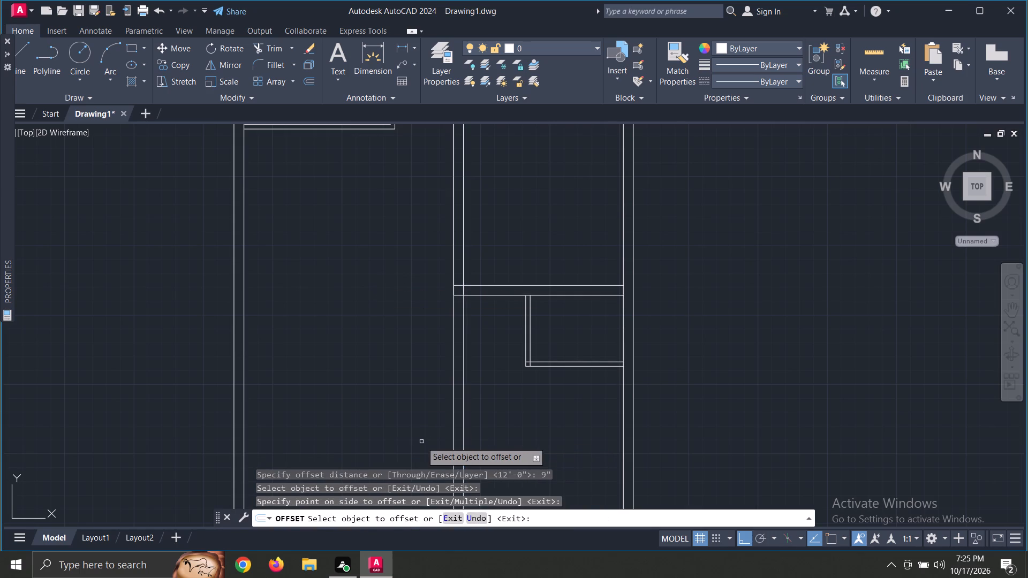
key(Escape)
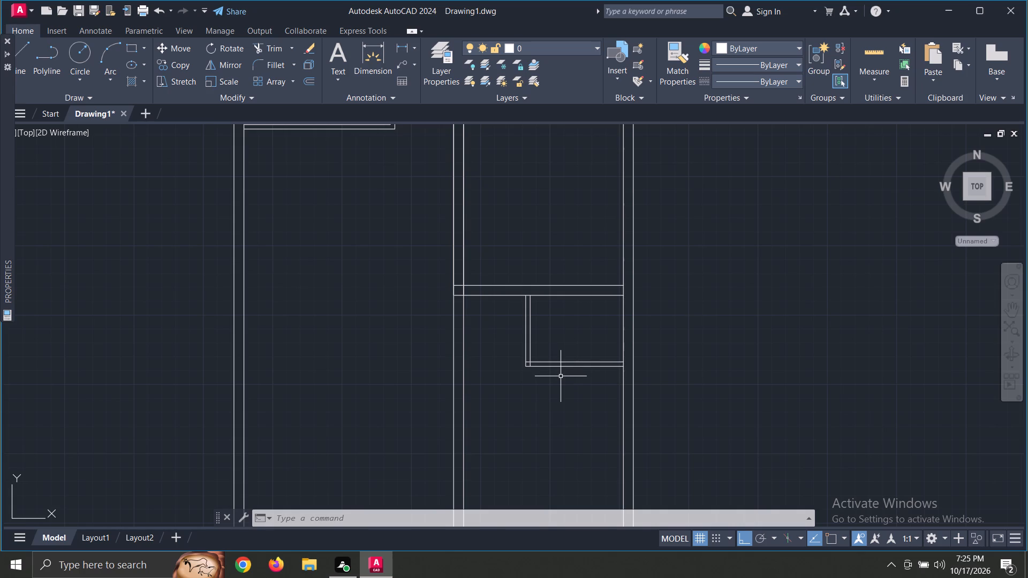
Offset the lower line of the 7' by 5' room's bottom wall 10' downward.
key(o)
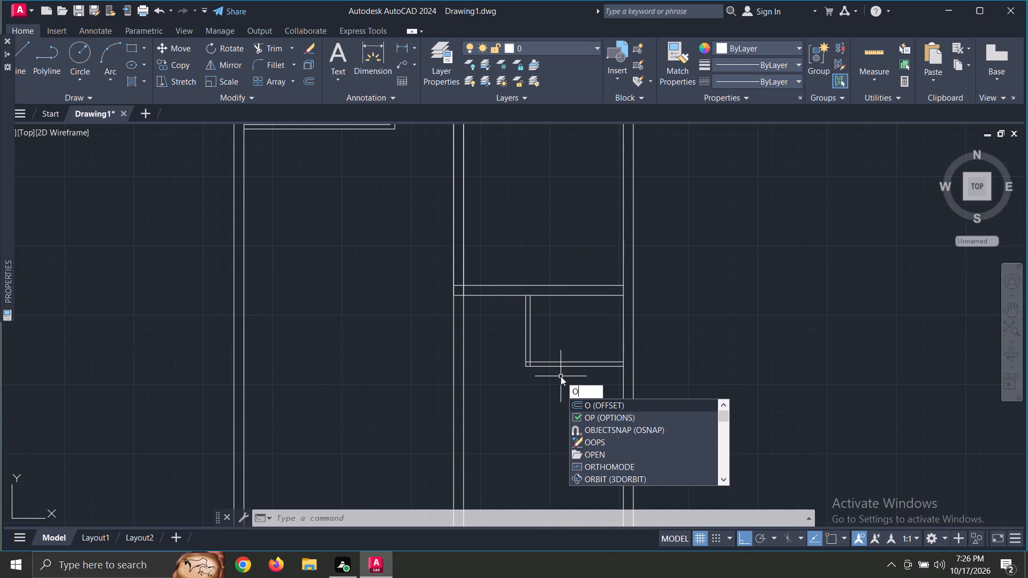
key(space)
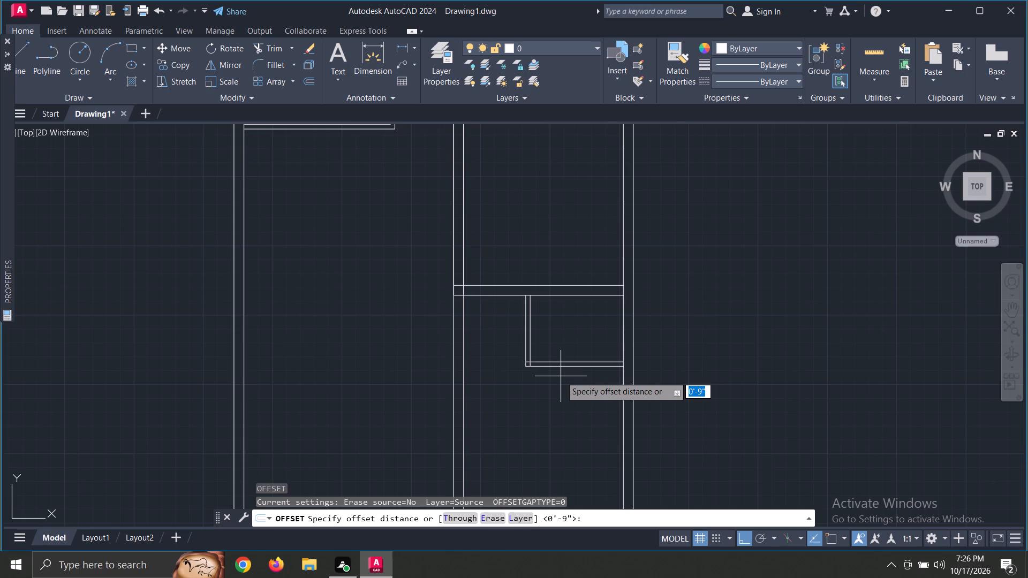
text(10')
key(Return)
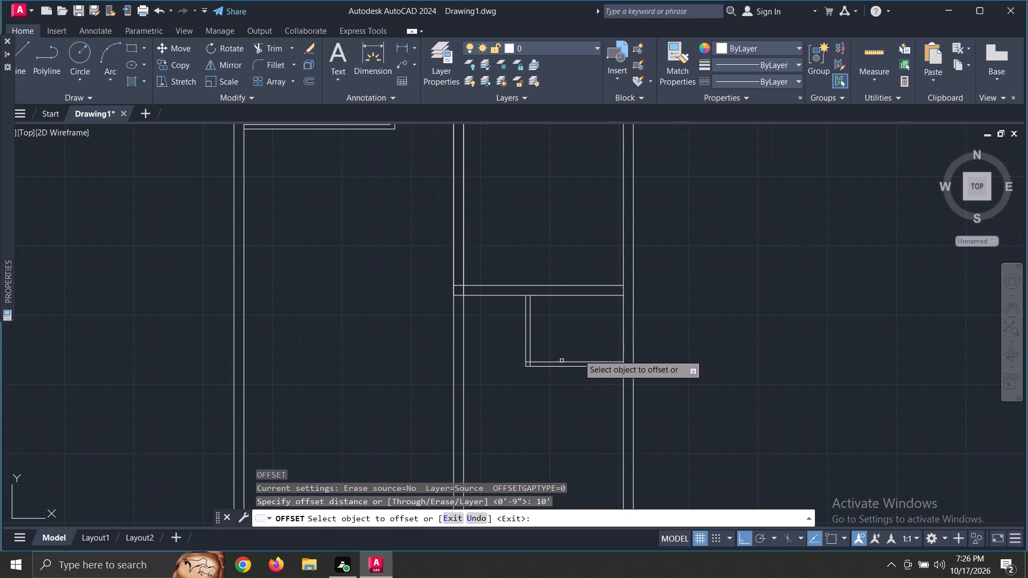
click(591, 367)
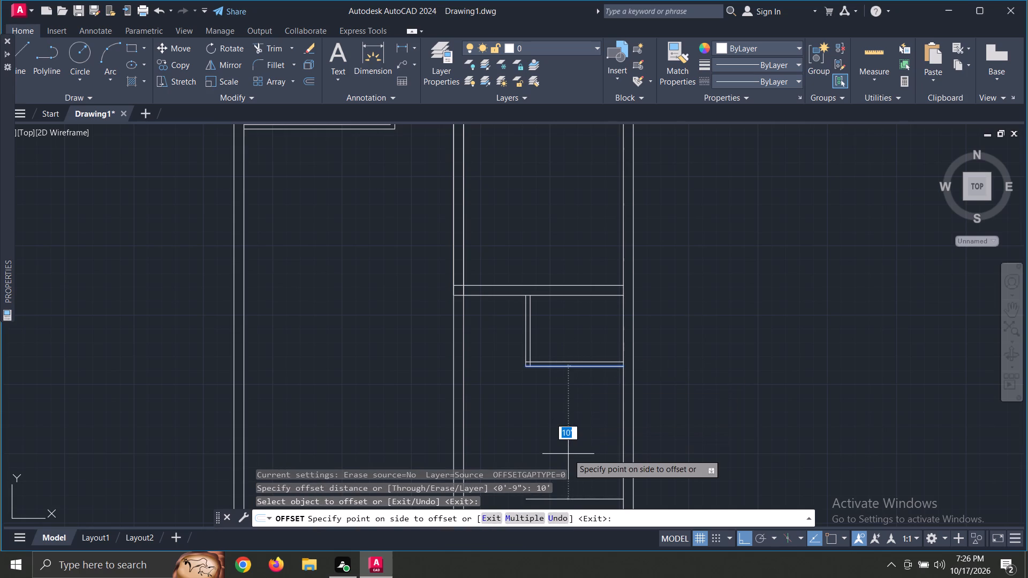
click(568, 454)
scroll(581, 447, down, 3)
middle_drag(577, 462, 579, 403)
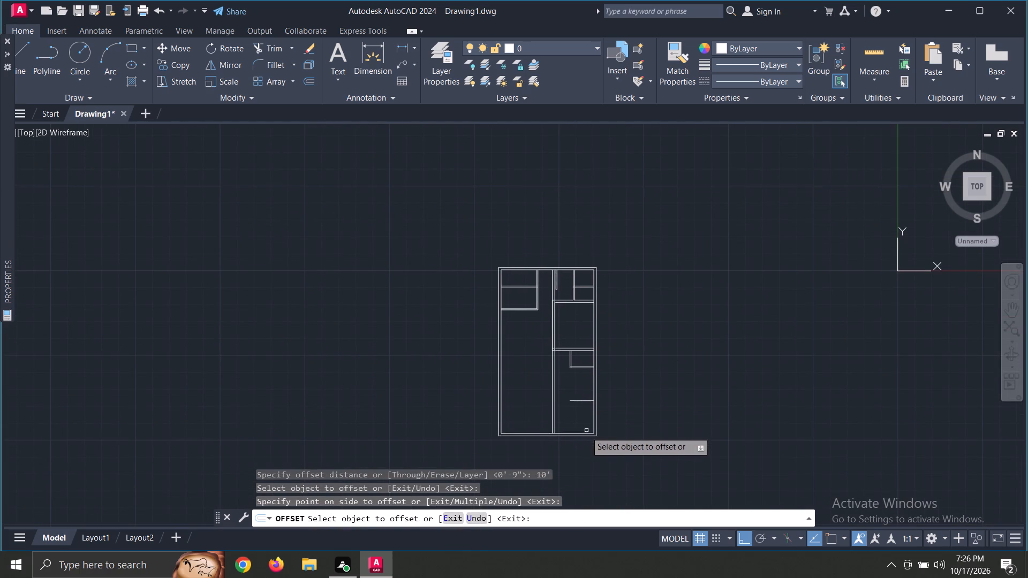
scroll(568, 395, up, 4)
middle_drag(609, 435, 604, 326)
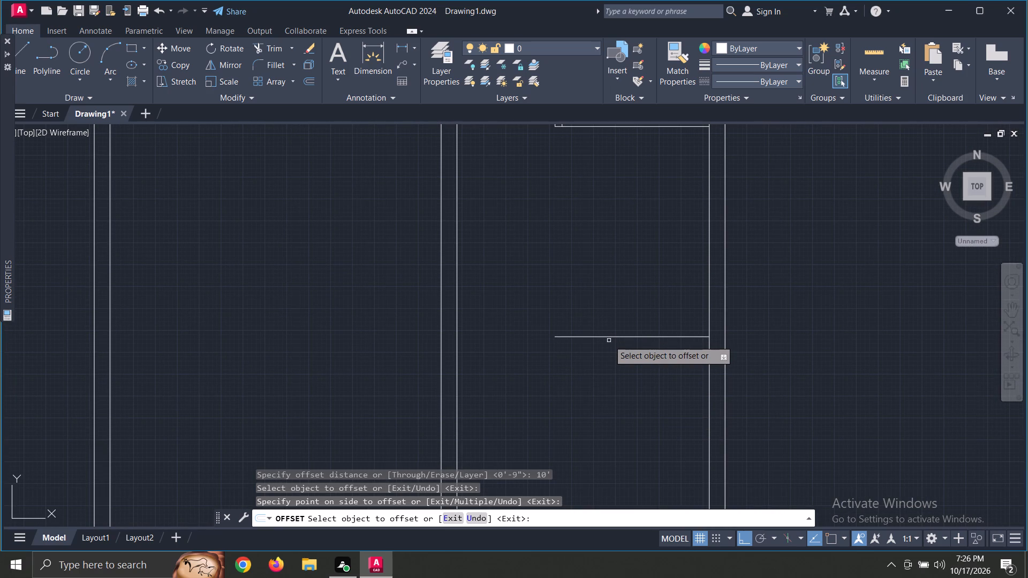
key(Escape)
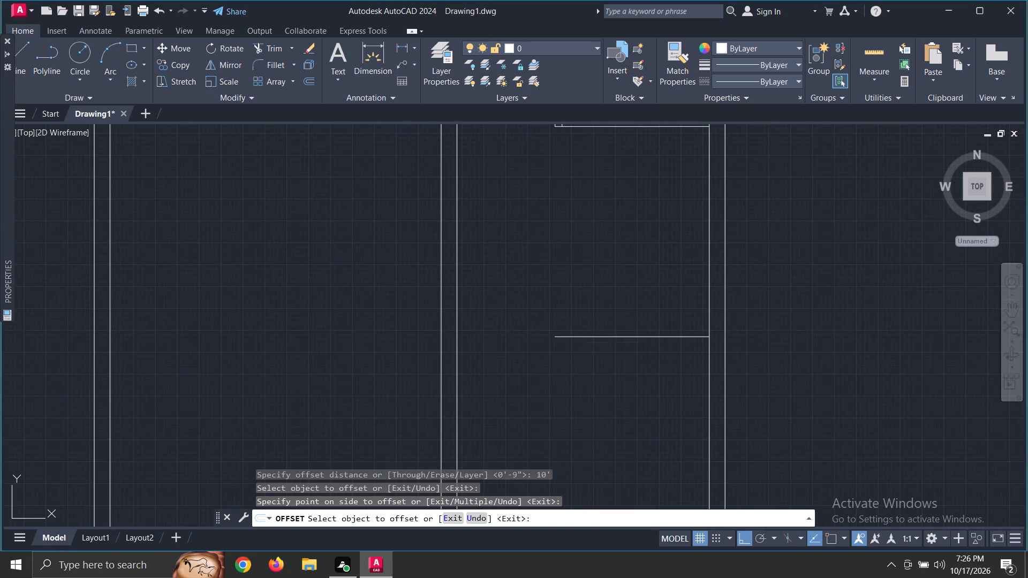
Offset the new horizontal 10' line 9" downward.
text(o)
key(space)
text(9")
key(Return)
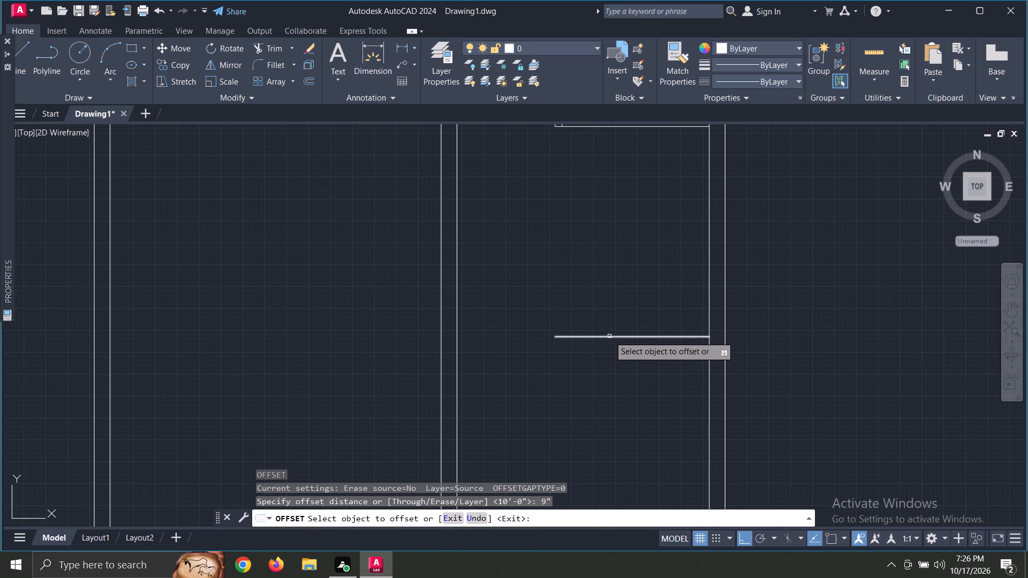
click(610, 337)
click(607, 385)
key(Escape)
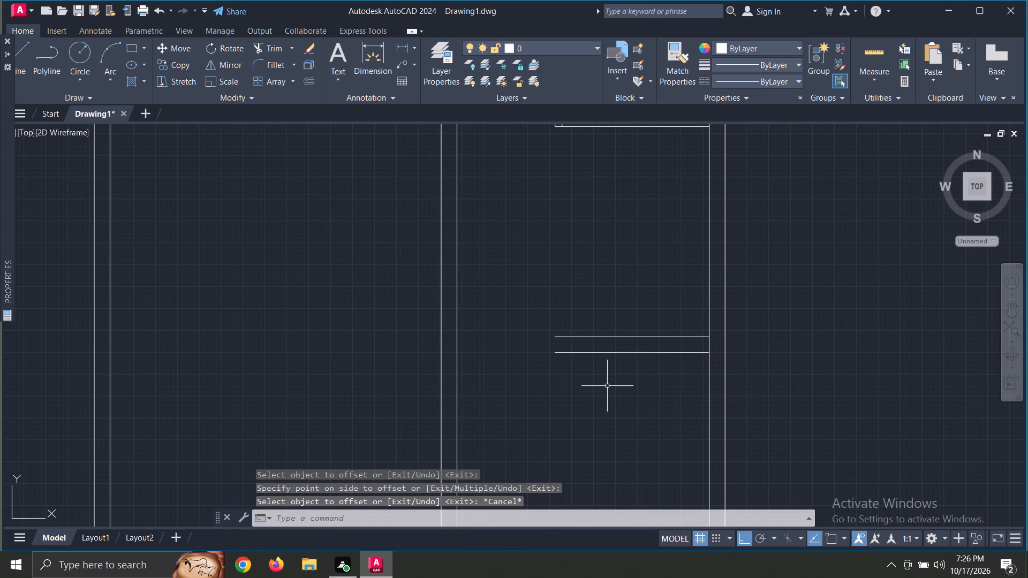
Extend both horizontal 9" wall lines leftward to the far line of the vertical 9" wall.
text(ex)
key(space)
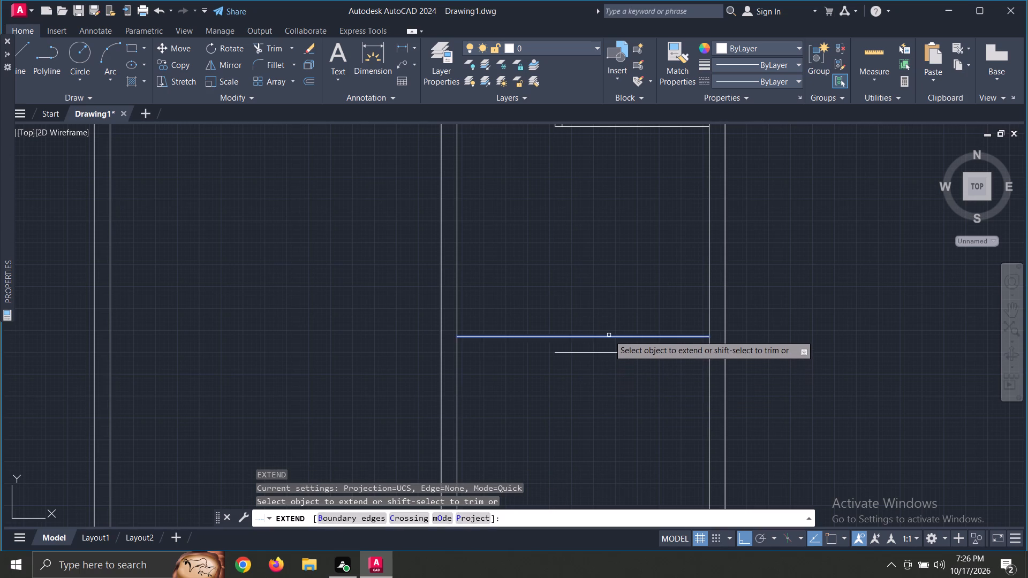
click(609, 335)
click(604, 352)
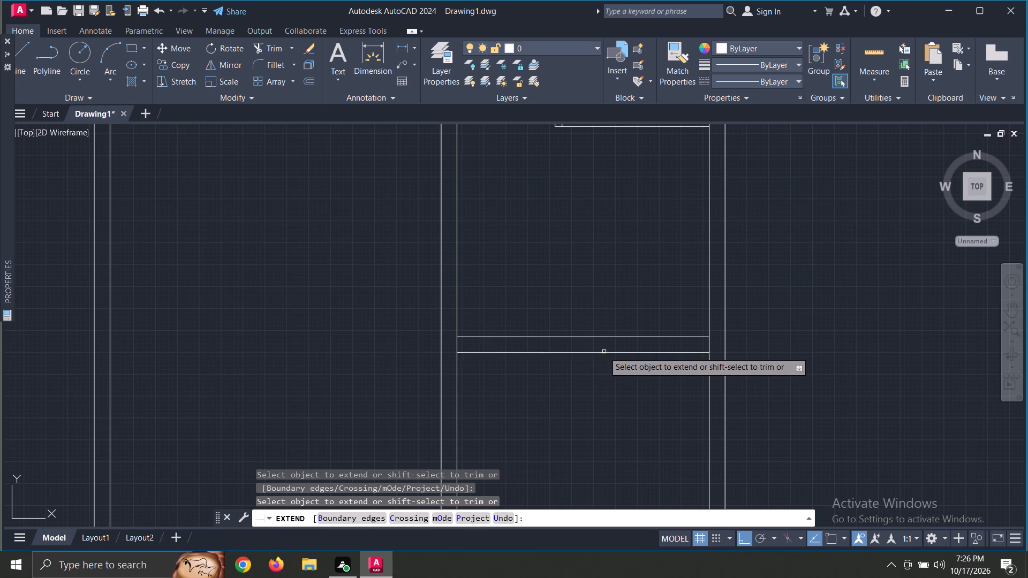
click(495, 337)
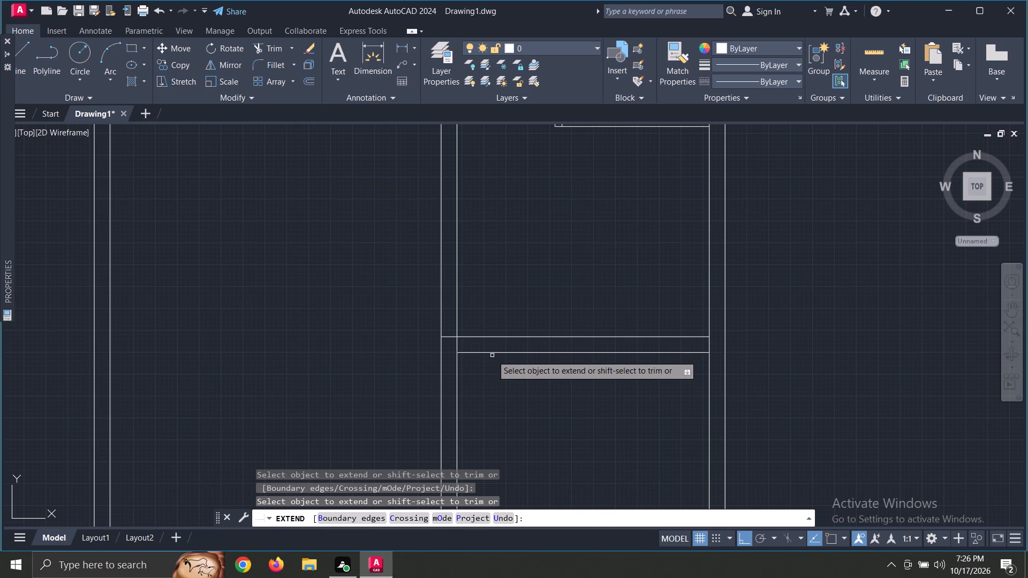
click(493, 352)
scroll(565, 263, down, 2)
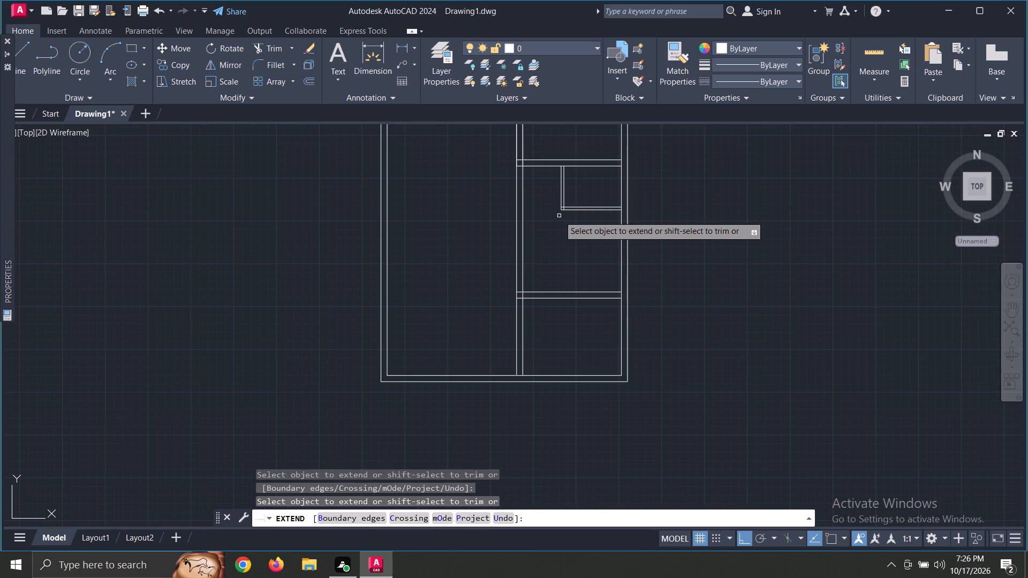
Extend both lines of the 7' by 5' room's bottom 4" wall leftward to the far line of the vertical 9" wall.
scroll(559, 216, up, 2)
click(571, 193)
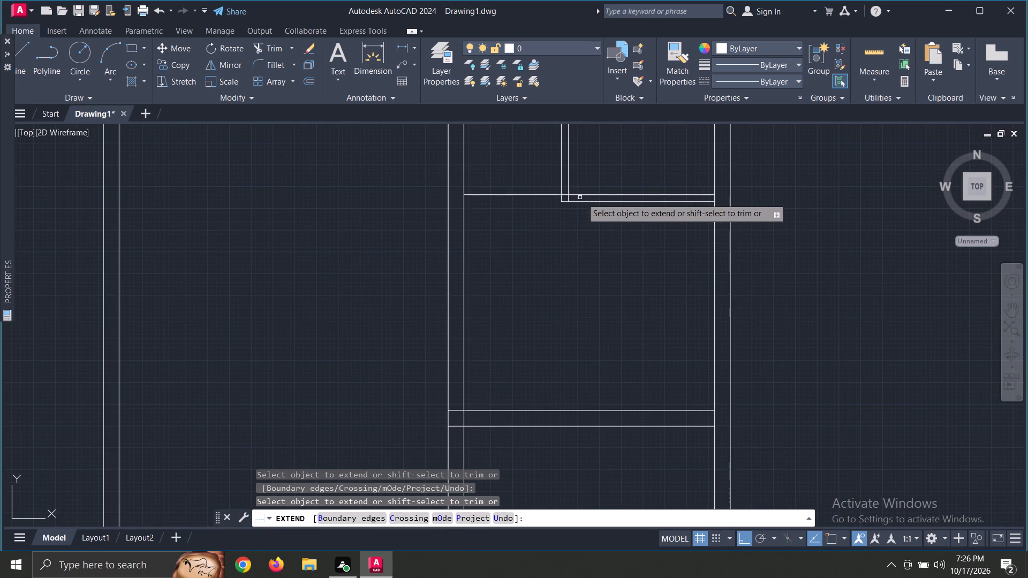
click(589, 204)
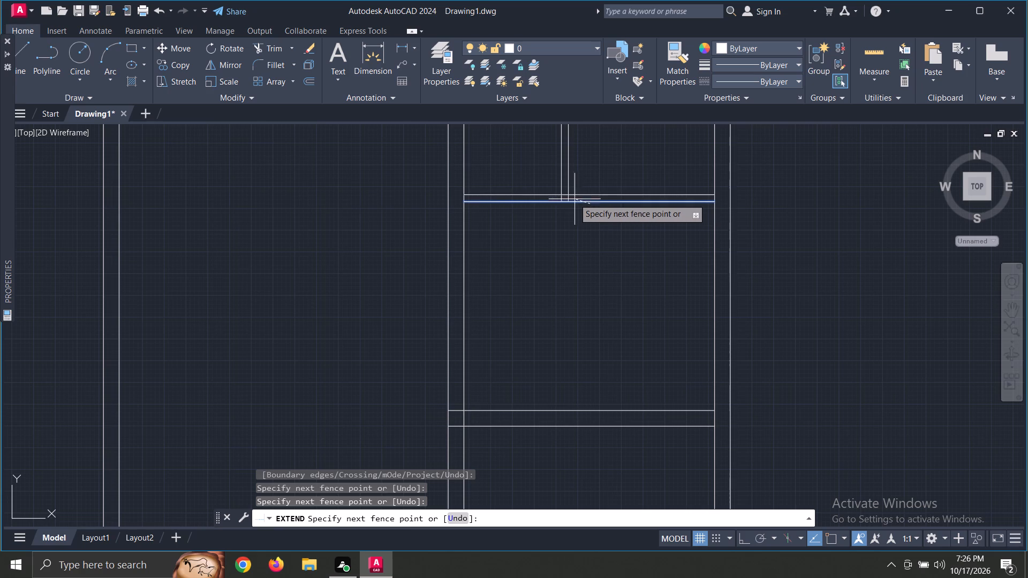
click(575, 197)
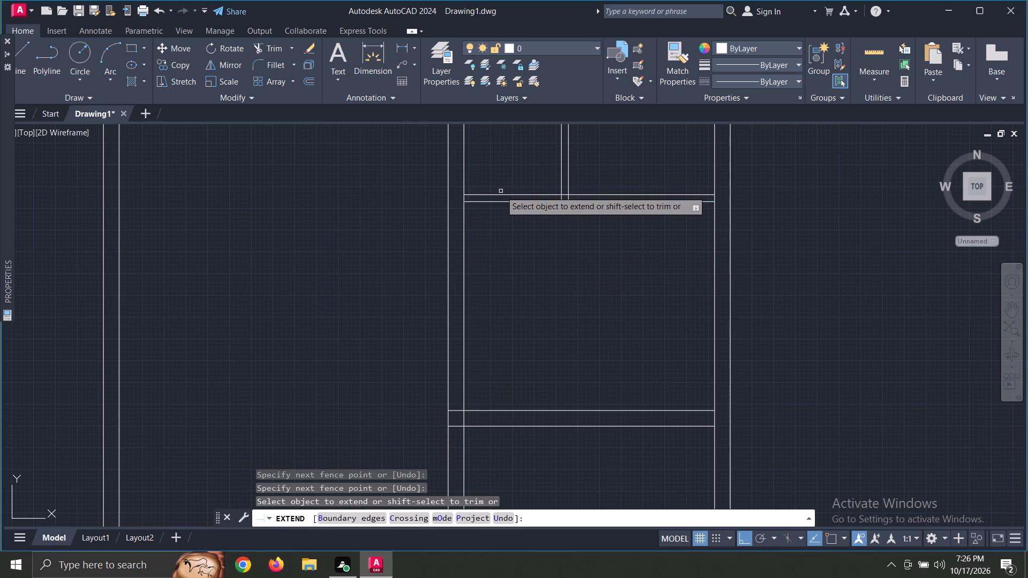
drag(501, 185, 507, 223)
key(Escape)
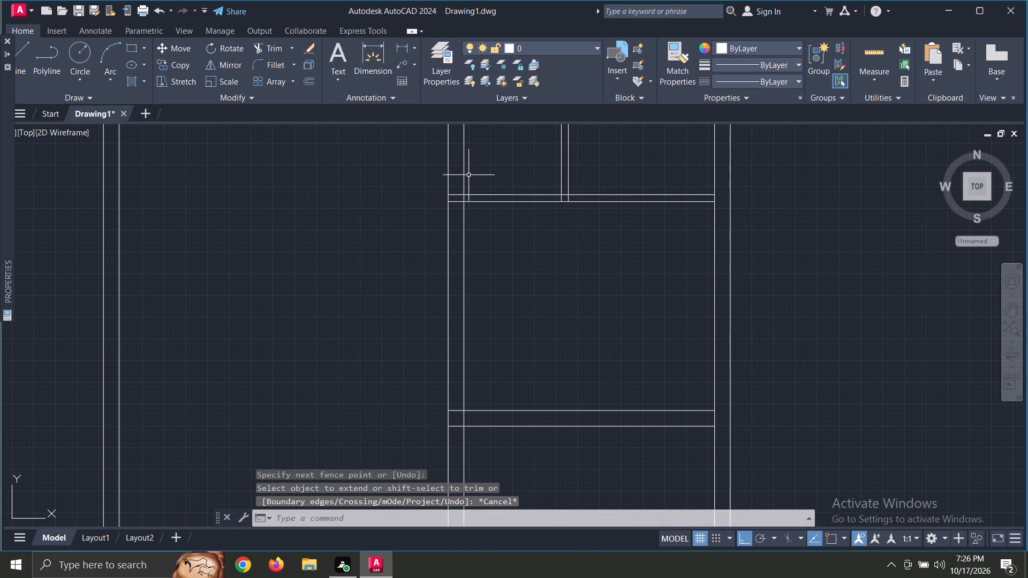
Trim both vertical 9" wall lines above the extended 4" wall, up to the 12' by 14' room's bottom wall.
key(r)
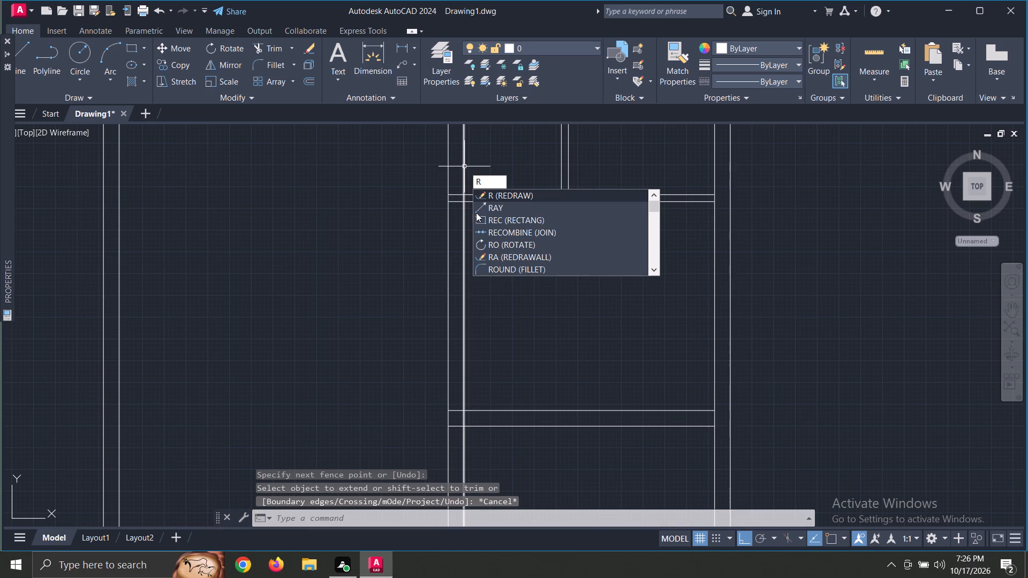
key(Escape)
key(t)
text(r)
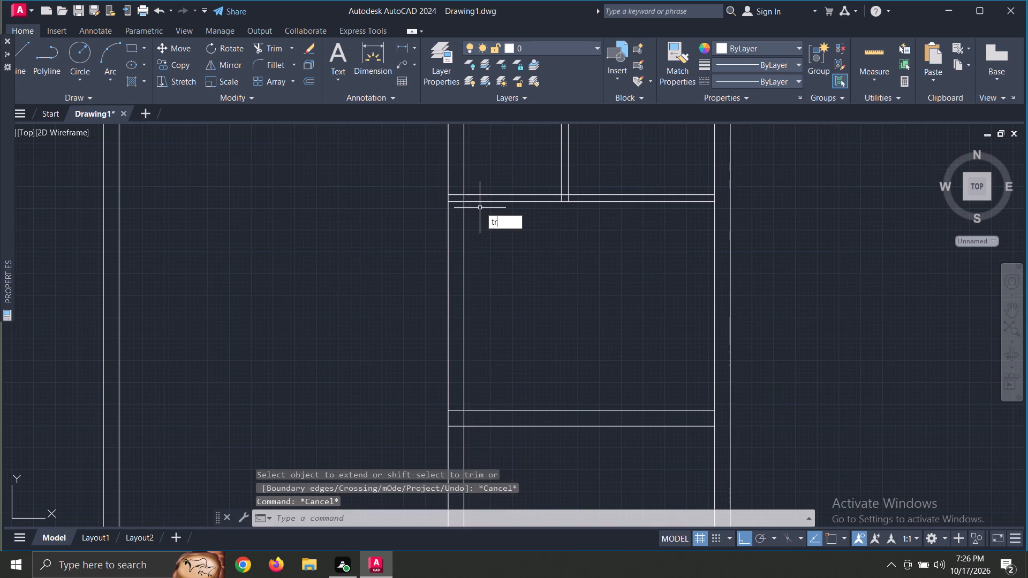
key(space)
key(space)
drag(427, 166, 482, 172)
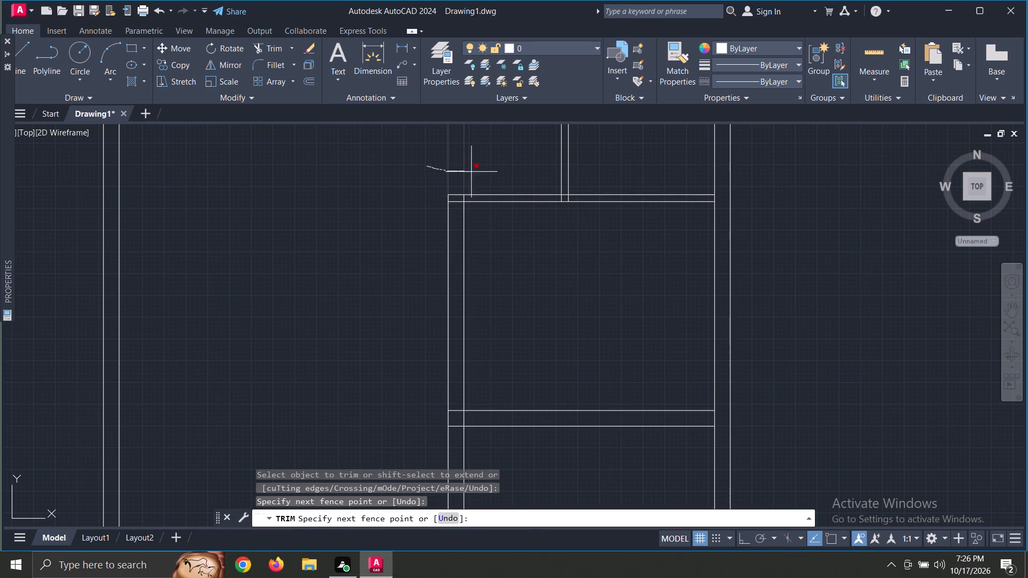
drag(482, 172, 487, 171)
key(Escape)
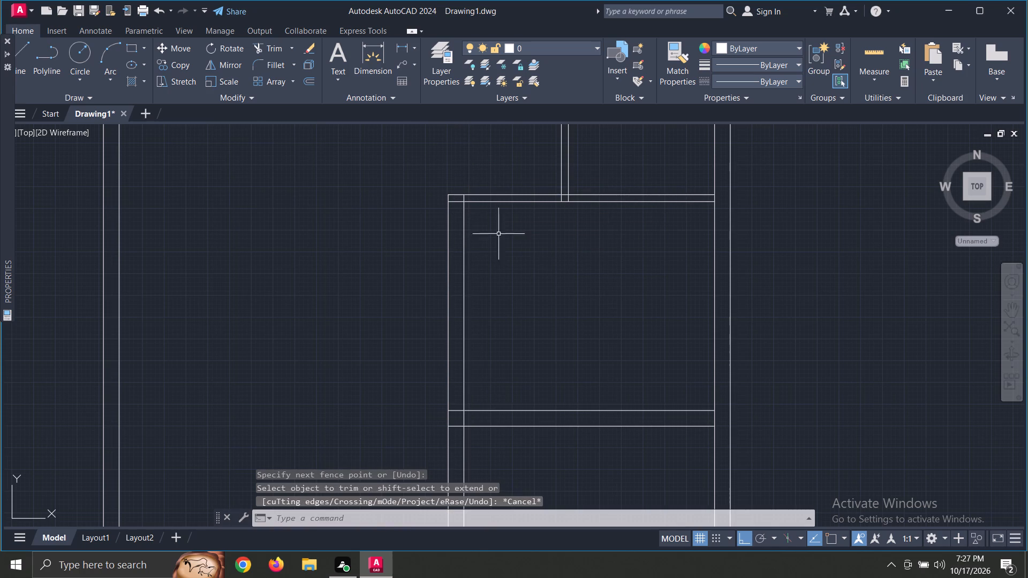
Trim both vertical 9" wall lines below the new room's bottom 9" wall, down to the outer wall.
scroll(774, 286, down, 2)
scroll(812, 307, up, 2)
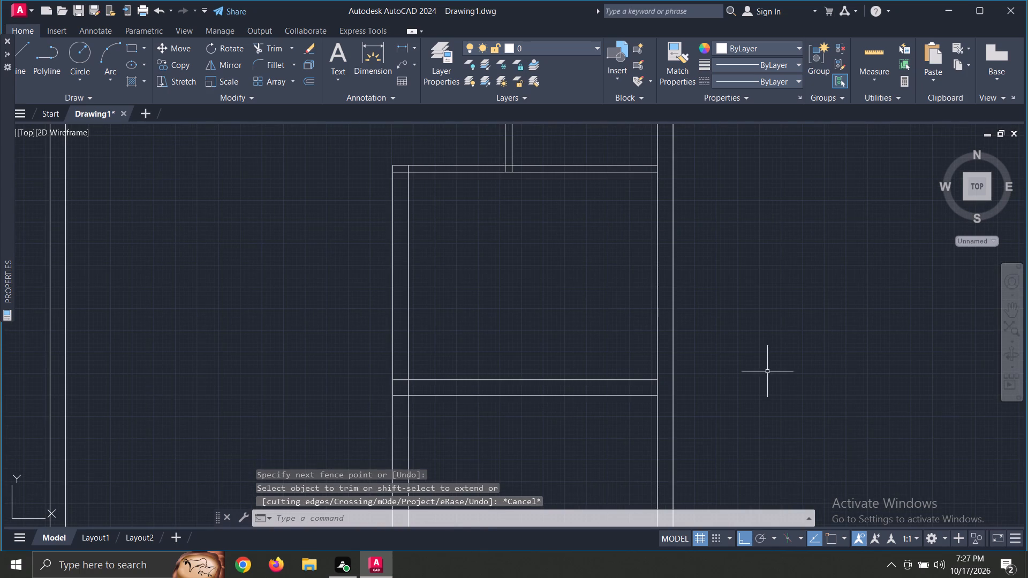
middle_drag(767, 372, 750, 184)
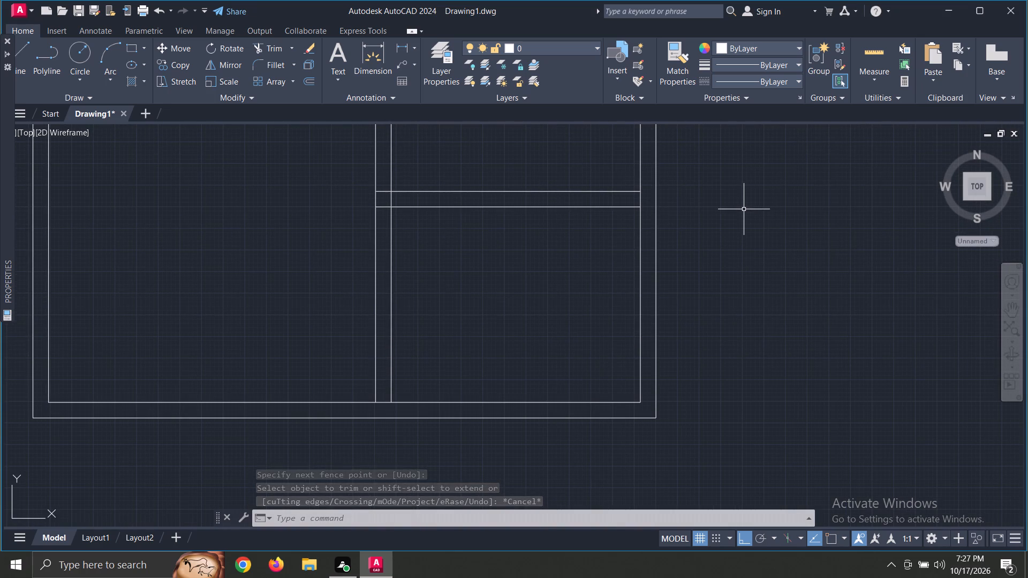
key(t)
text(r)
key(space)
key(space)
drag(349, 245, 387, 267)
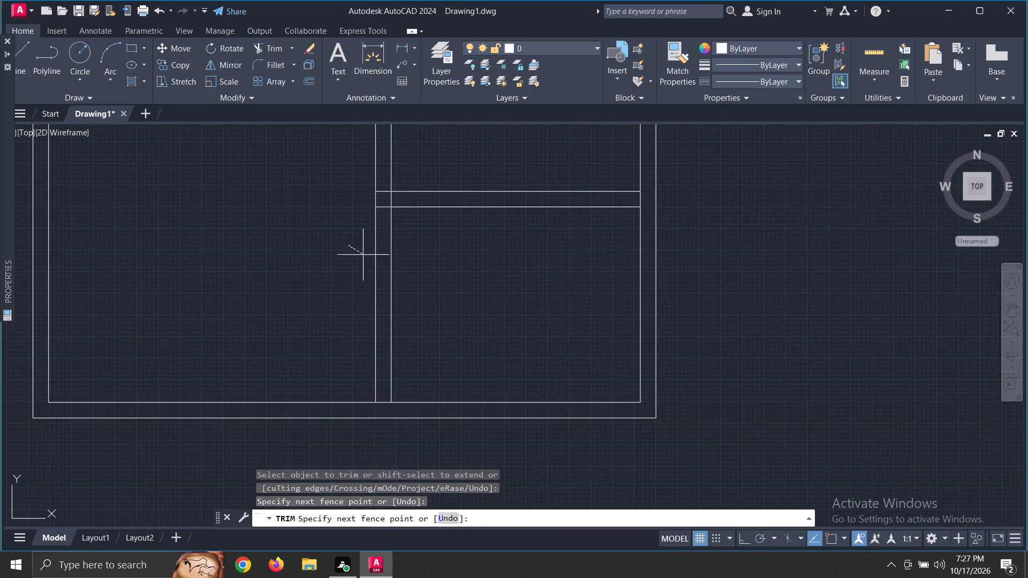
drag(387, 267, 421, 268)
scroll(447, 264, down, 3)
scroll(567, 276, up, 1)
middle_drag(568, 276, 570, 319)
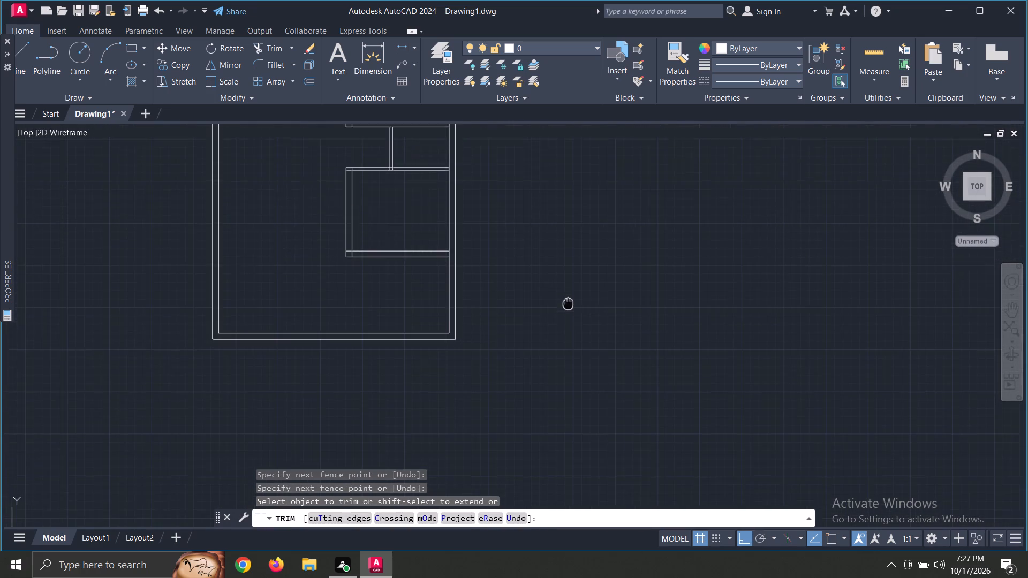
middle_drag(570, 319, 583, 356)
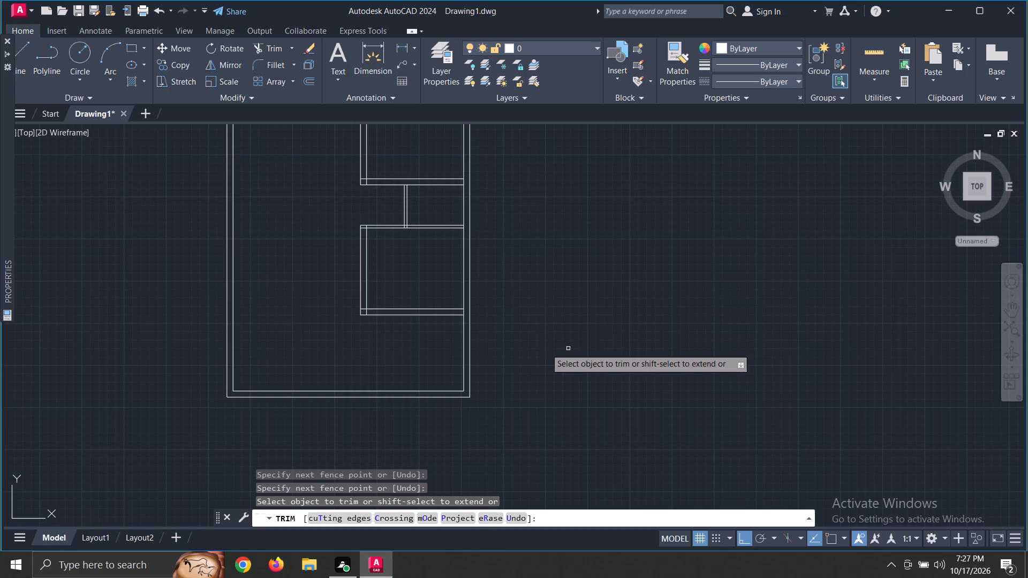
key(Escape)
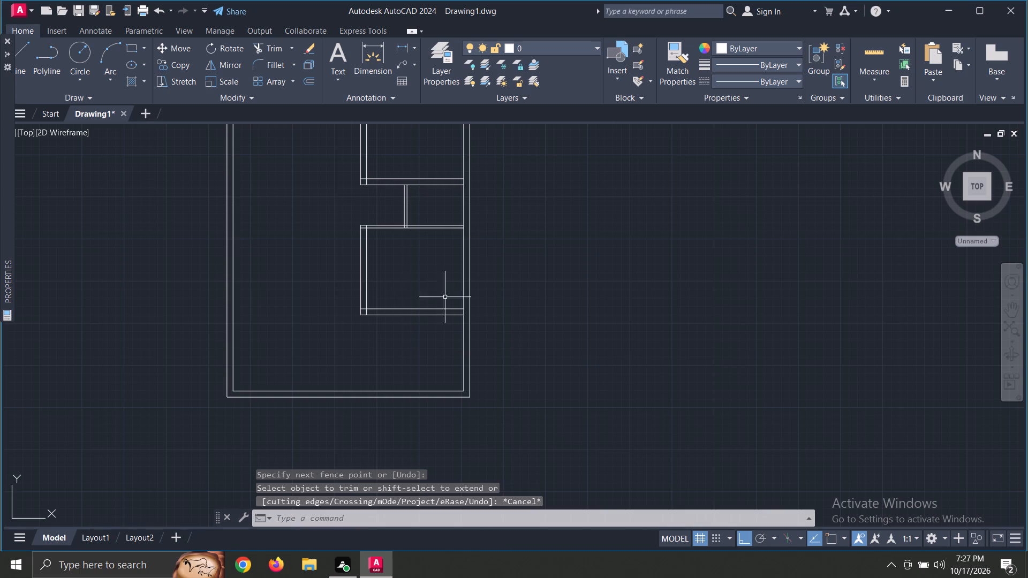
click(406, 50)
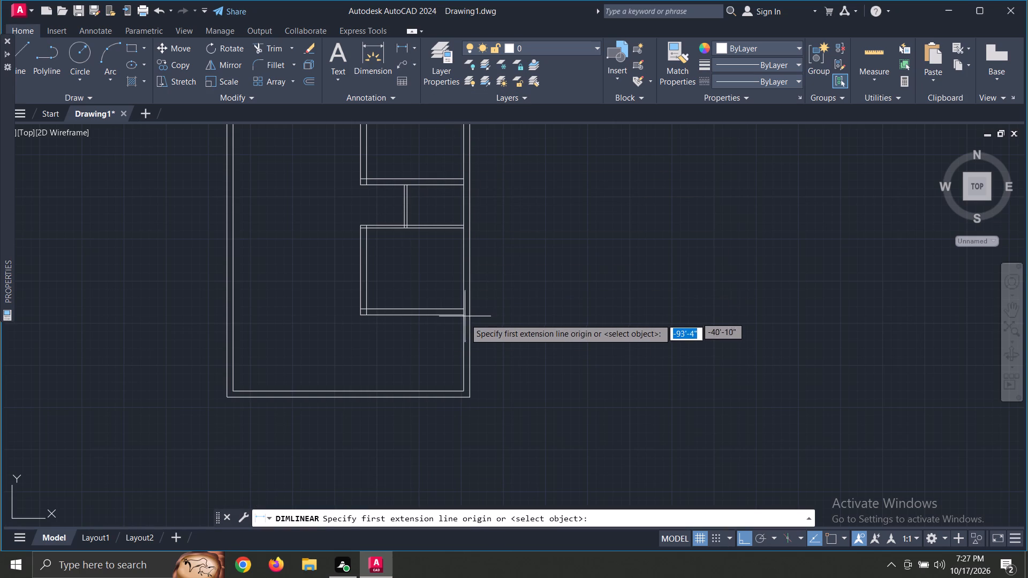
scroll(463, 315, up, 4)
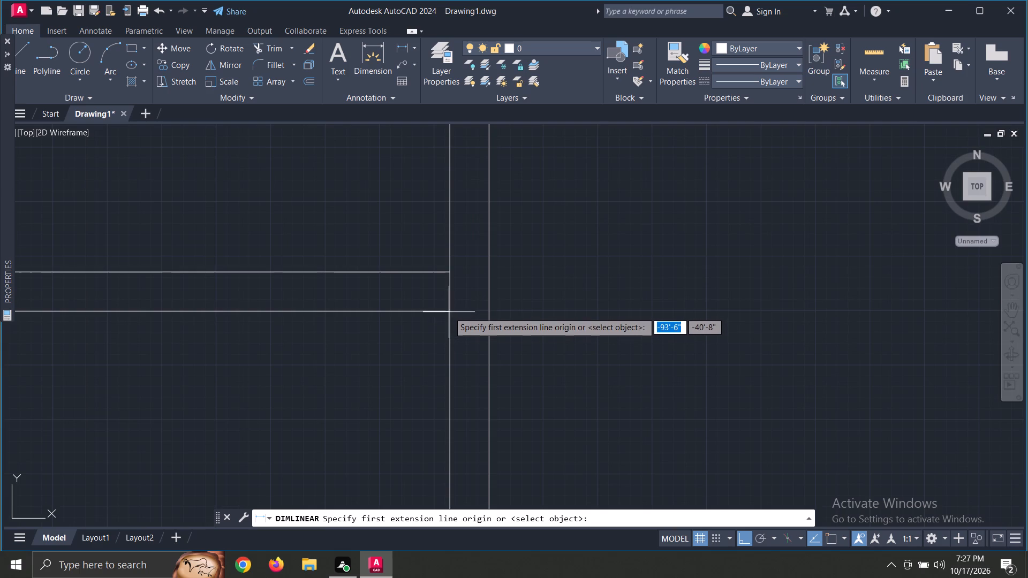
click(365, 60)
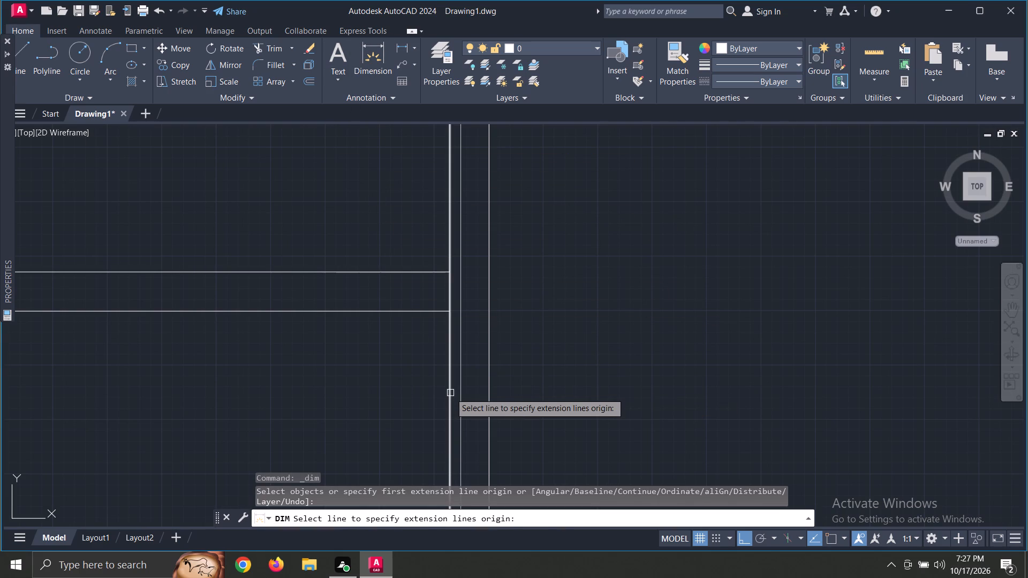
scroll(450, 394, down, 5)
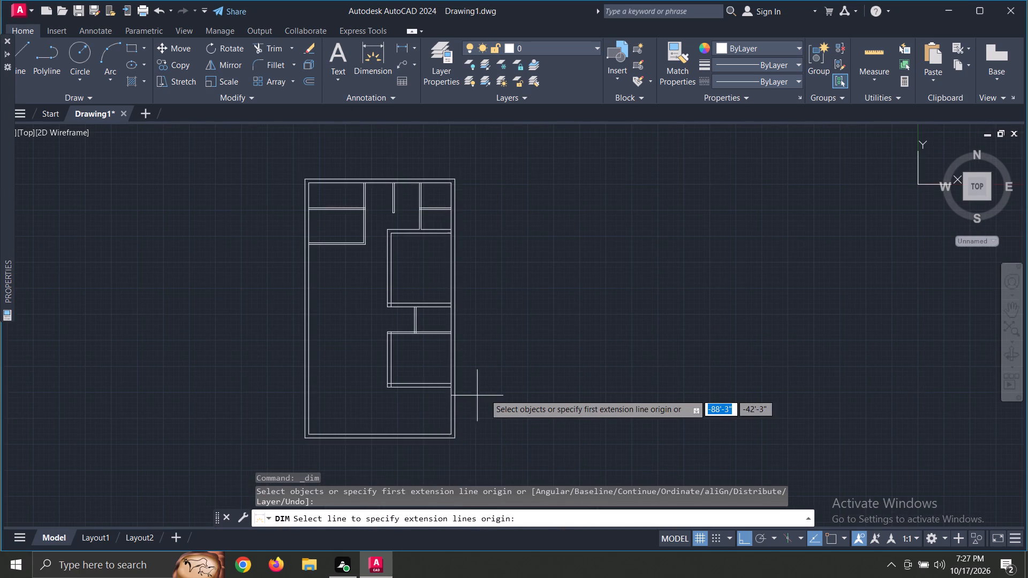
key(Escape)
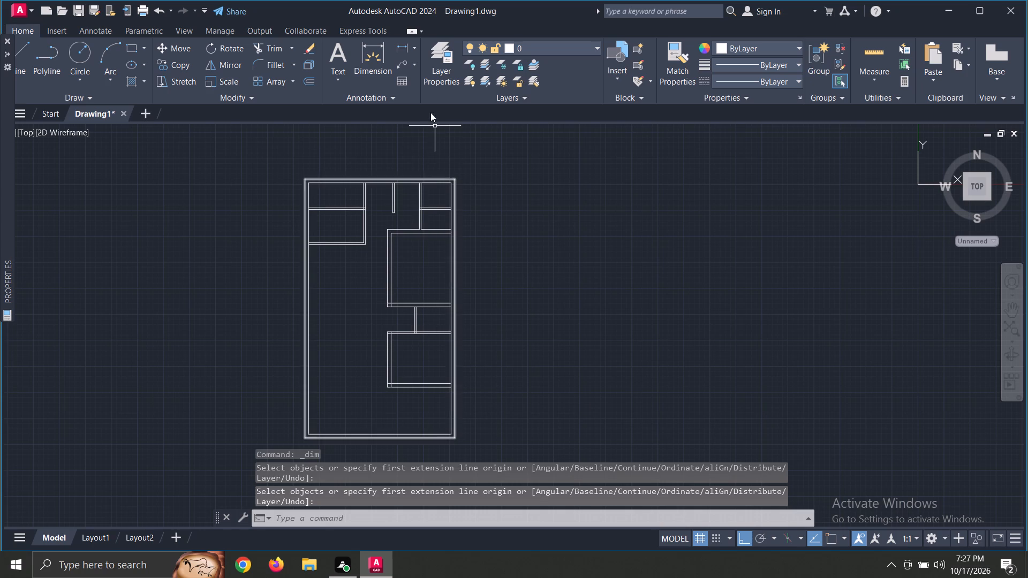
With object snap on, measure the inner gap between the lowest room's bottom wall and the bottom outer wall using a temporary linear dimension, and delete it.
click(404, 52)
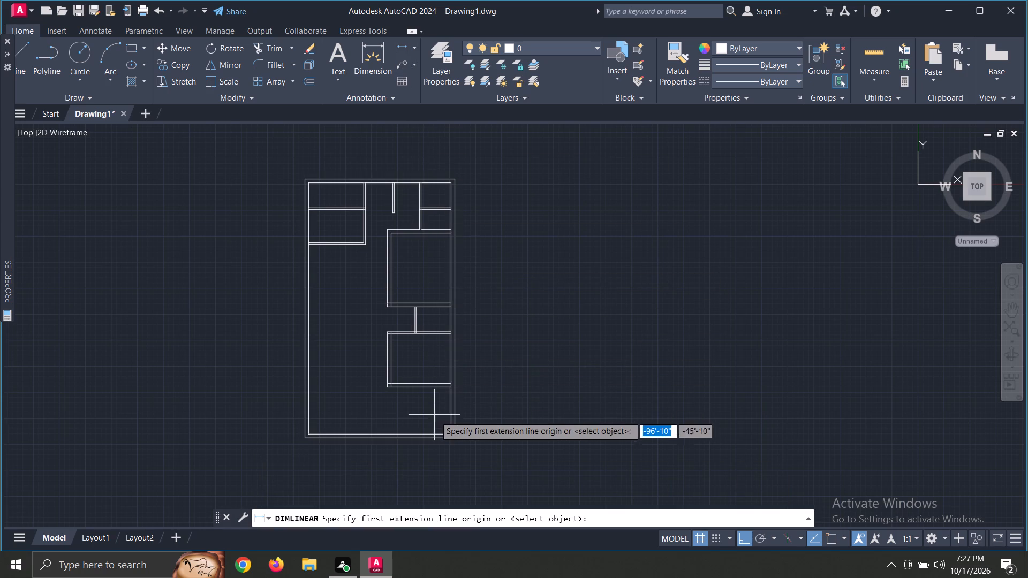
scroll(441, 424, up, 4)
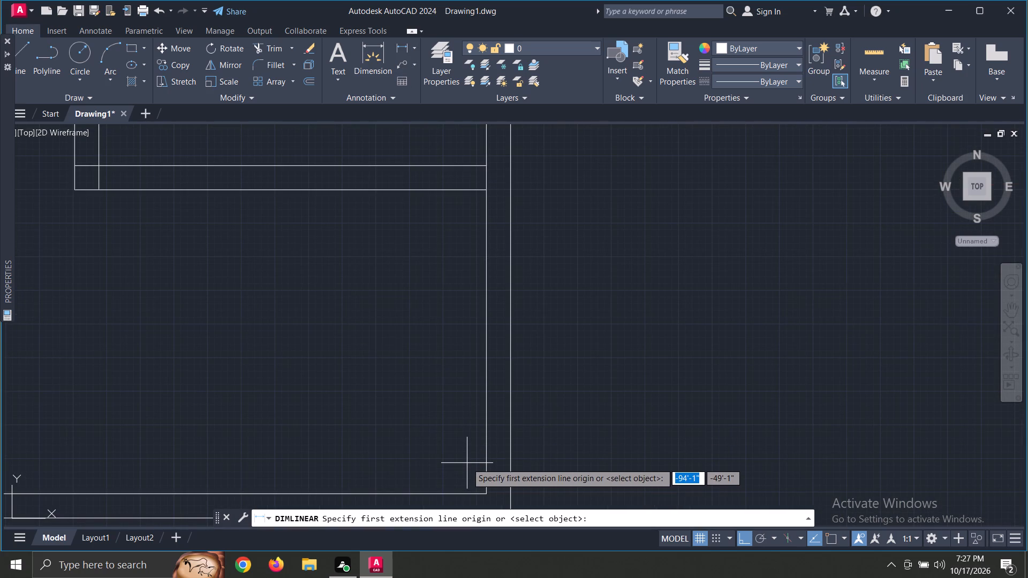
key(F3)
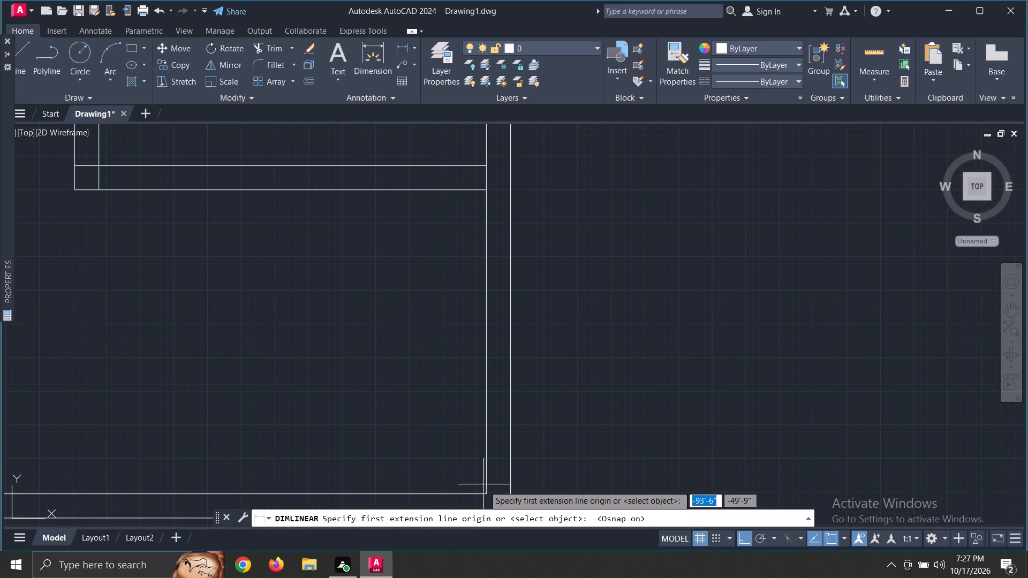
click(486, 492)
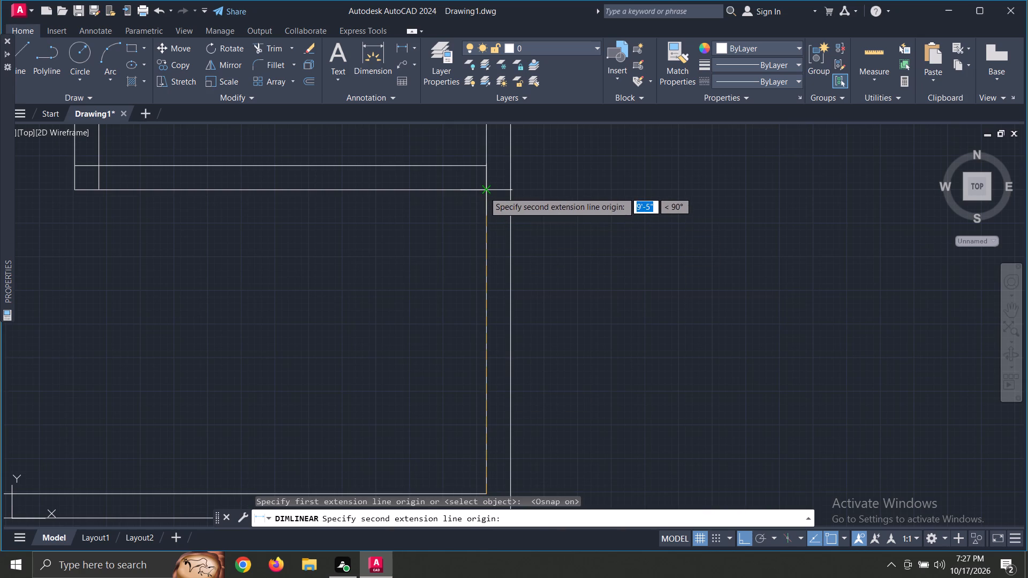
click(484, 192)
click(427, 209)
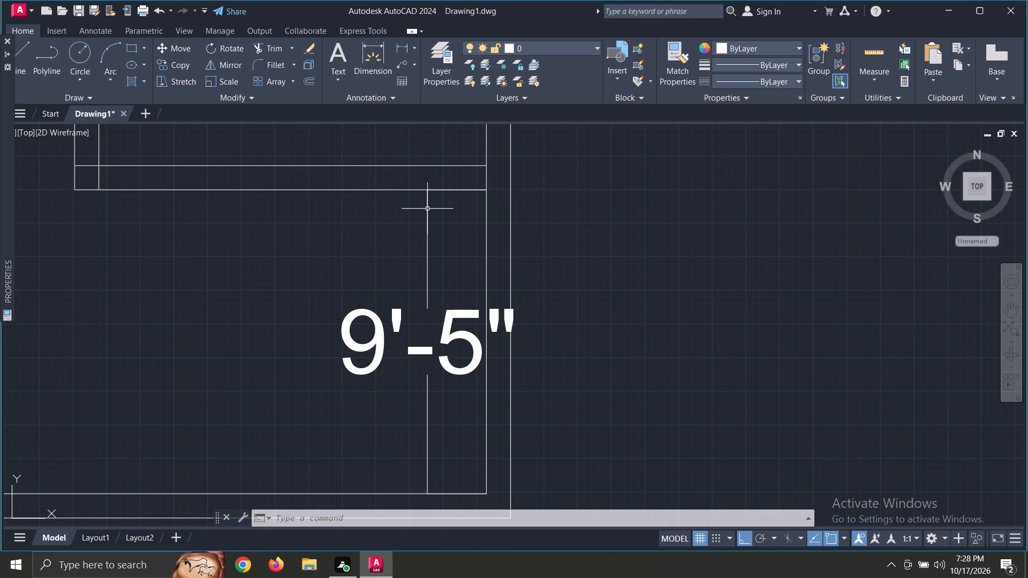
key(Escape)
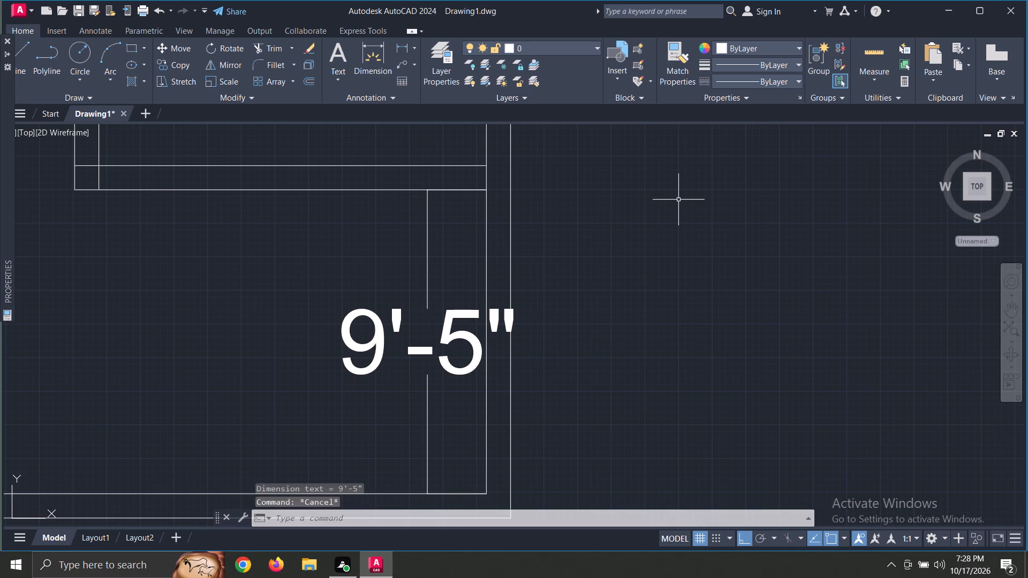
click(426, 252)
key(Delete)
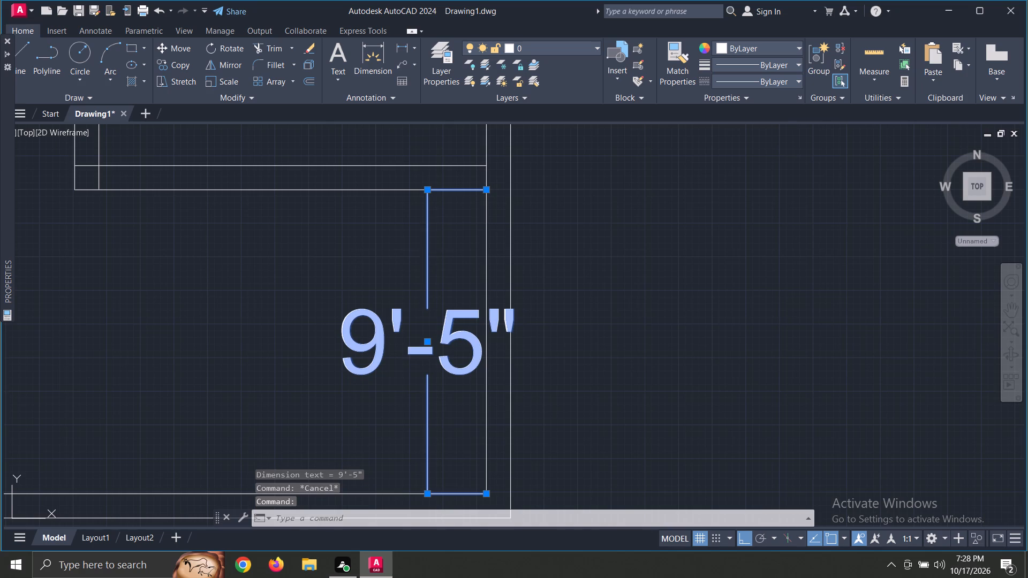
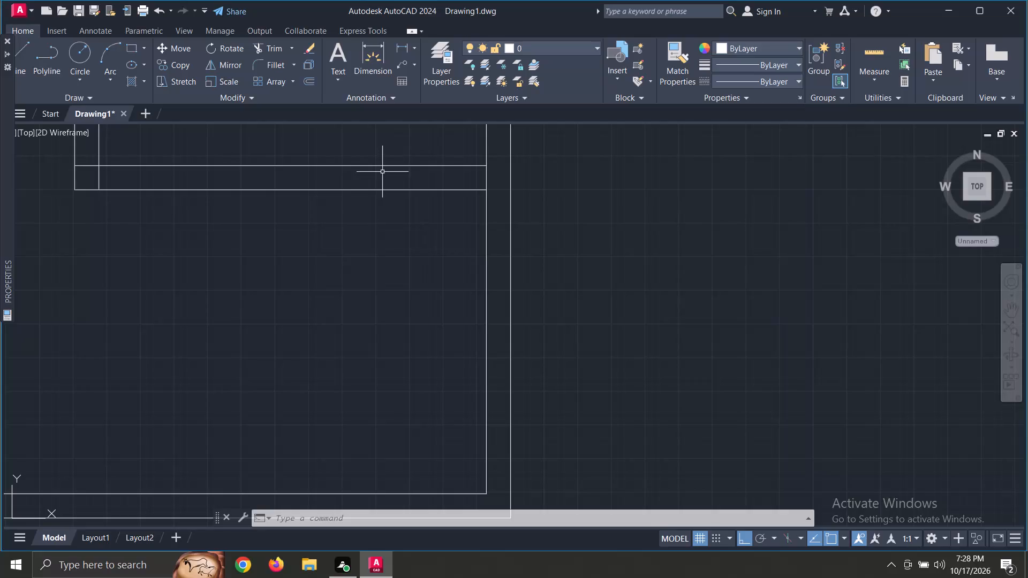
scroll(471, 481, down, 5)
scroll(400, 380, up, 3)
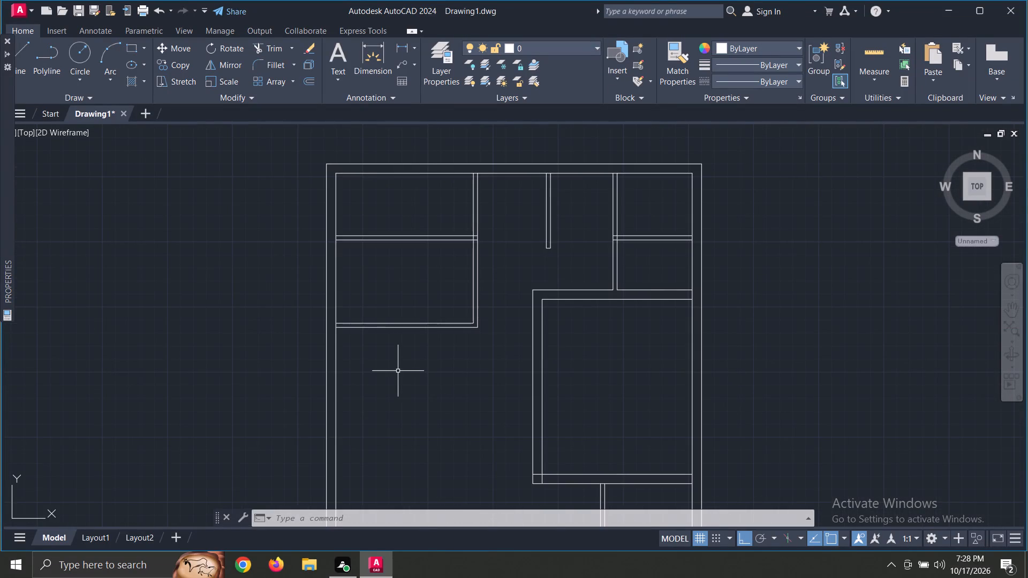
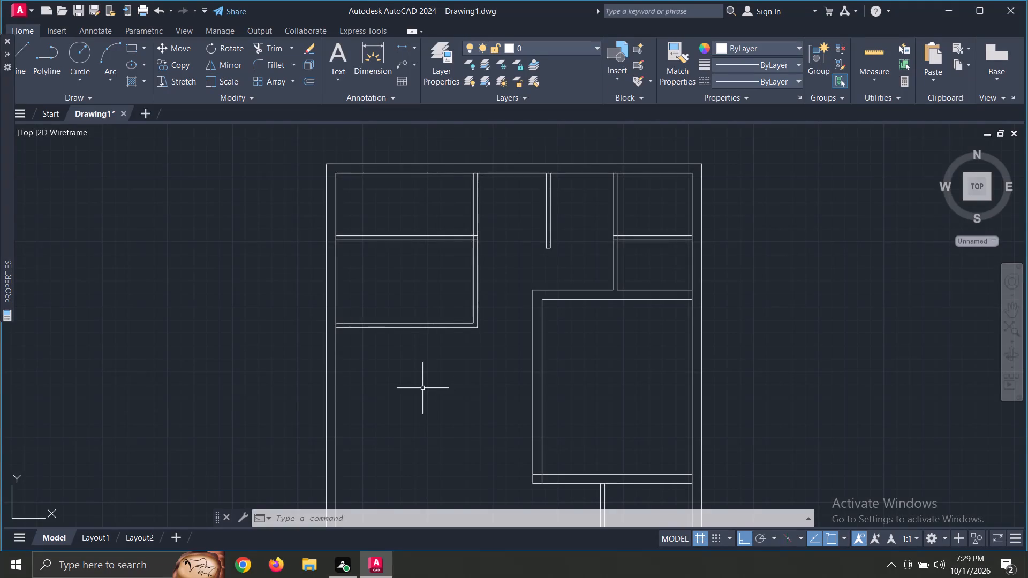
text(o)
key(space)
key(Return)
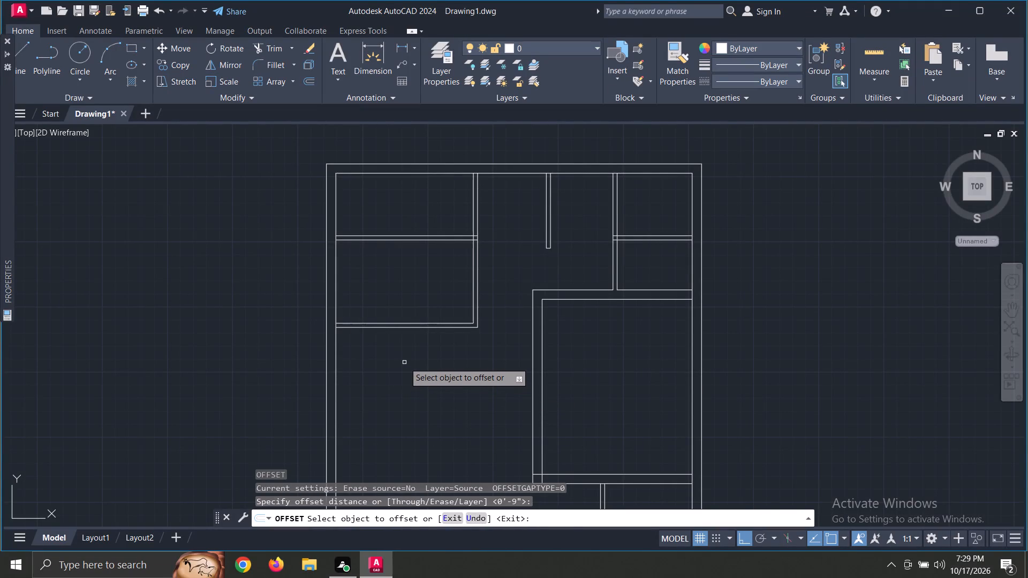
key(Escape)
Offset the lower outer line of the left-side room's bottom wall 4' downward into the open area.
text(o 4')
key(Return)
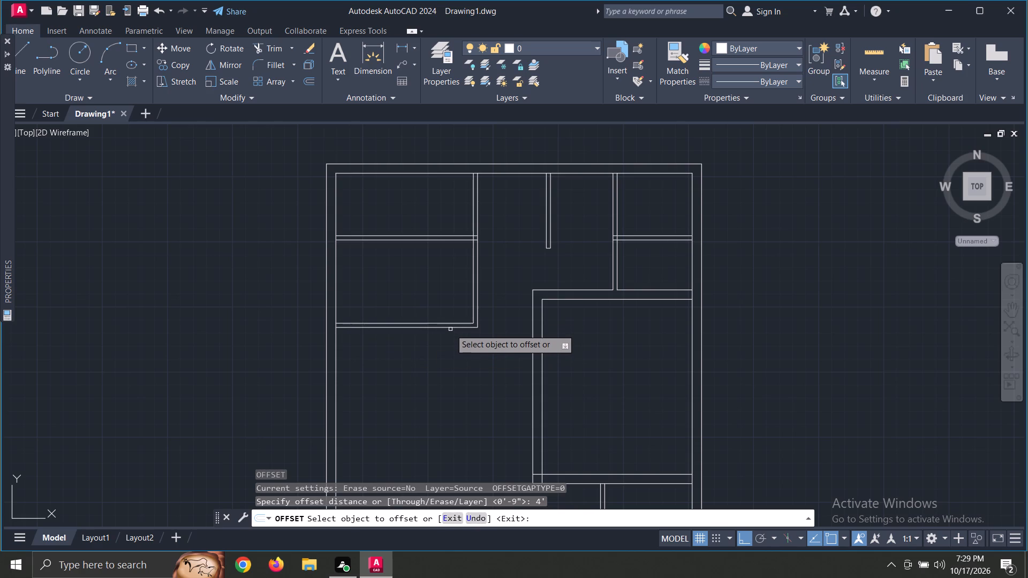
click(450, 329)
click(448, 390)
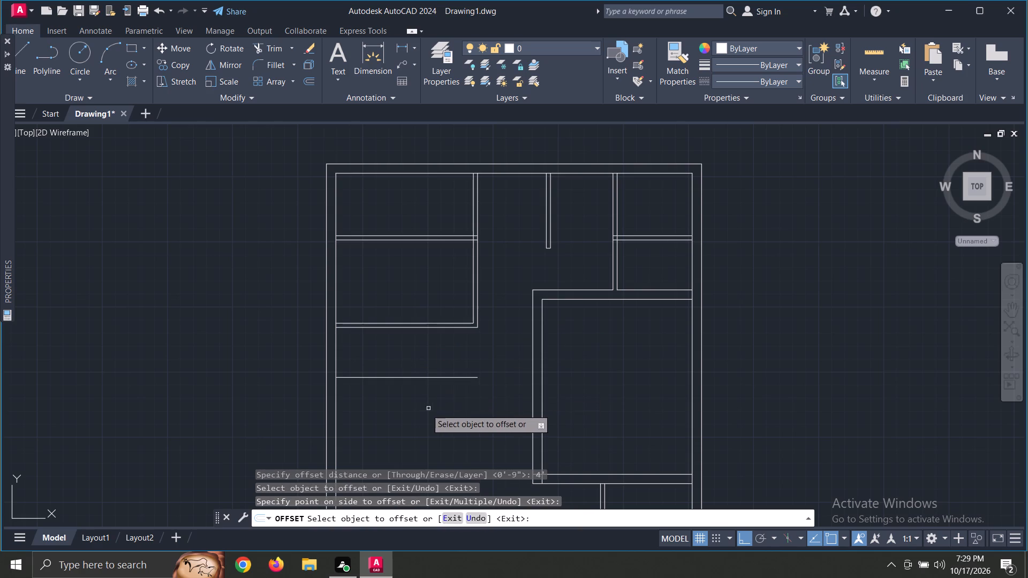
key(Escape)
Offset the new horizontal line 4" downward to form a 4" wall.
text(o)
key(space)
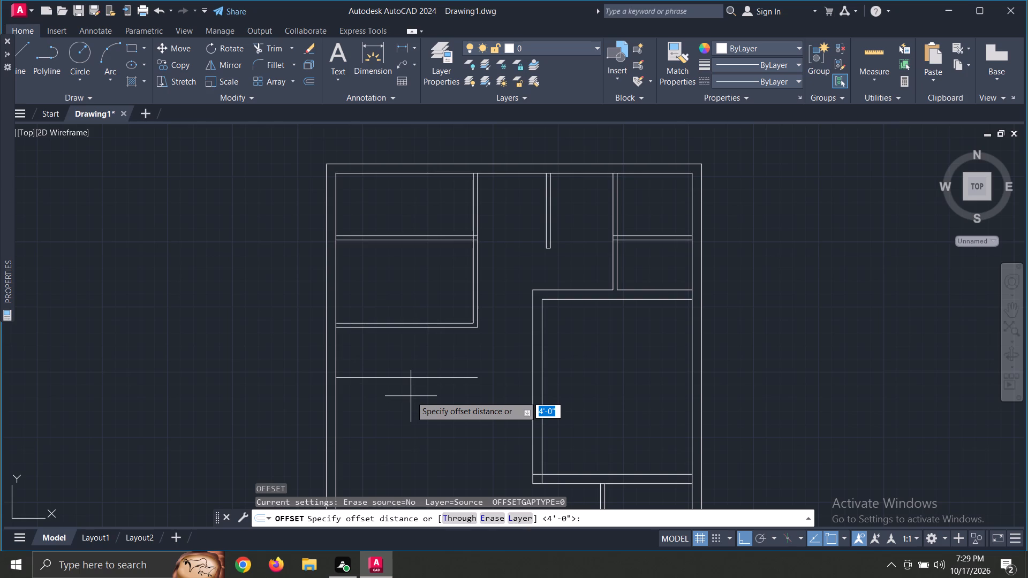
text(4")
key(Return)
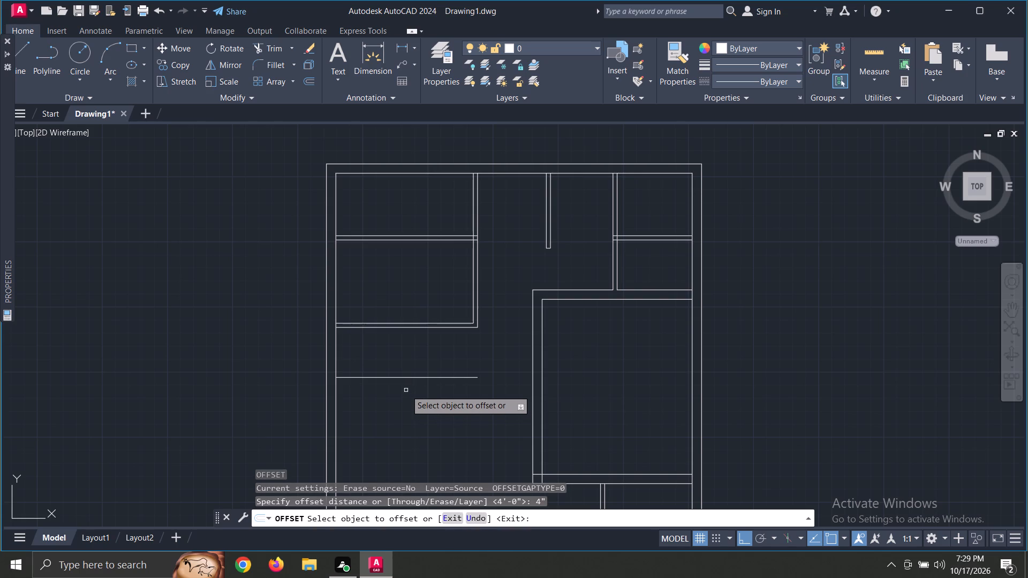
click(407, 377)
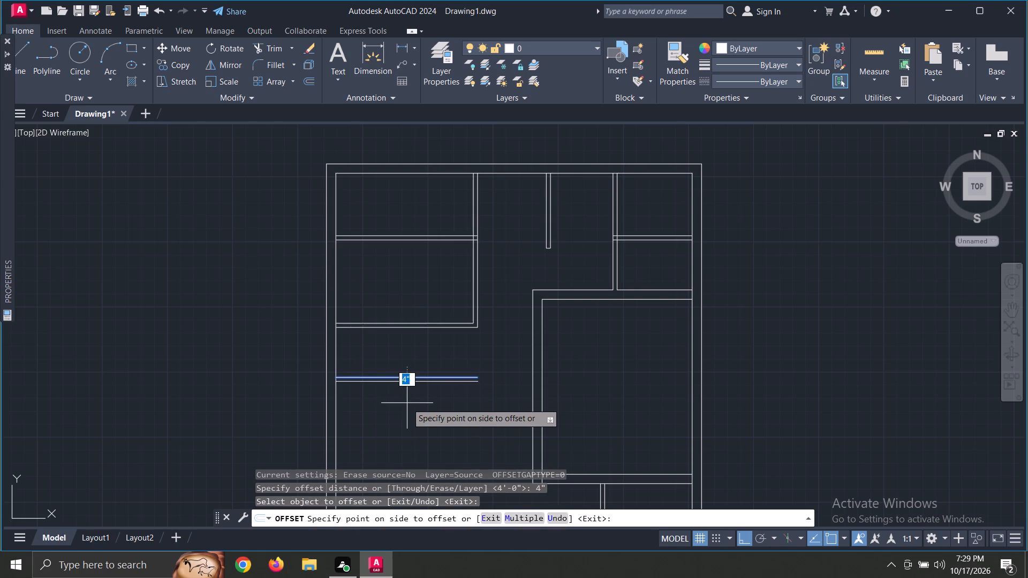
click(407, 403)
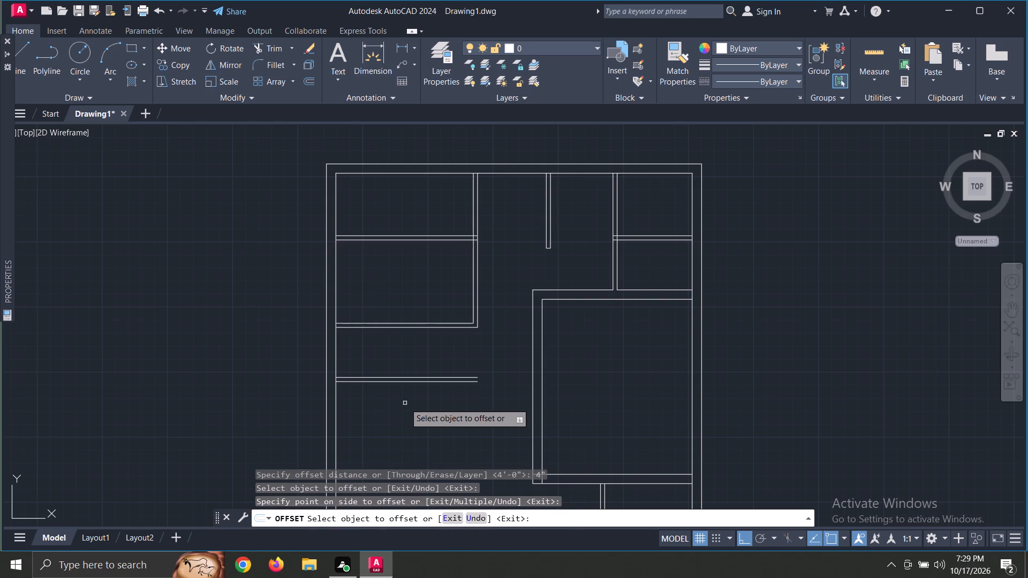
key(Escape)
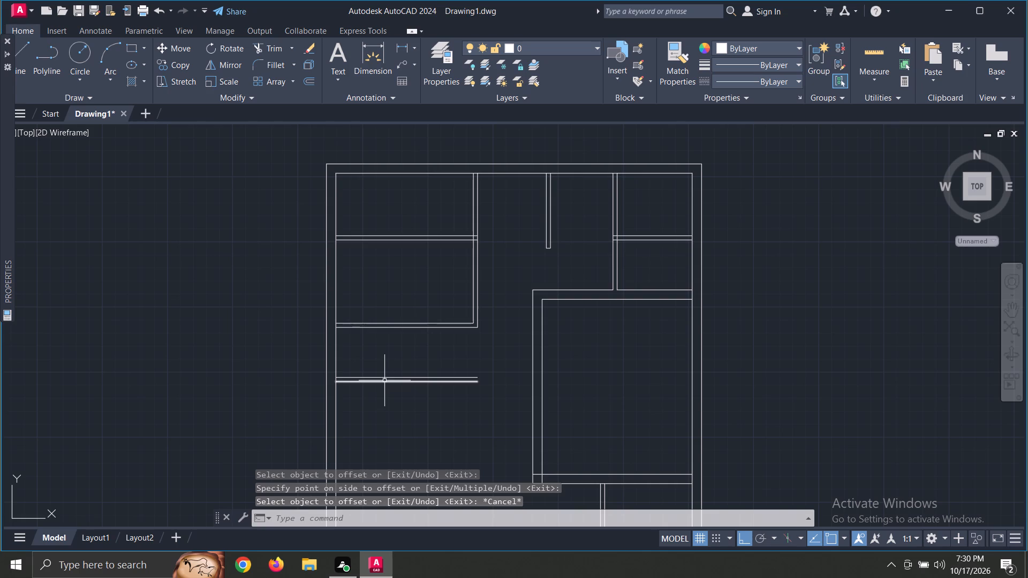
Offset the lower line of the new 4" wall 5' downward to mark the small room's depth.
text(o)
key(space)
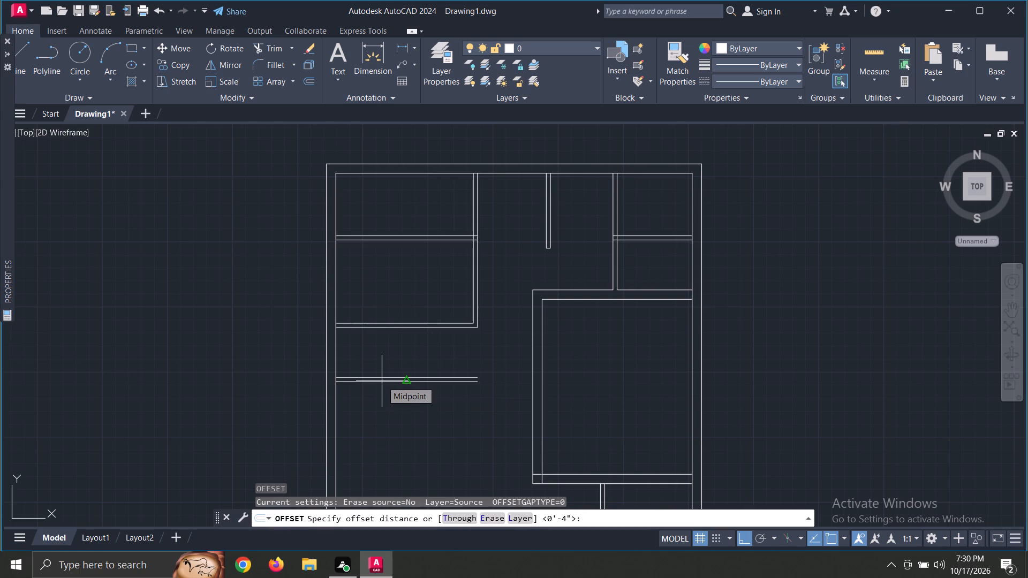
text(5')
key(Return)
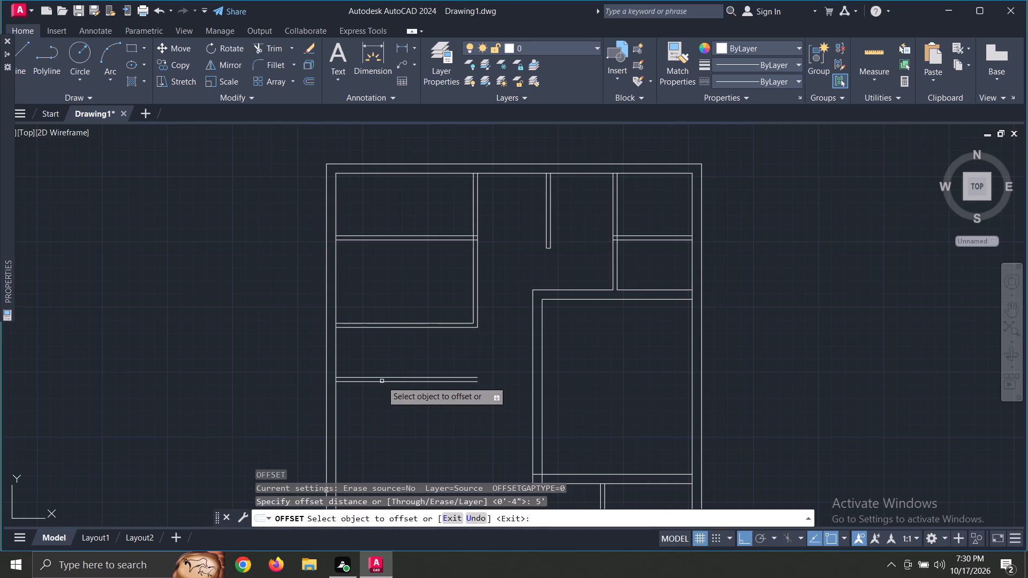
click(381, 382)
click(382, 435)
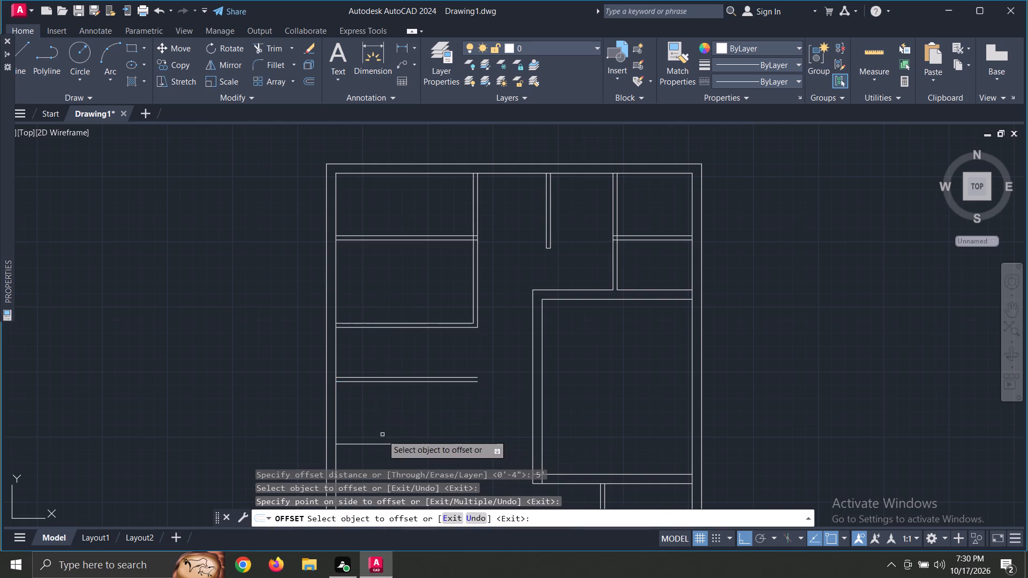
key(Escape)
Offset the lowest horizontal line 4" downward to form the small room's bottom wall.
text(o 4")
key(Return)
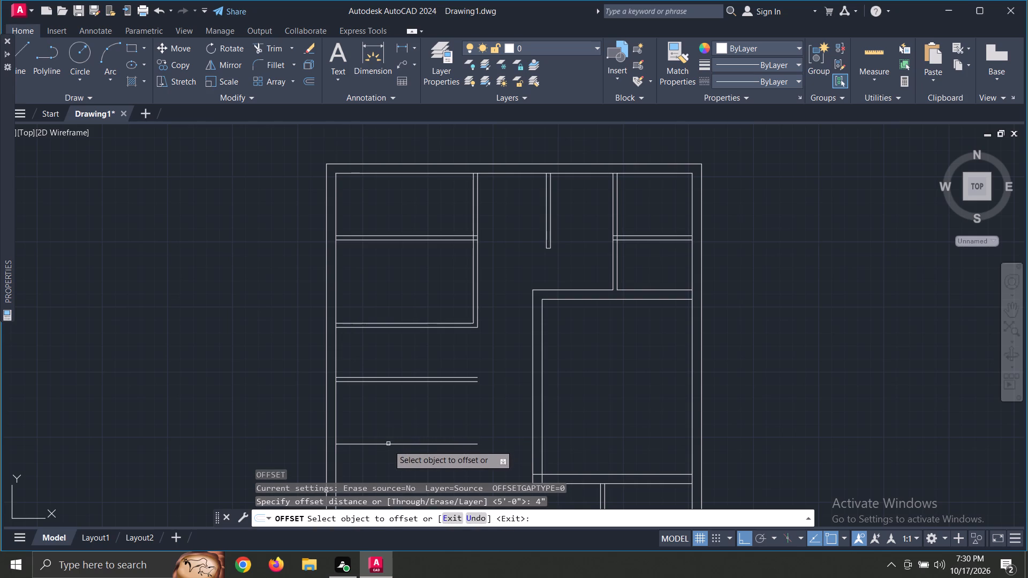
click(388, 445)
click(385, 461)
key(Escape)
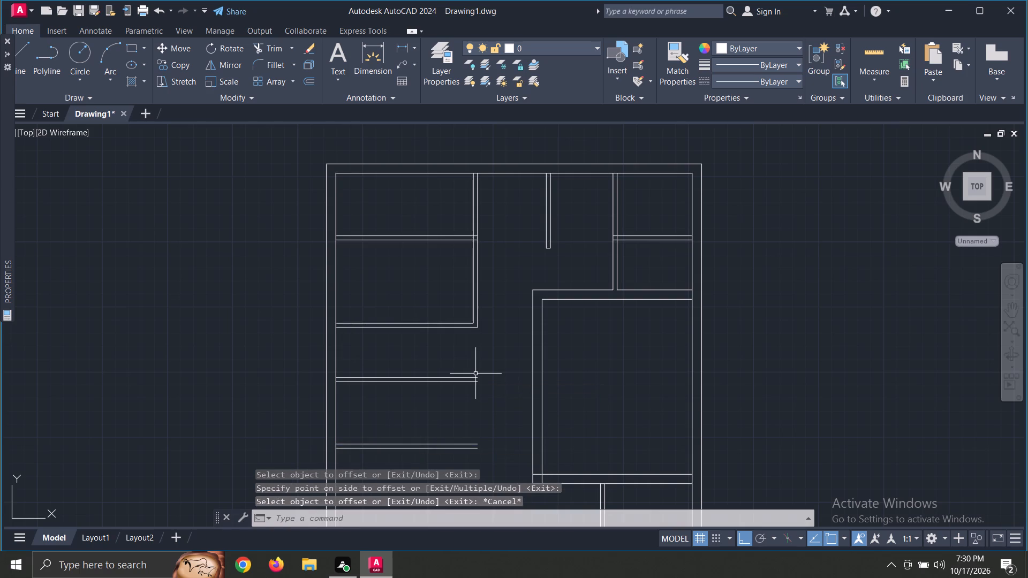
Offset the inner face of the left outer wall 5' into the plan to mark the small room's width.
text(o)
key(space)
text(5')
key(Return)
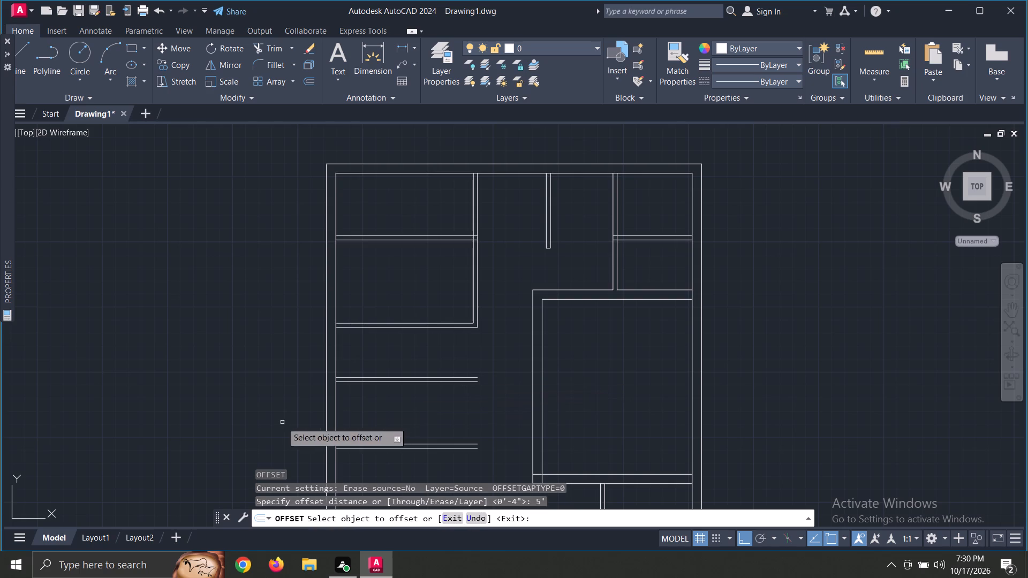
click(337, 422)
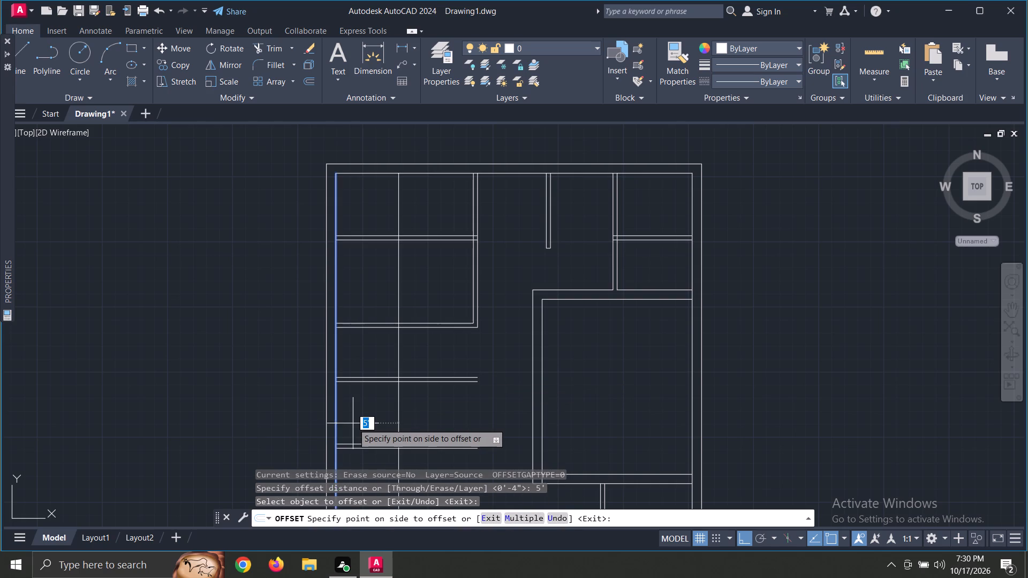
click(353, 423)
key(Escape)
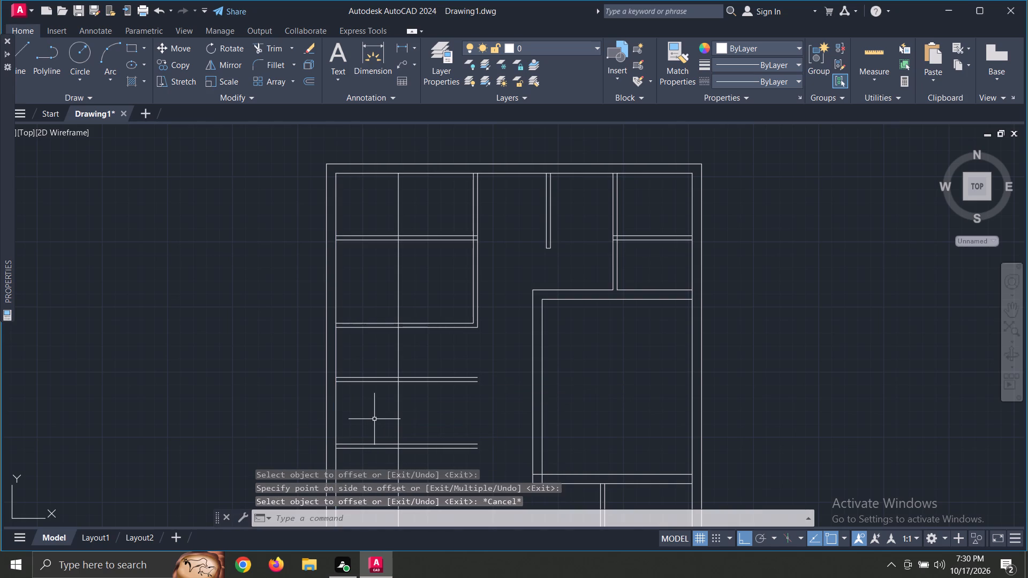
Offset the new vertical line 4" to the right to form the small room's side wall.
text(o)
key(space)
text(4")
key(Return)
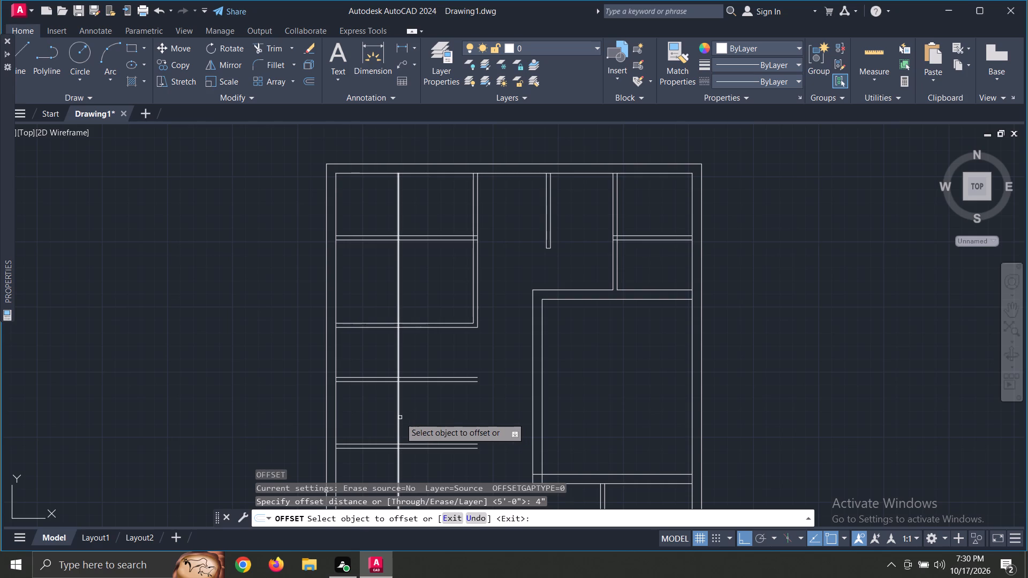
click(400, 417)
click(409, 417)
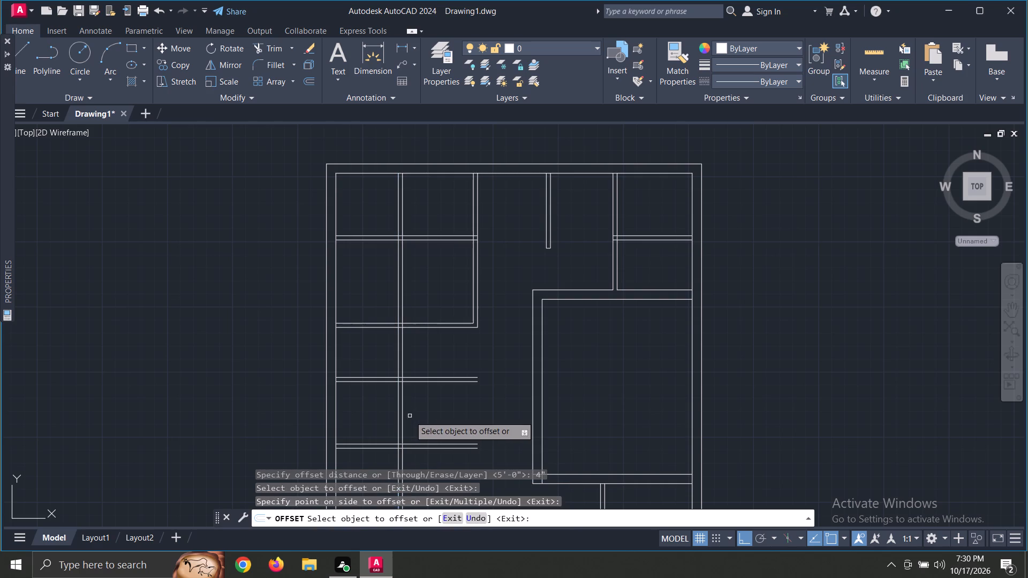
key(Escape)
Trim the small room's top and bottom wall lines where they extend past the new vertical wall.
text(tr)
key(space)
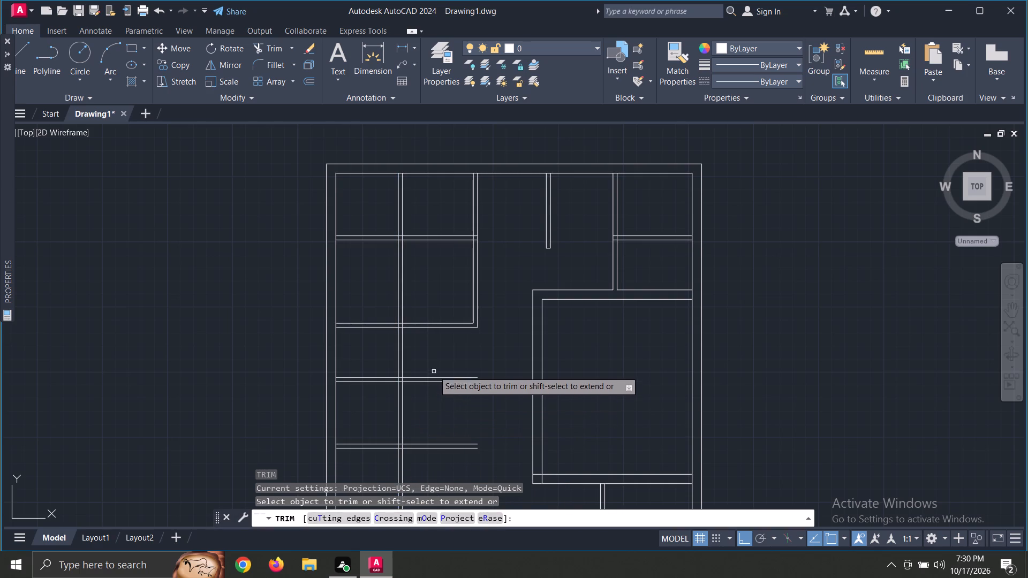
drag(436, 362, 436, 452)
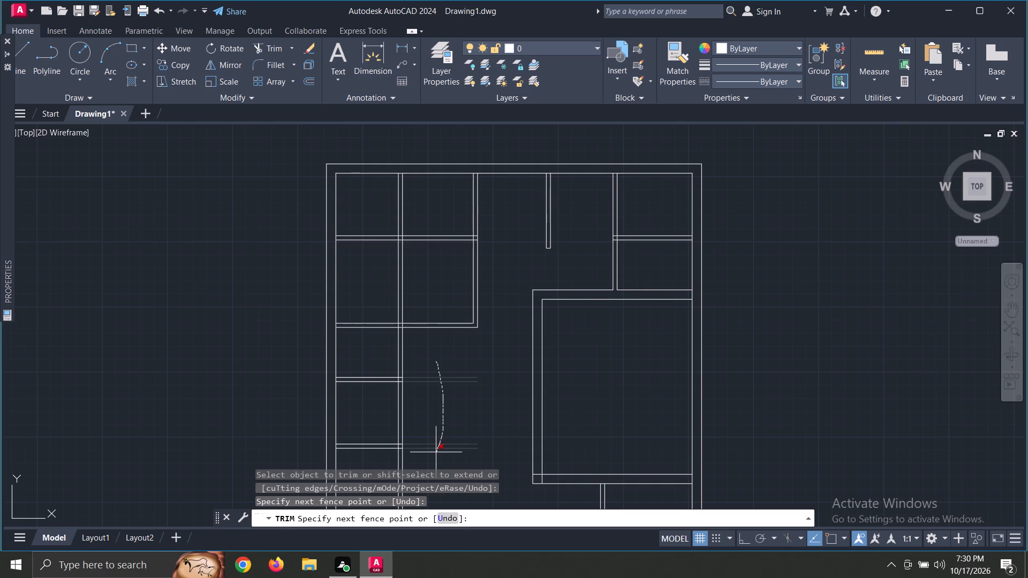
drag(436, 452, 435, 453)
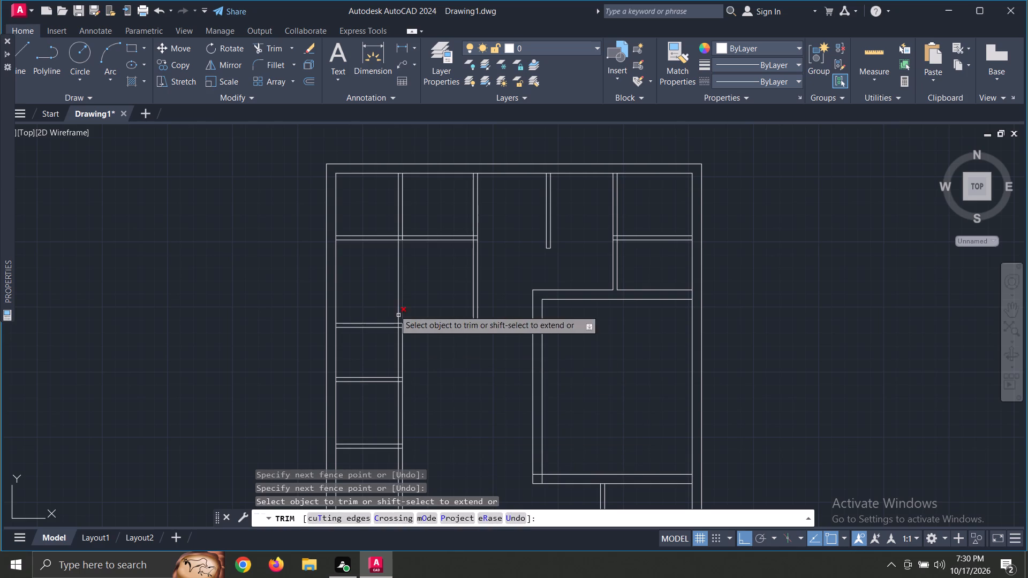
Trim the new vertical wall lines out of the two upper-left rooms and the horizontal walls they cross.
drag(370, 293, 418, 303)
drag(381, 203, 413, 216)
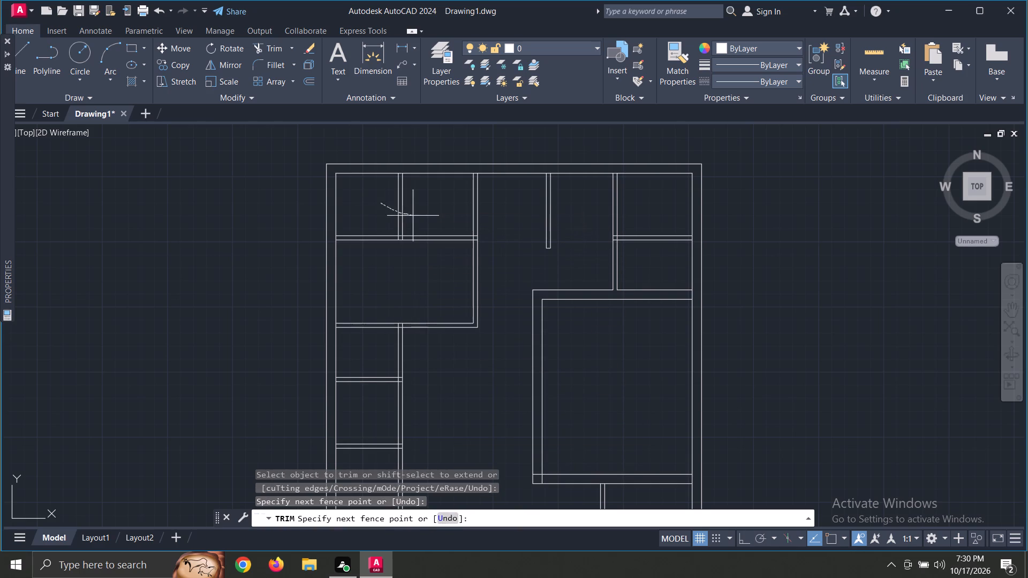
drag(413, 216, 415, 216)
scroll(398, 237, up, 4)
drag(365, 242, 426, 254)
scroll(426, 267, down, 5)
scroll(424, 360, up, 5)
drag(352, 354, 418, 354)
scroll(421, 351, down, 5)
Trim the vertical wall lines that continue below the small room's bottom wall.
scroll(414, 414, up, 4)
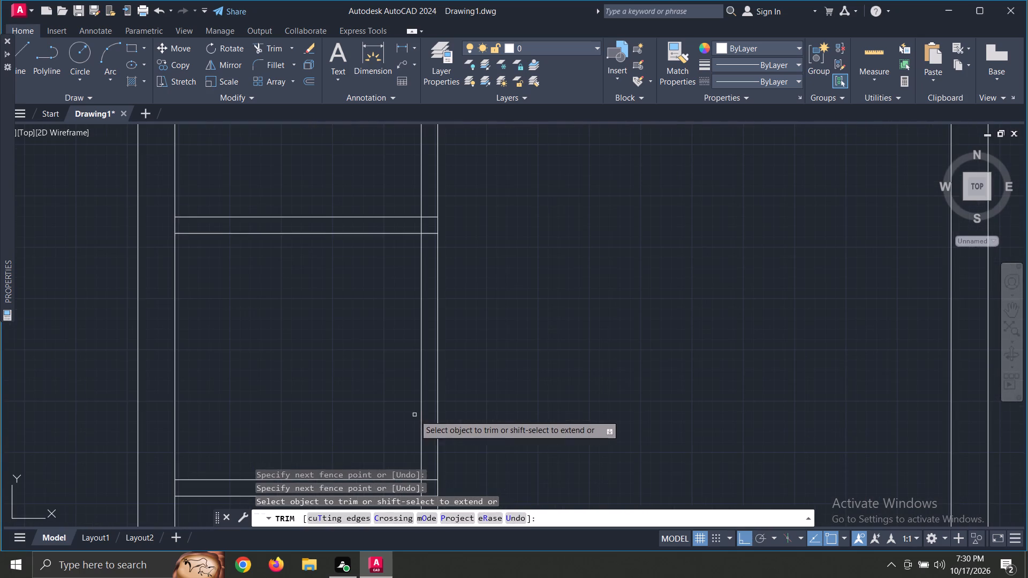
middle_drag(413, 418, 416, 64)
drag(400, 218, 499, 233)
scroll(505, 239, down, 6)
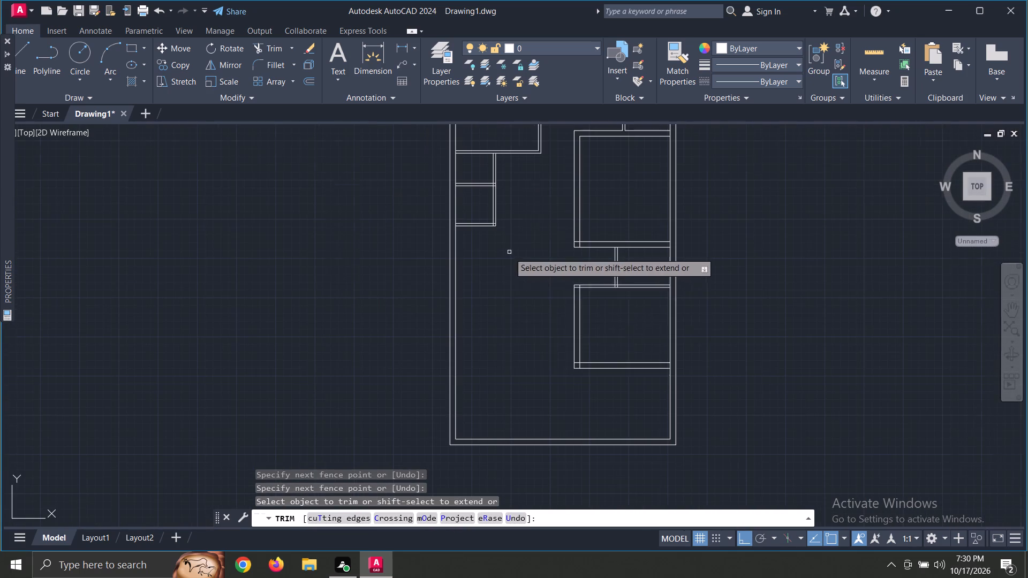
Trim the vertical wall lines crossing the 4' gap between the upper-left room and the small room.
scroll(498, 197, up, 4)
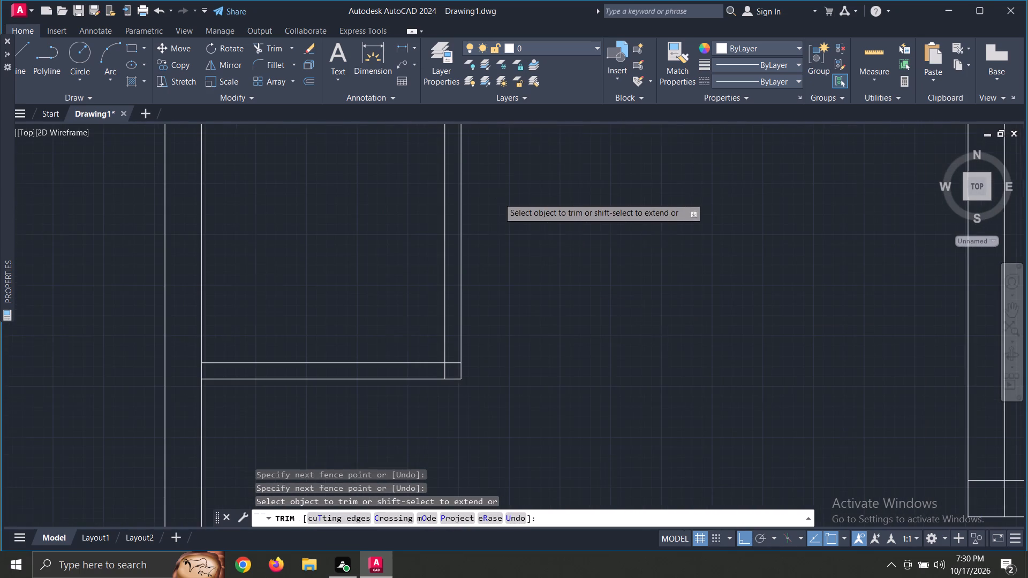
middle_drag(500, 201, 489, 340)
scroll(489, 340, down, 3)
scroll(489, 340, up, 1)
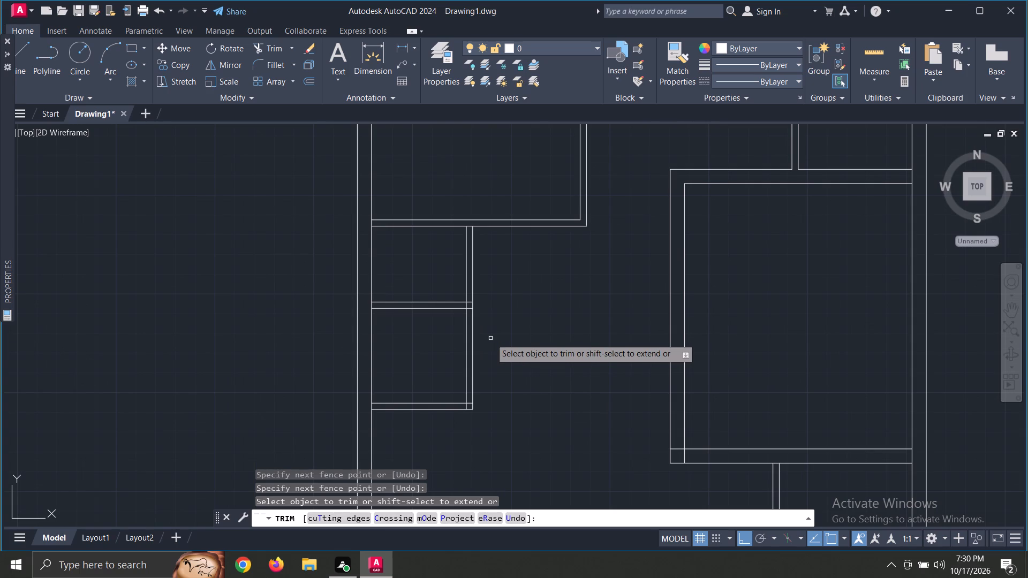
drag(445, 272, 448, 272)
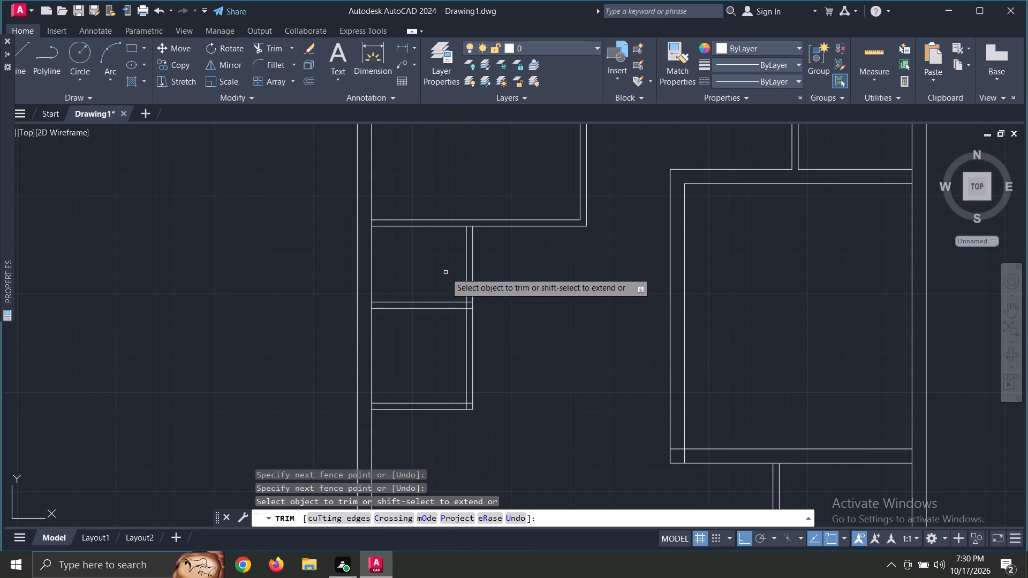
drag(448, 272, 507, 279)
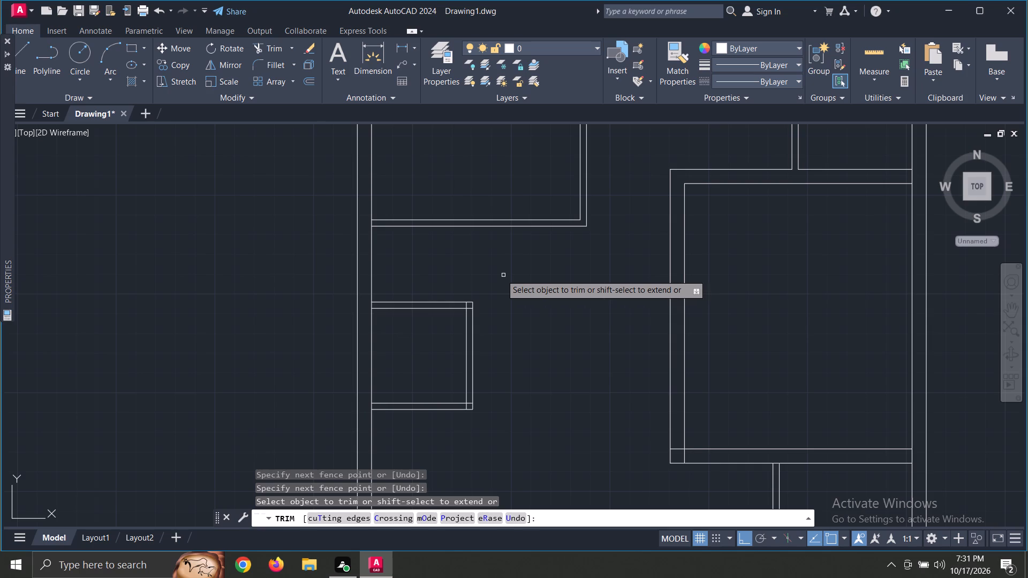
scroll(462, 293, up, 2)
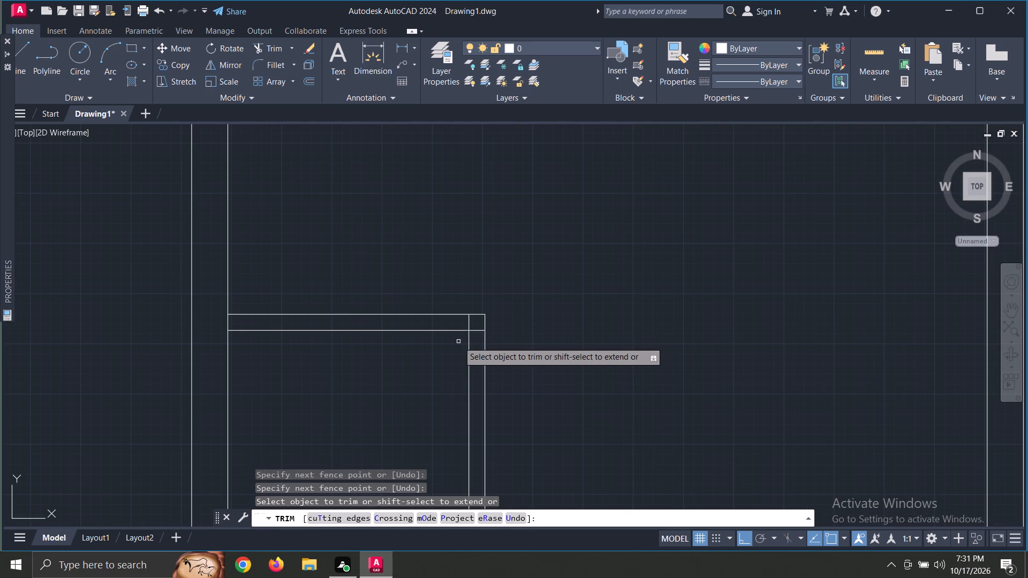
key(Escape)
Offset the inner line of the small room's top wall 2' downward into the room.
text(o)
key(space)
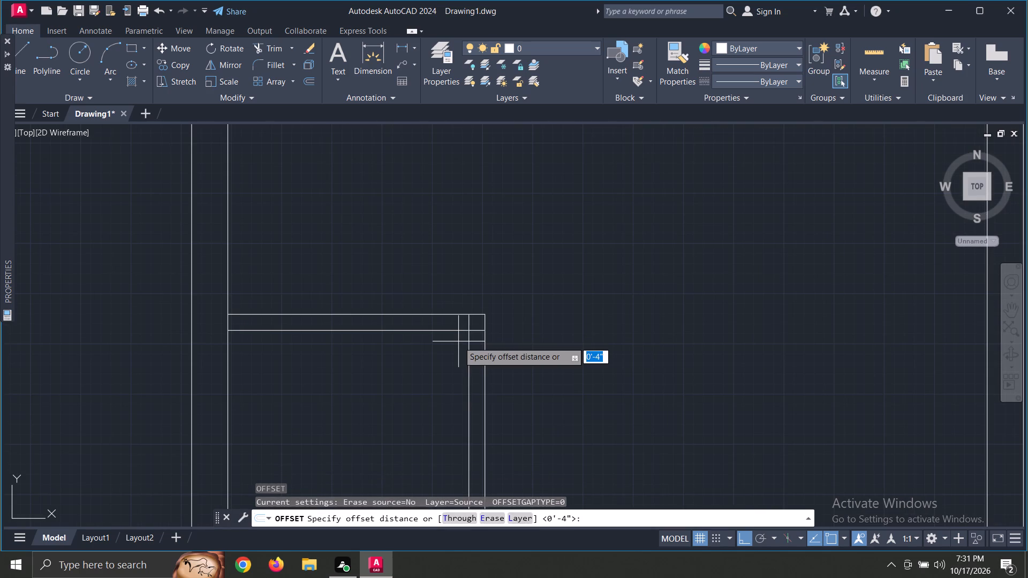
text(2')
key(Return)
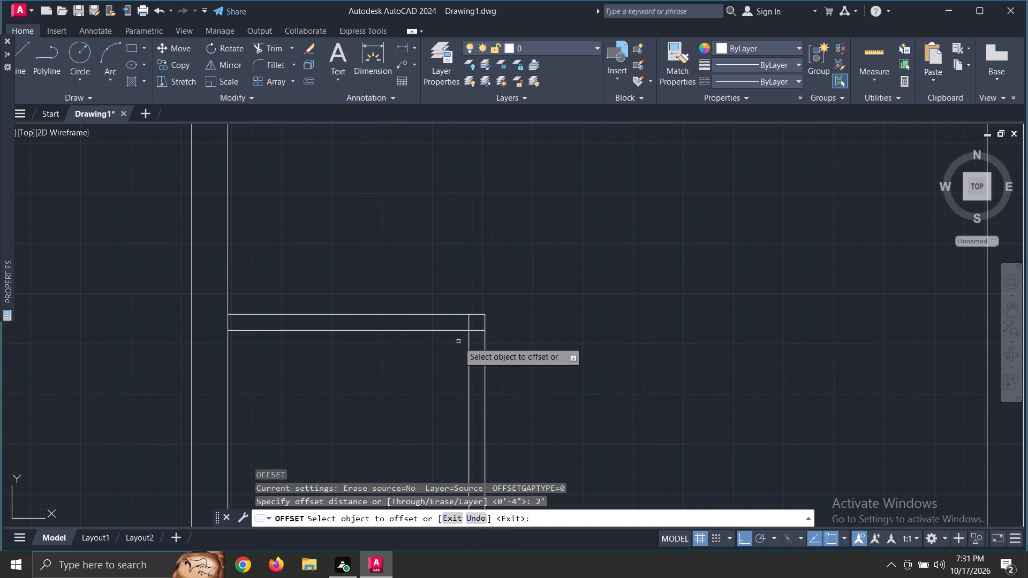
click(447, 331)
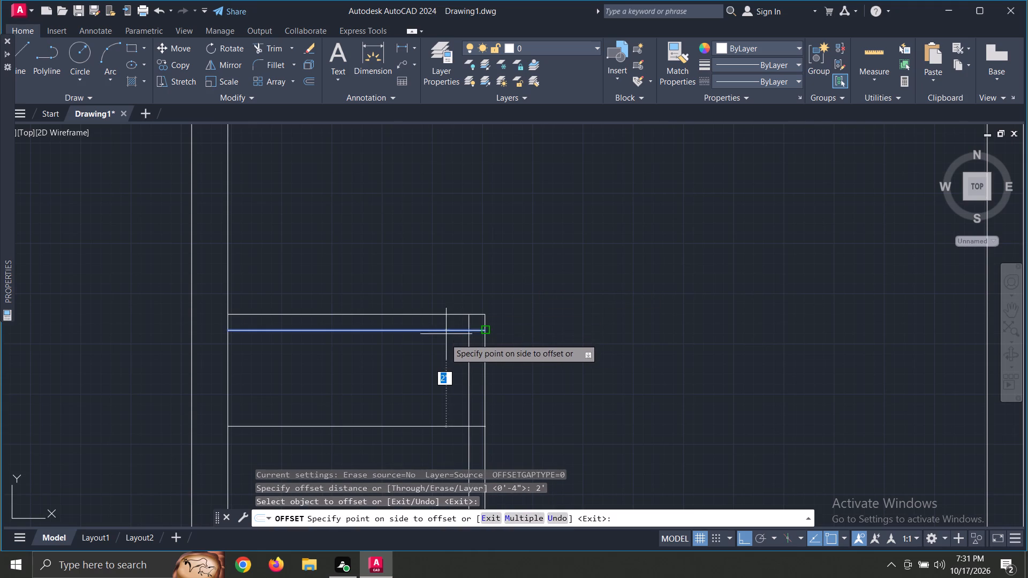
click(444, 344)
scroll(683, 322, down, 3)
scroll(683, 328, up, 2)
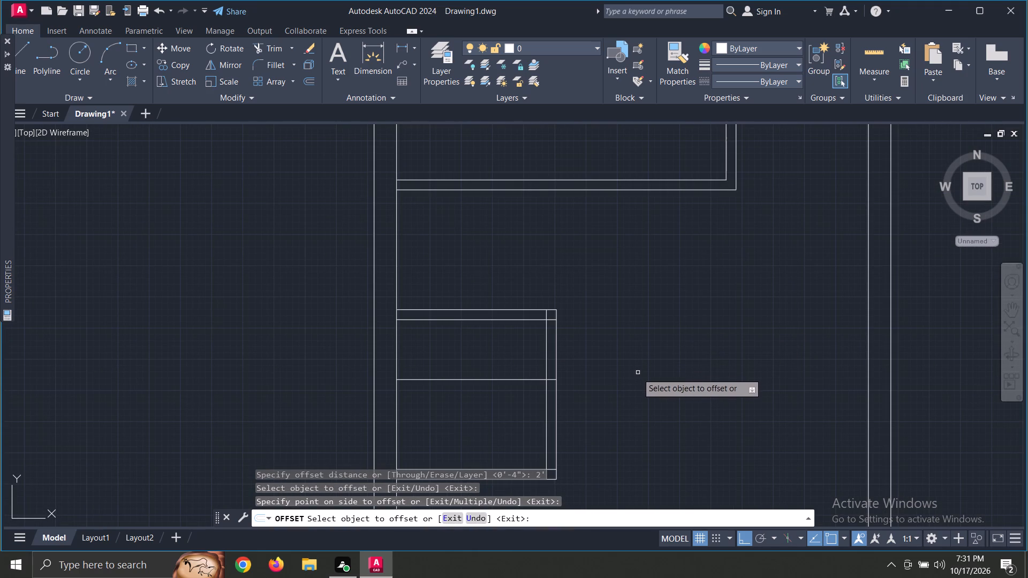
scroll(585, 435, up, 2)
middle_drag(583, 454, 599, 308)
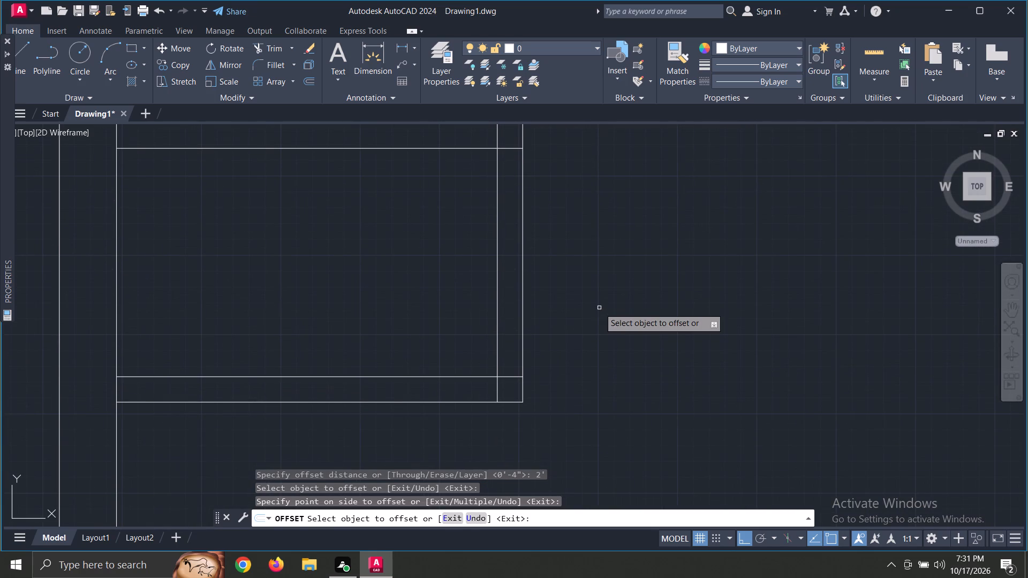
Offset the inner line of the small room's bottom wall 6" upward into the room.
key(Escape)
text(o 1)
key(BackSpace)
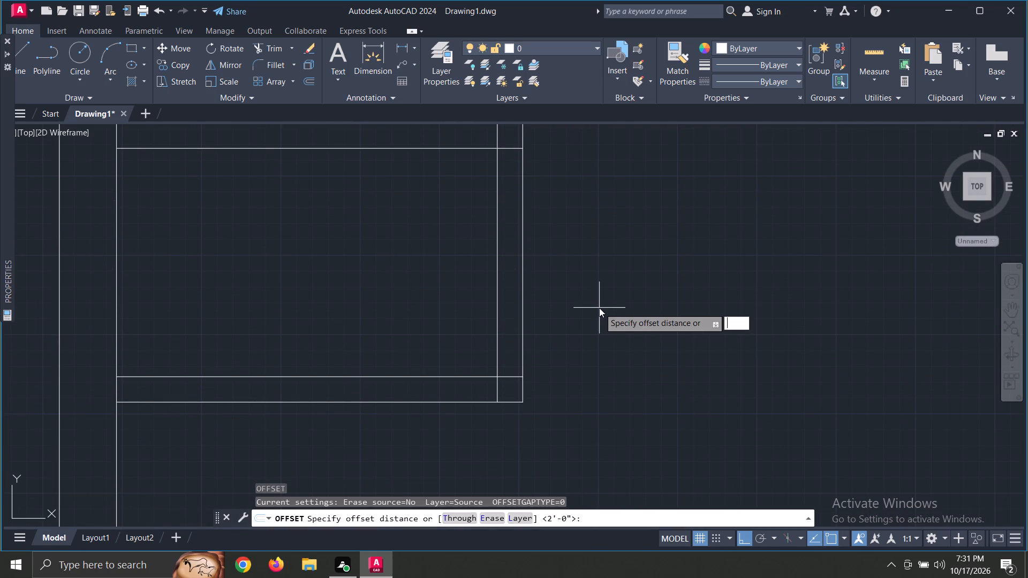
text(6")
key(Return)
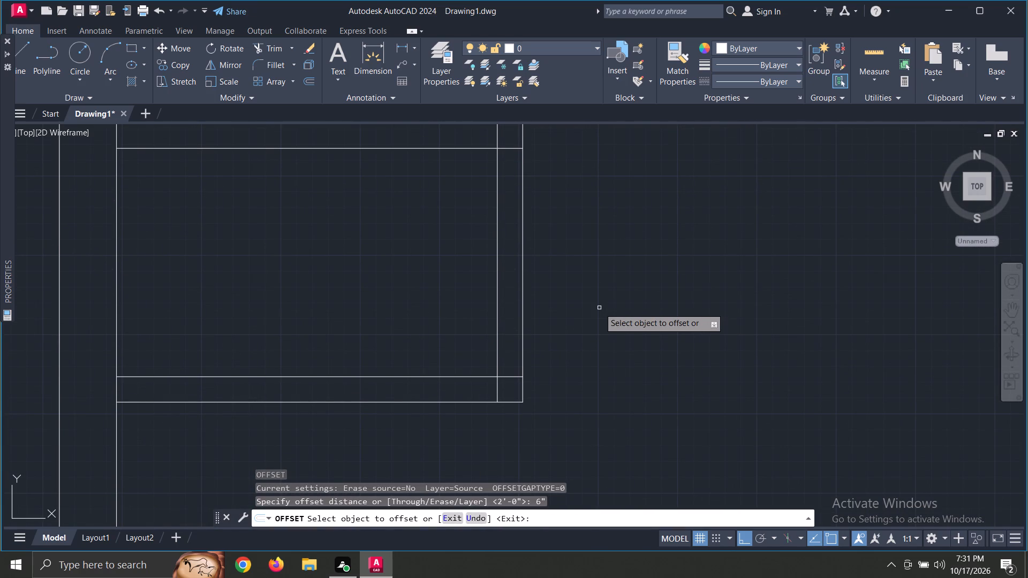
click(405, 376)
click(405, 352)
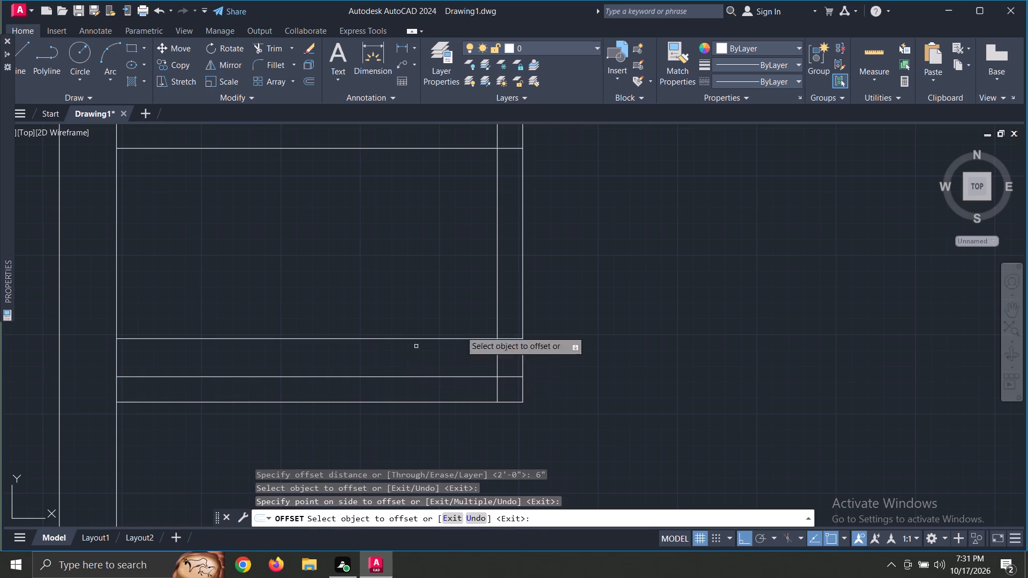
middle_drag(554, 282, 562, 314)
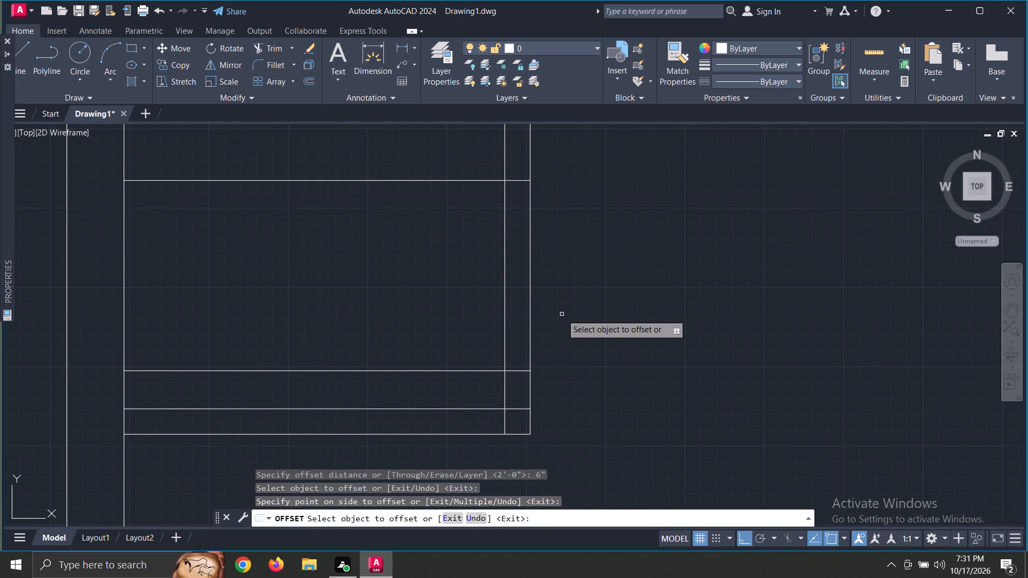
key(r)
key(Escape)
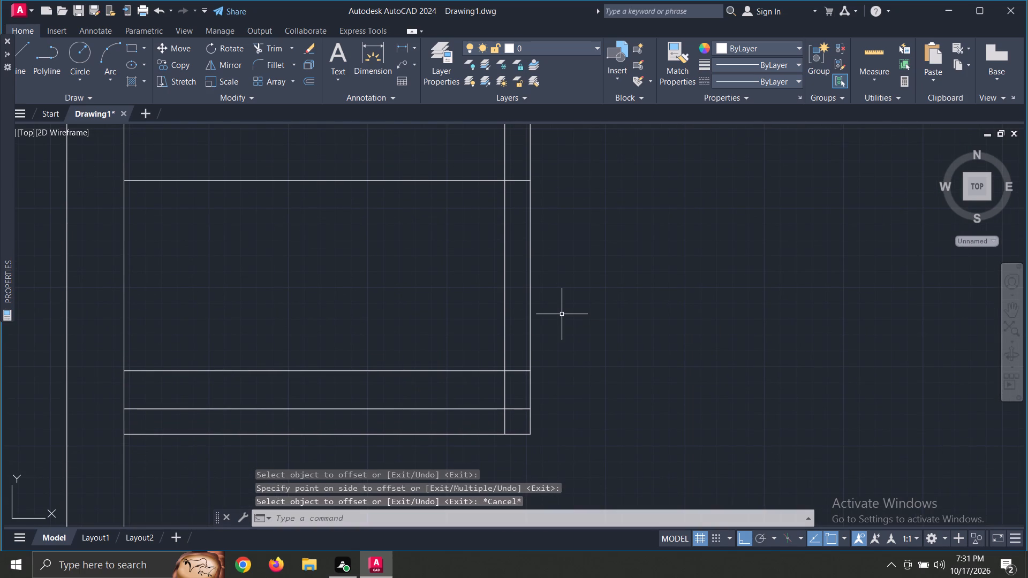
Trim the small room's right wall between the two offset lines to form an opening, and trim both guide lines inside the room.
text(tr)
key(space)
key(space)
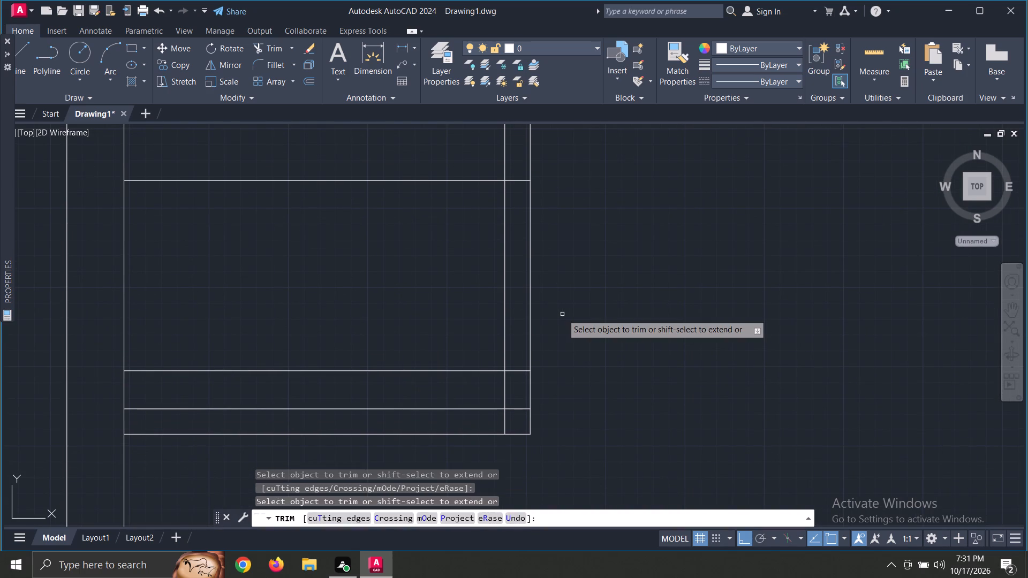
drag(467, 283, 586, 301)
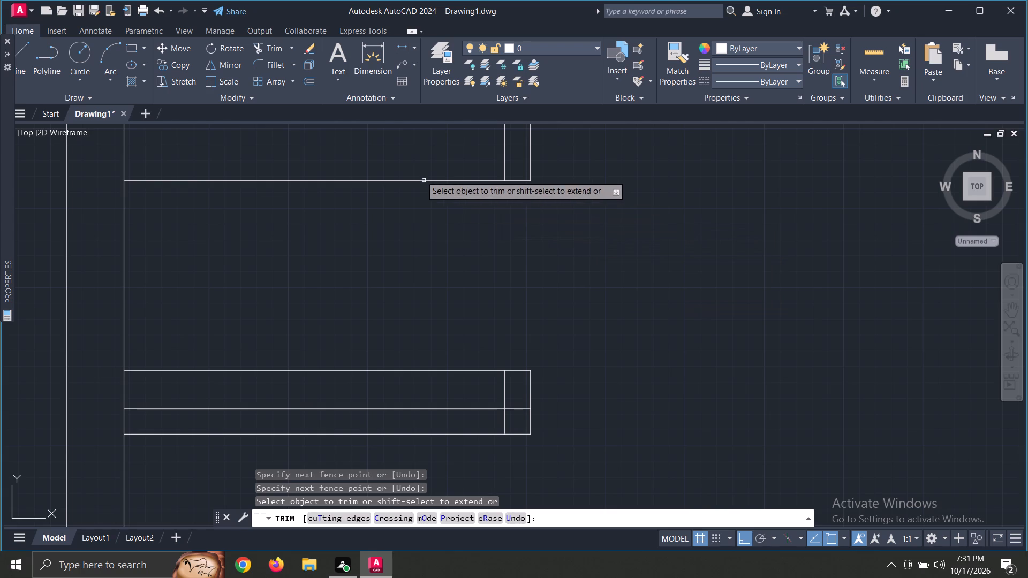
drag(417, 158, 429, 222)
drag(382, 387, 399, 333)
Trim away the outer line of the small room's bottom wall and its leftover corner pieces, keeping the inner line.
scroll(411, 298, down, 3)
scroll(497, 313, up, 1)
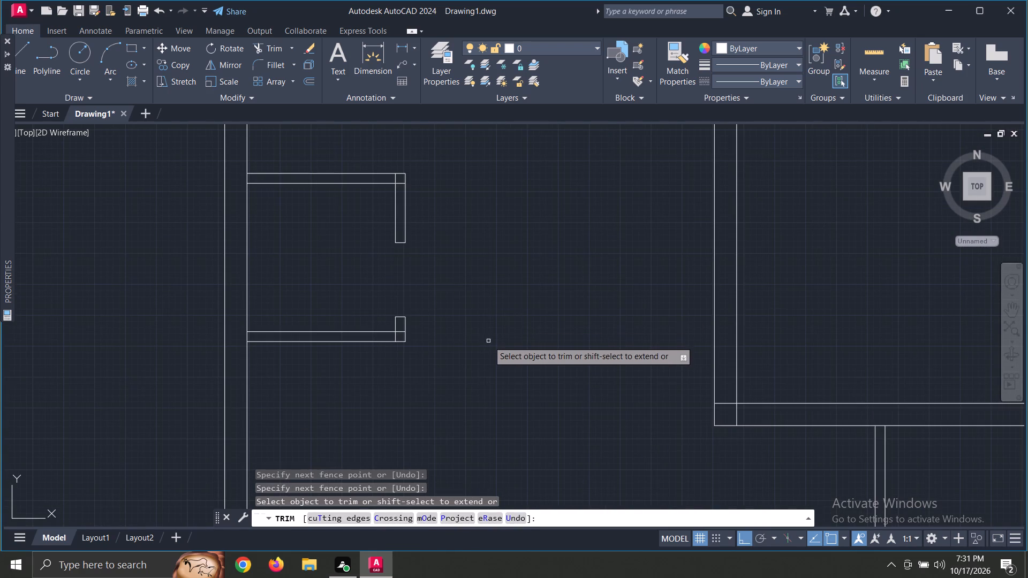
scroll(488, 343, down, 1)
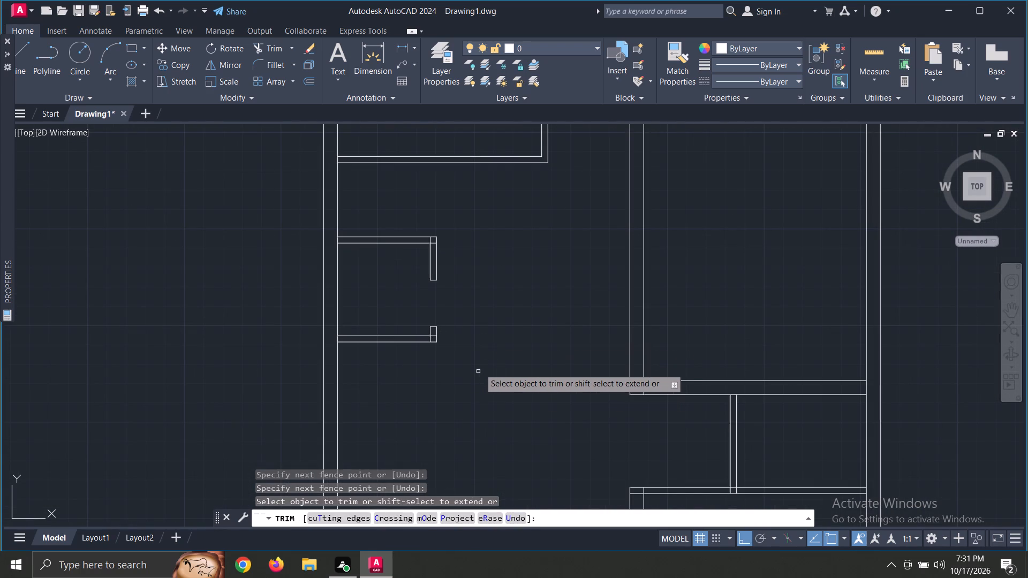
scroll(500, 339, down, 2)
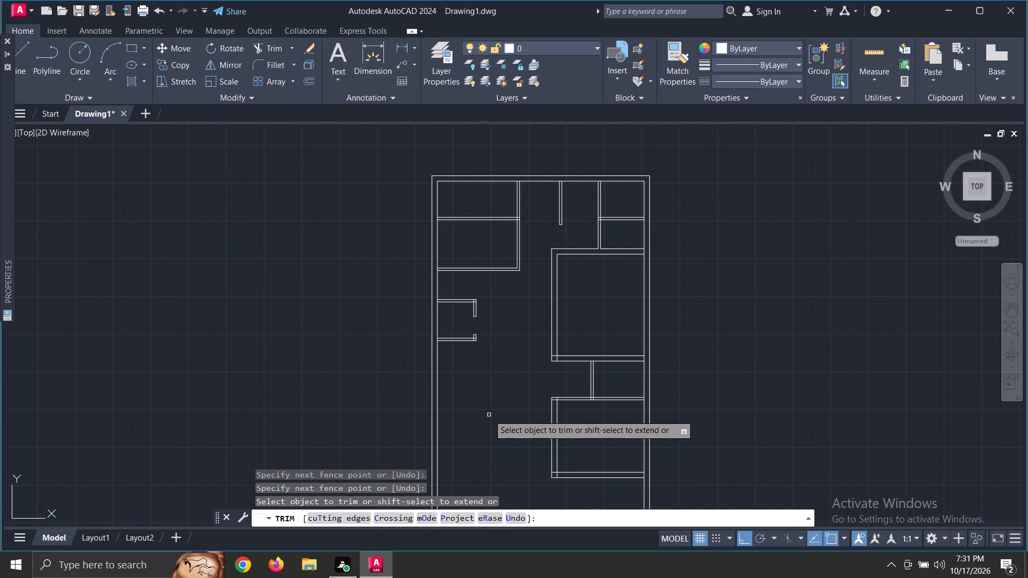
scroll(489, 415, up, 2)
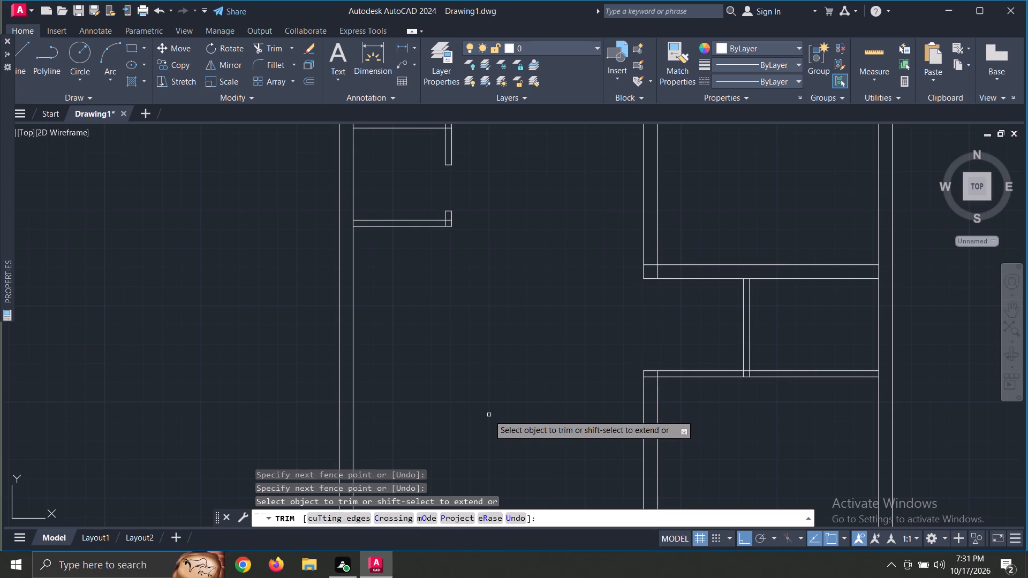
click(399, 225)
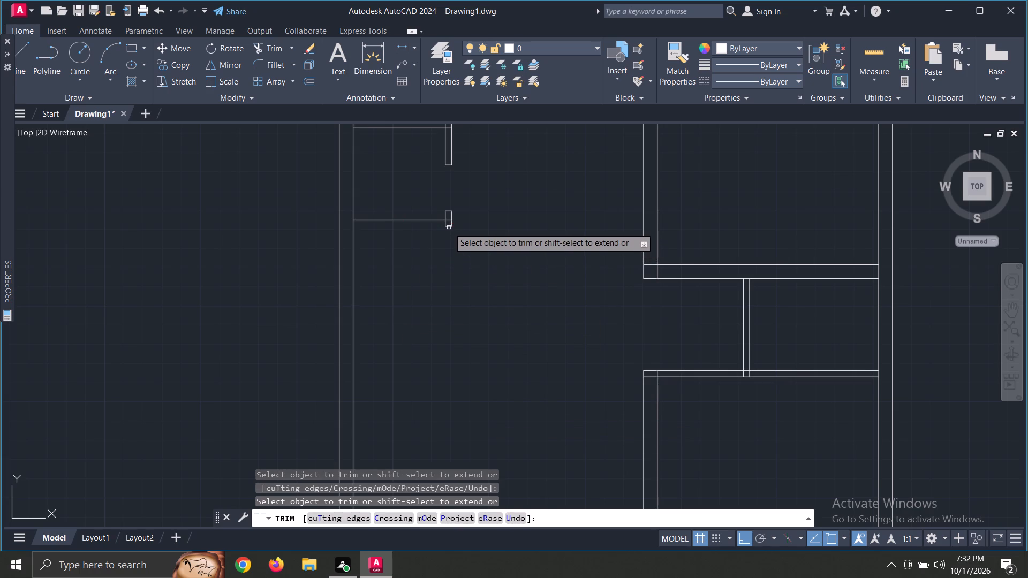
click(449, 227)
drag(437, 225, 444, 226)
scroll(470, 238, up, 2)
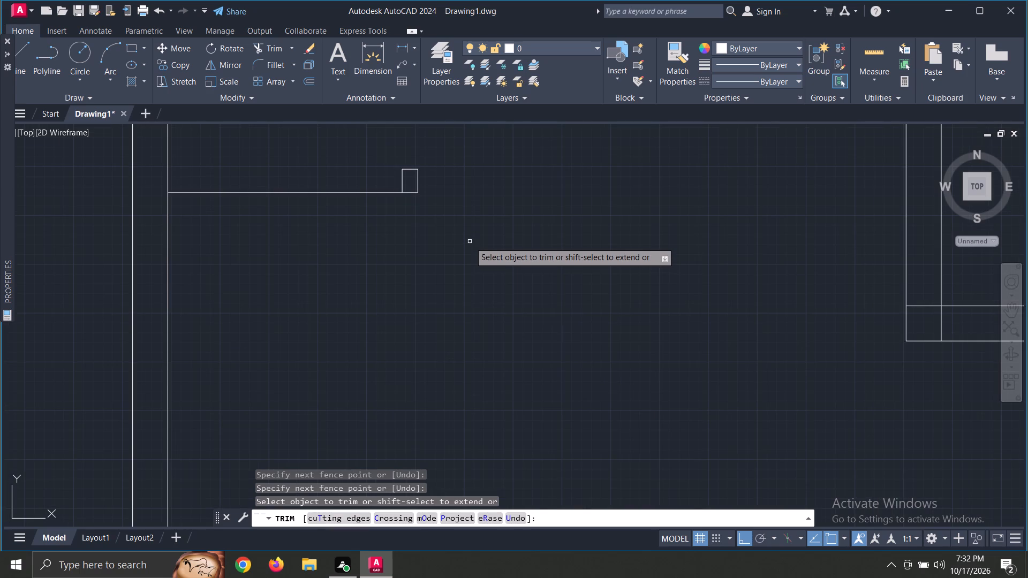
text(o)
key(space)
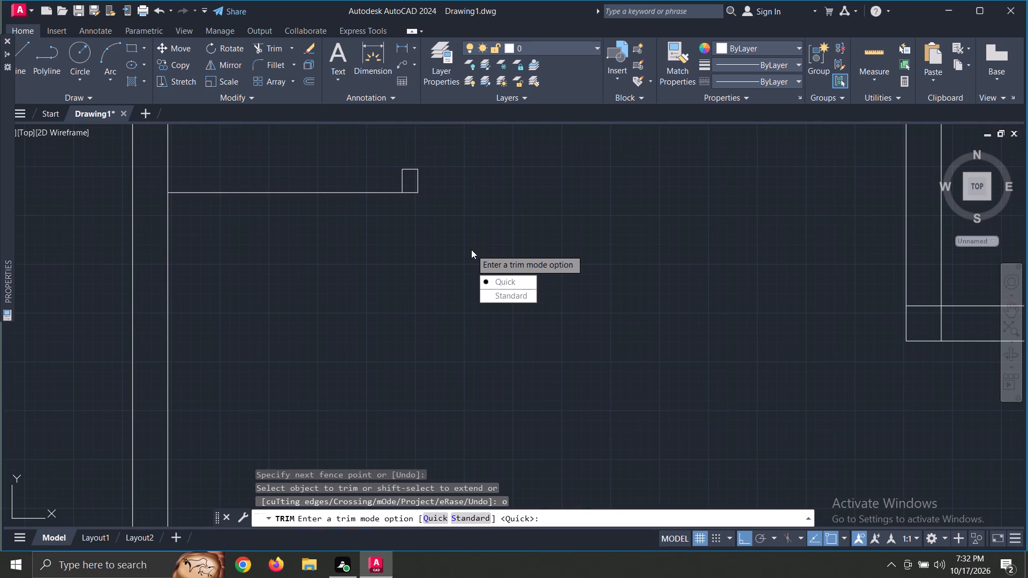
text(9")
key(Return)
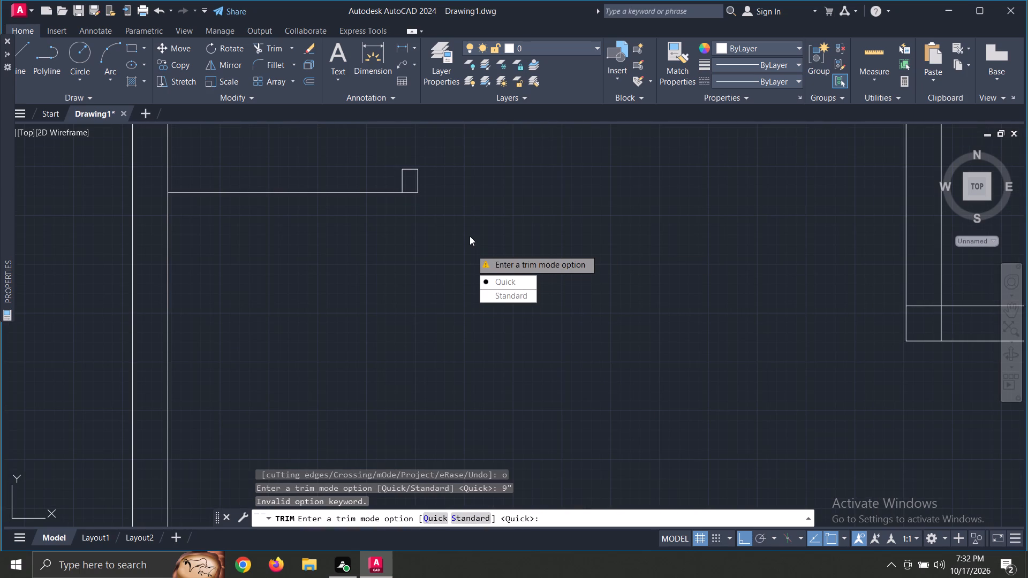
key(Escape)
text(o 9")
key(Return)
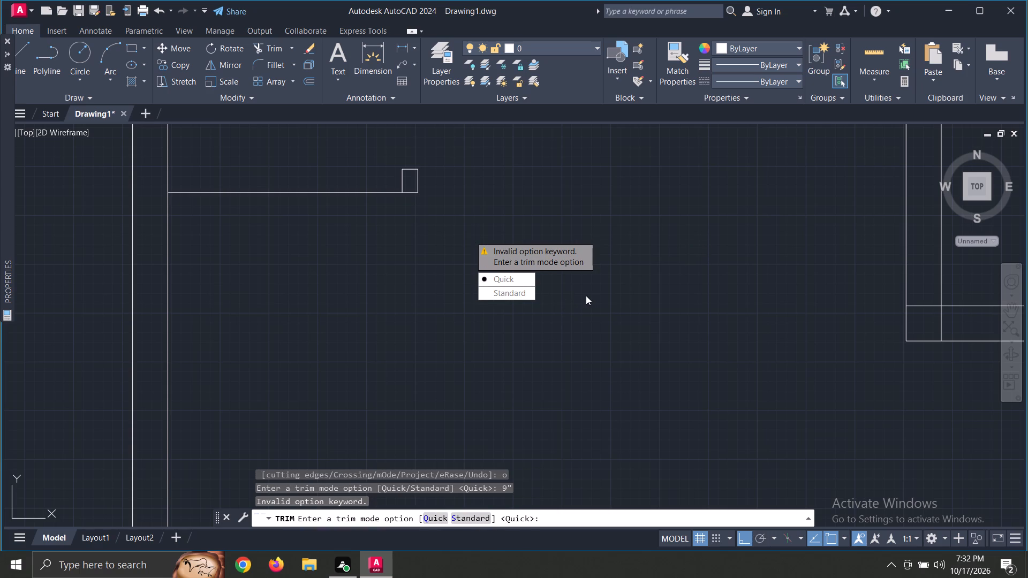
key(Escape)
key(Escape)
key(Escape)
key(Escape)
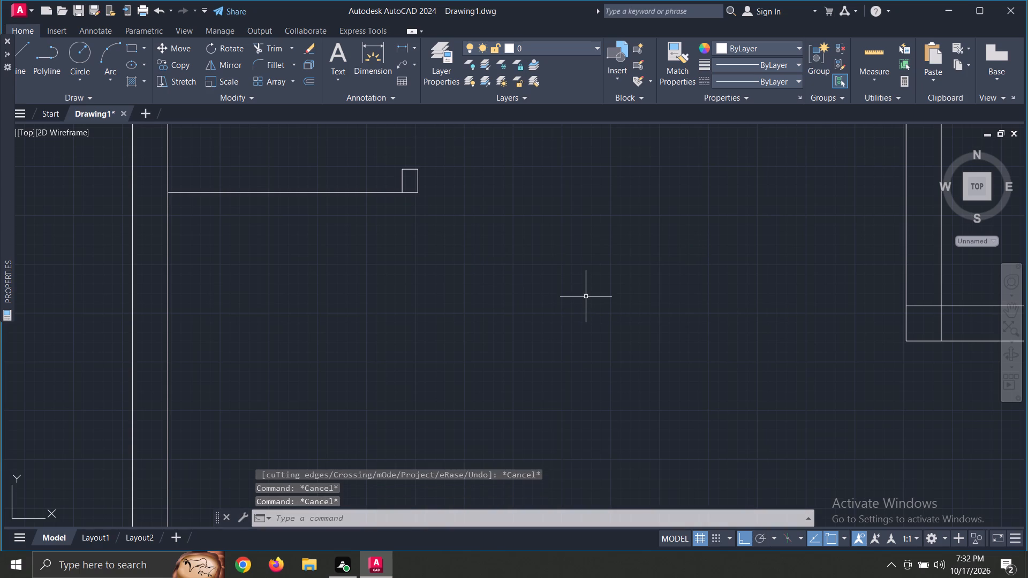
Offset the remaining line of the small room's bottom wall 9" downward, outside the room.
text(o)
key(space)
text(9")
key(space)
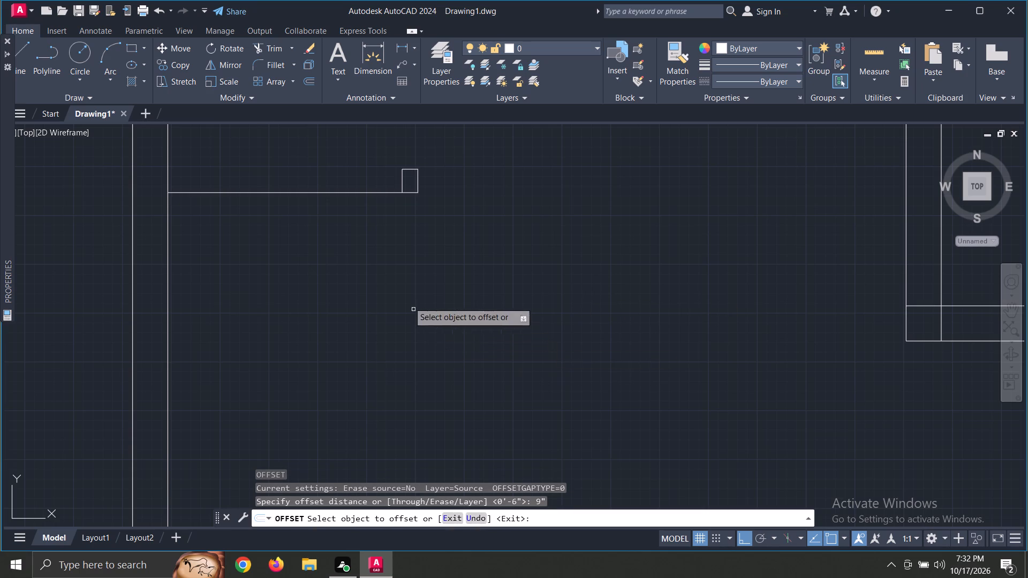
click(359, 194)
click(358, 241)
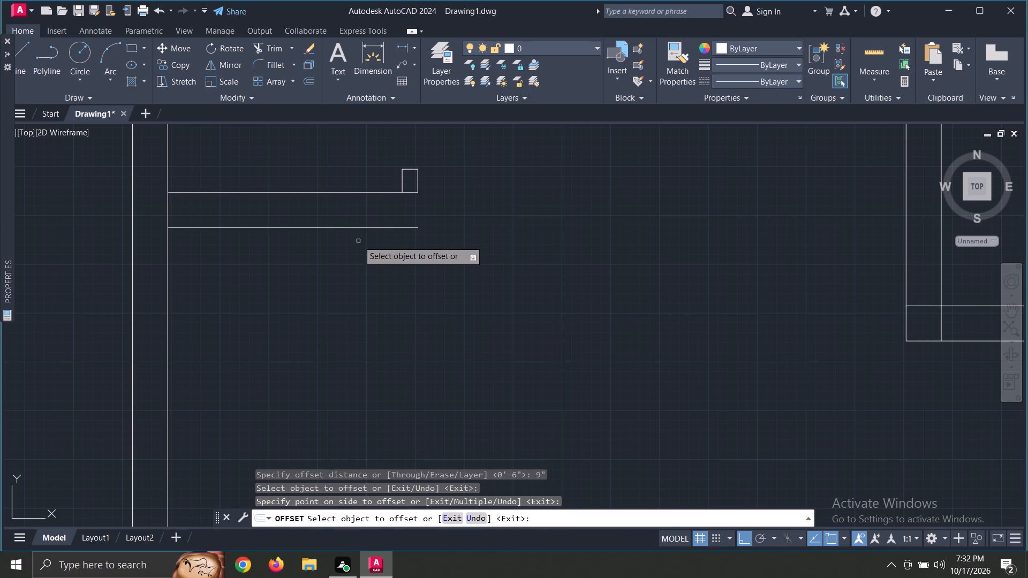
key(Escape)
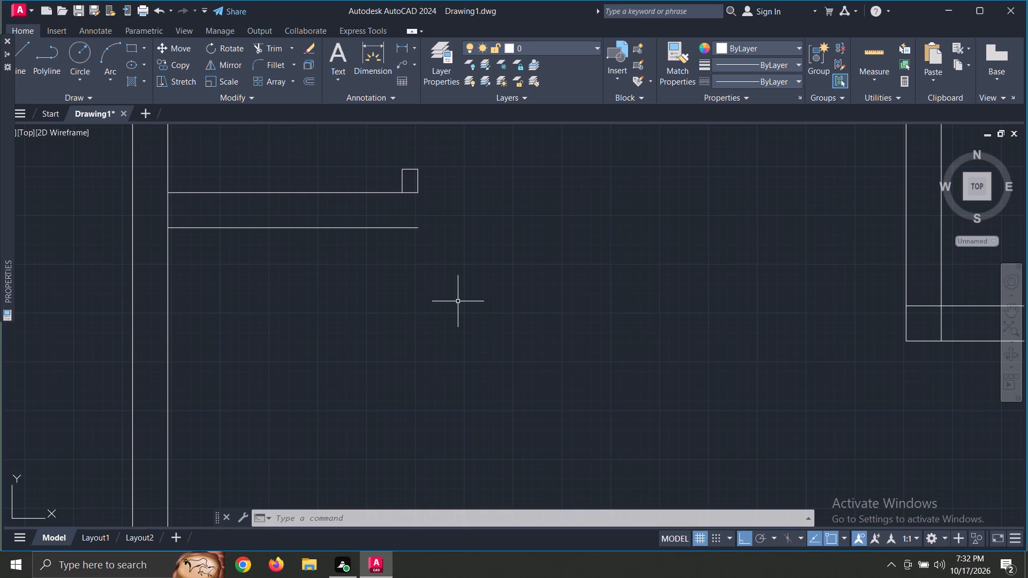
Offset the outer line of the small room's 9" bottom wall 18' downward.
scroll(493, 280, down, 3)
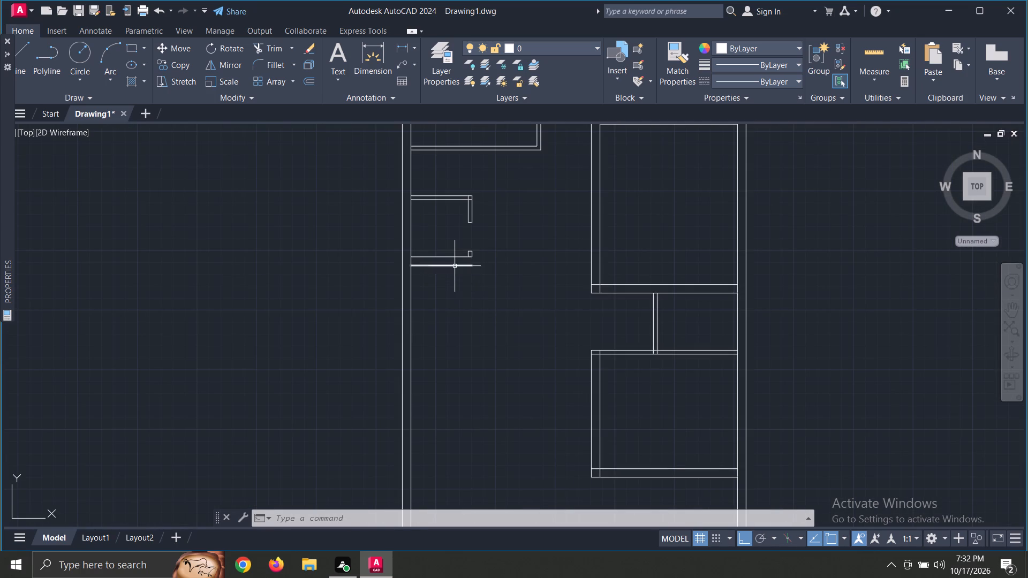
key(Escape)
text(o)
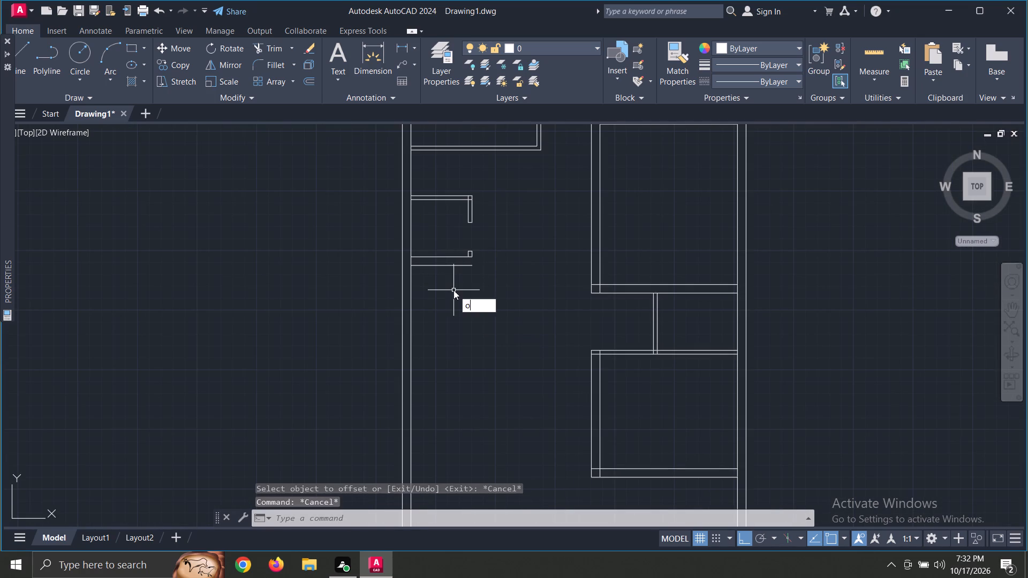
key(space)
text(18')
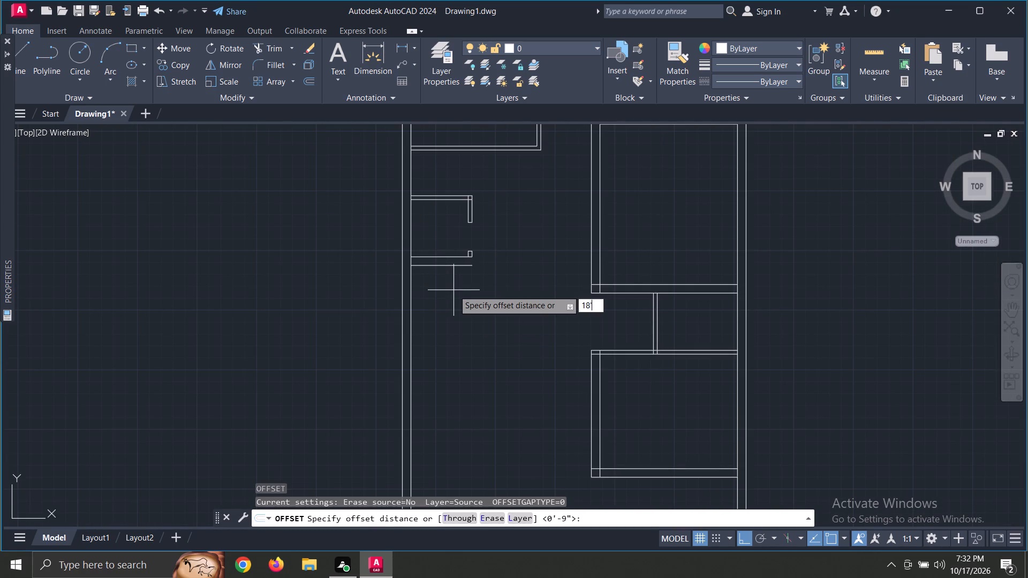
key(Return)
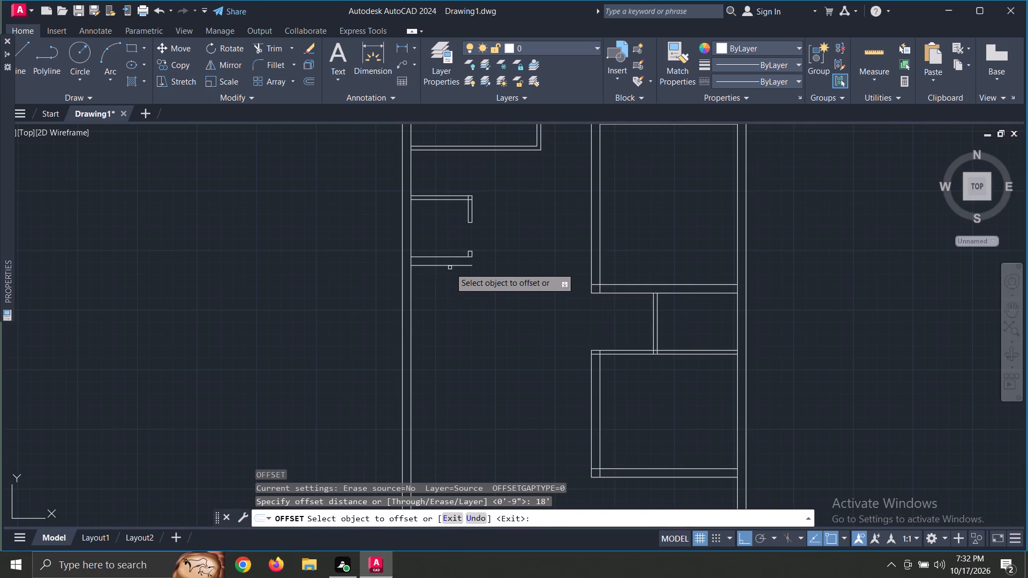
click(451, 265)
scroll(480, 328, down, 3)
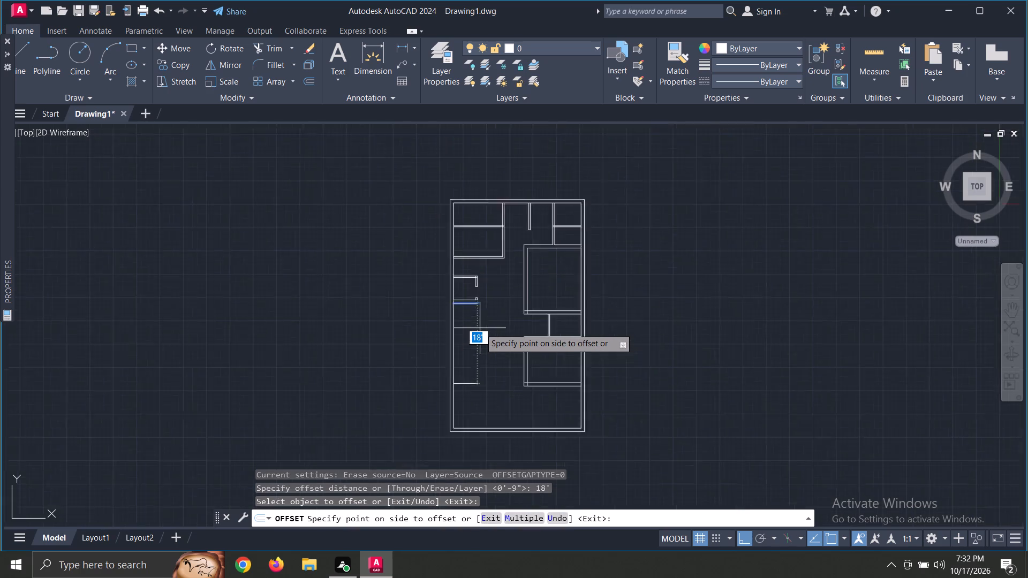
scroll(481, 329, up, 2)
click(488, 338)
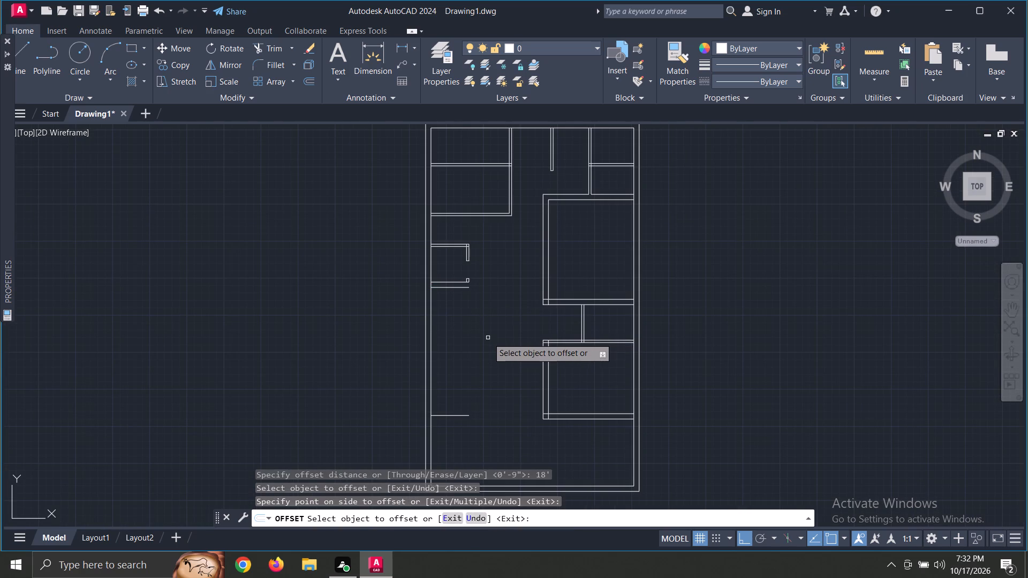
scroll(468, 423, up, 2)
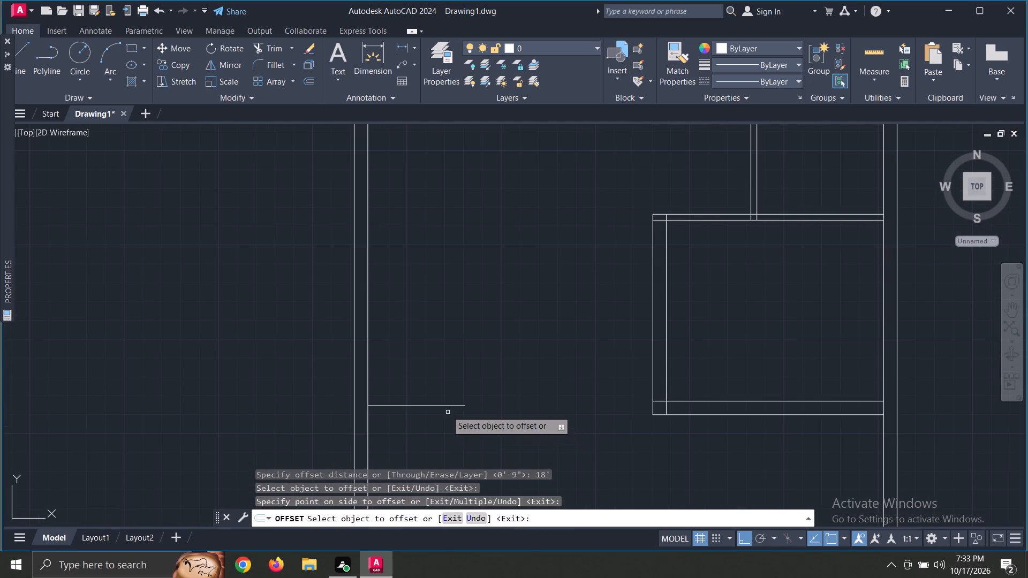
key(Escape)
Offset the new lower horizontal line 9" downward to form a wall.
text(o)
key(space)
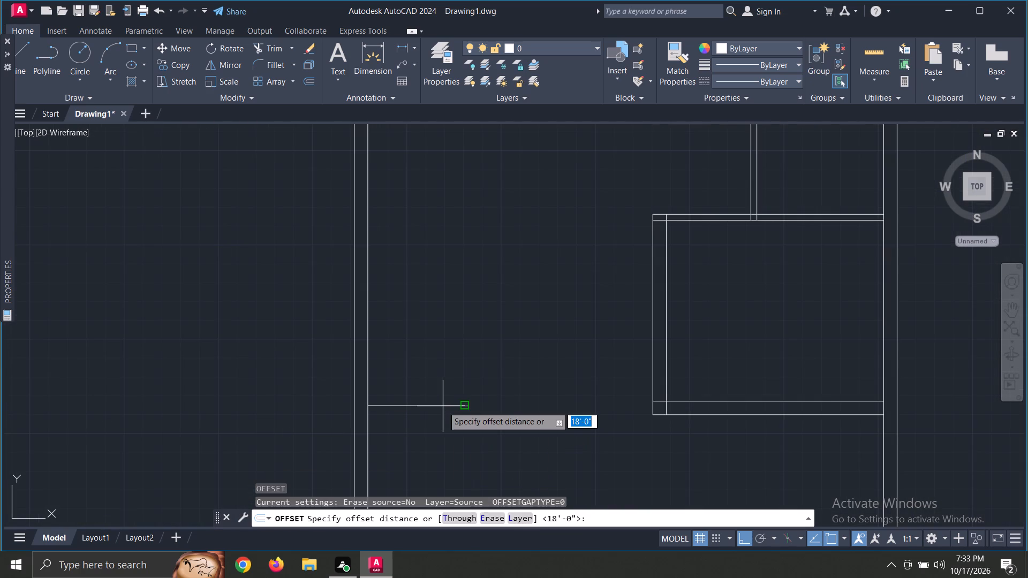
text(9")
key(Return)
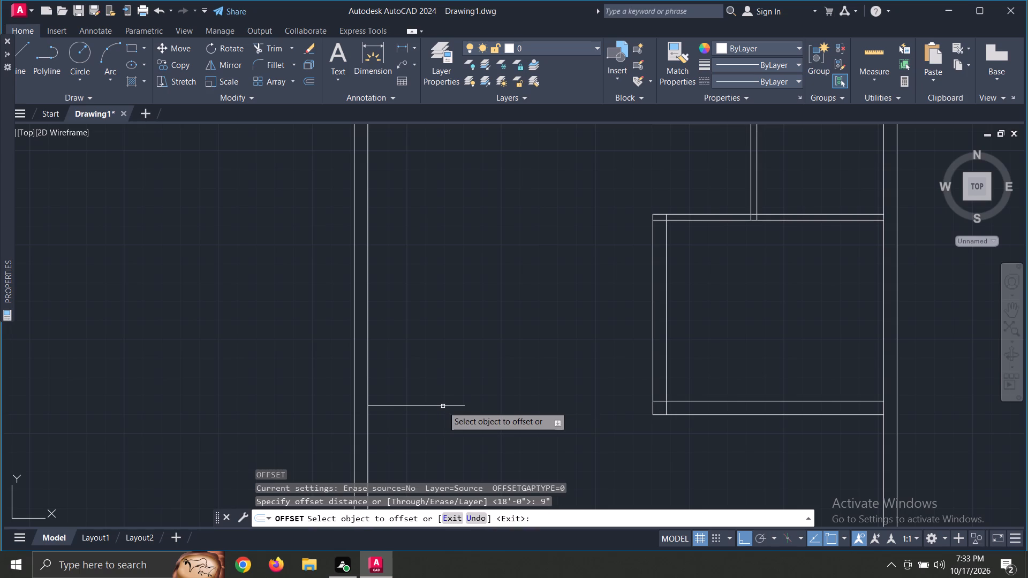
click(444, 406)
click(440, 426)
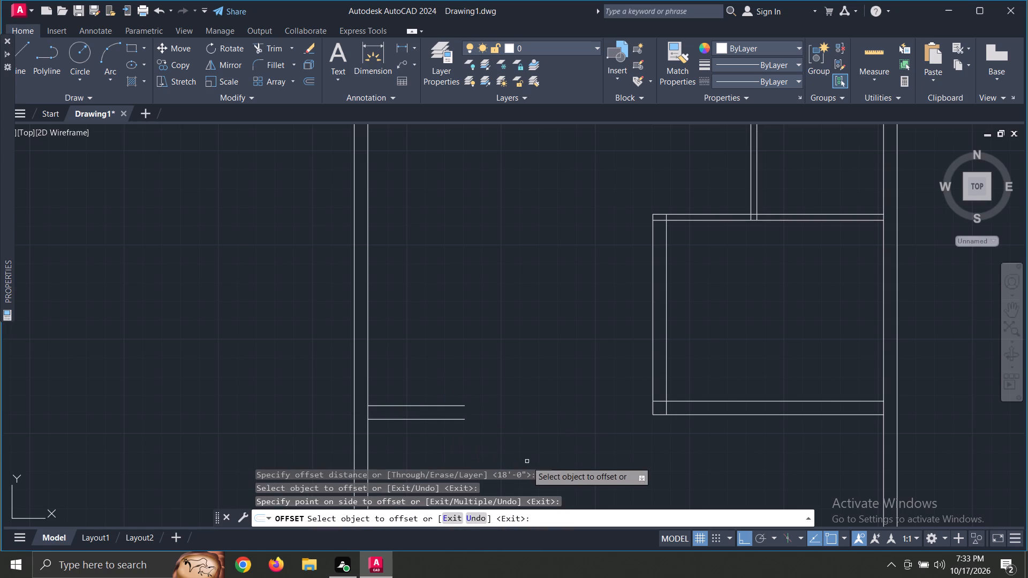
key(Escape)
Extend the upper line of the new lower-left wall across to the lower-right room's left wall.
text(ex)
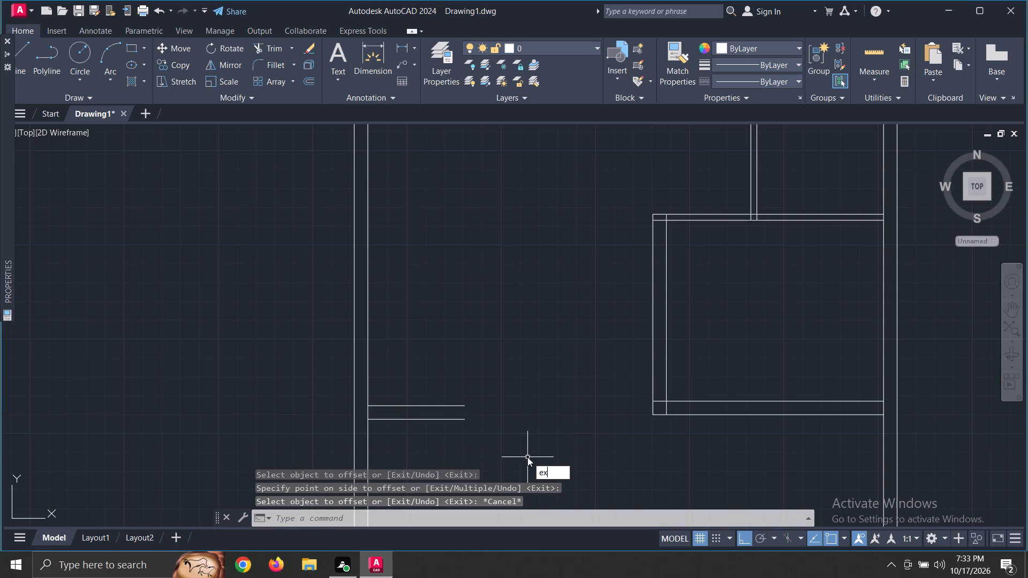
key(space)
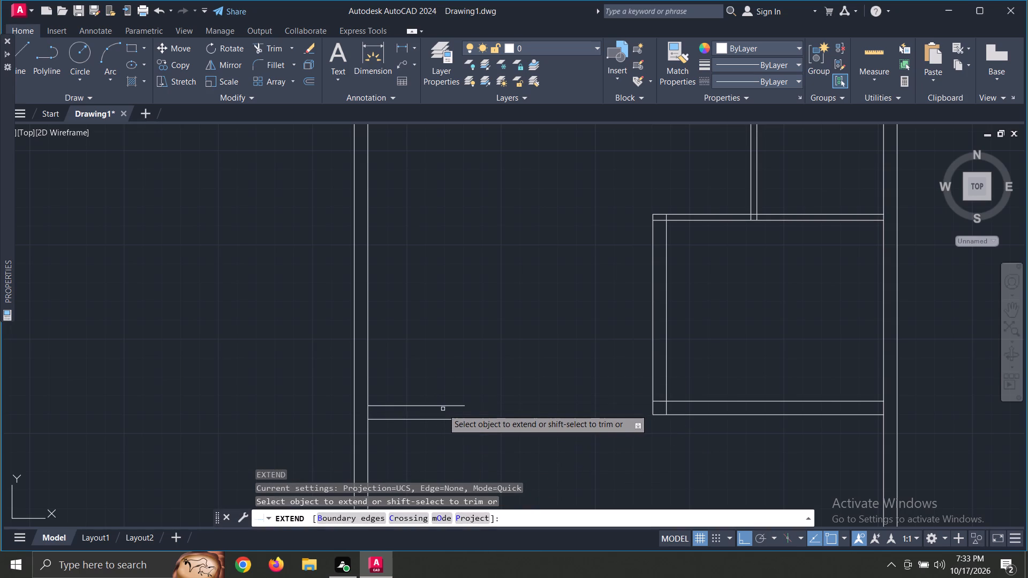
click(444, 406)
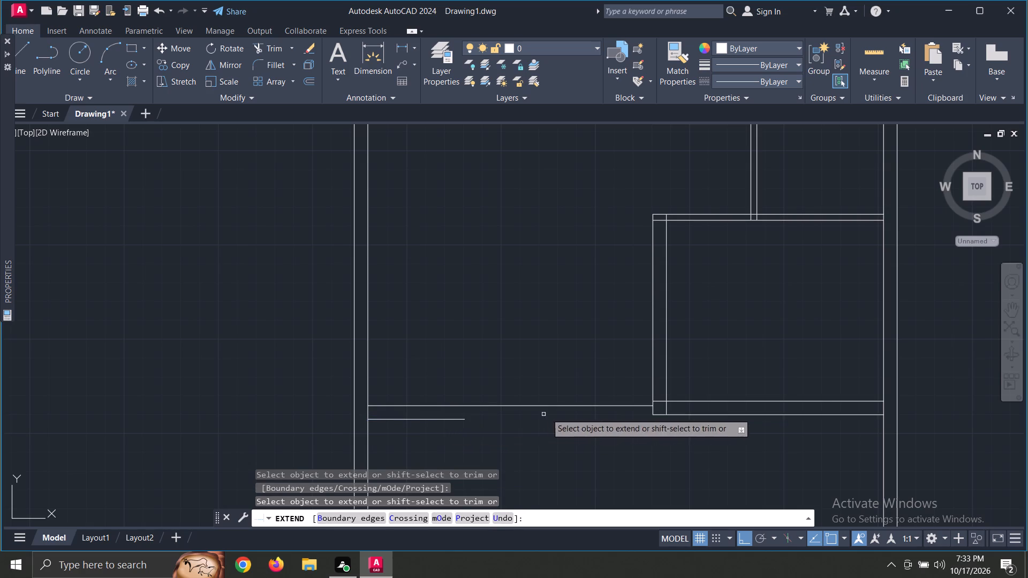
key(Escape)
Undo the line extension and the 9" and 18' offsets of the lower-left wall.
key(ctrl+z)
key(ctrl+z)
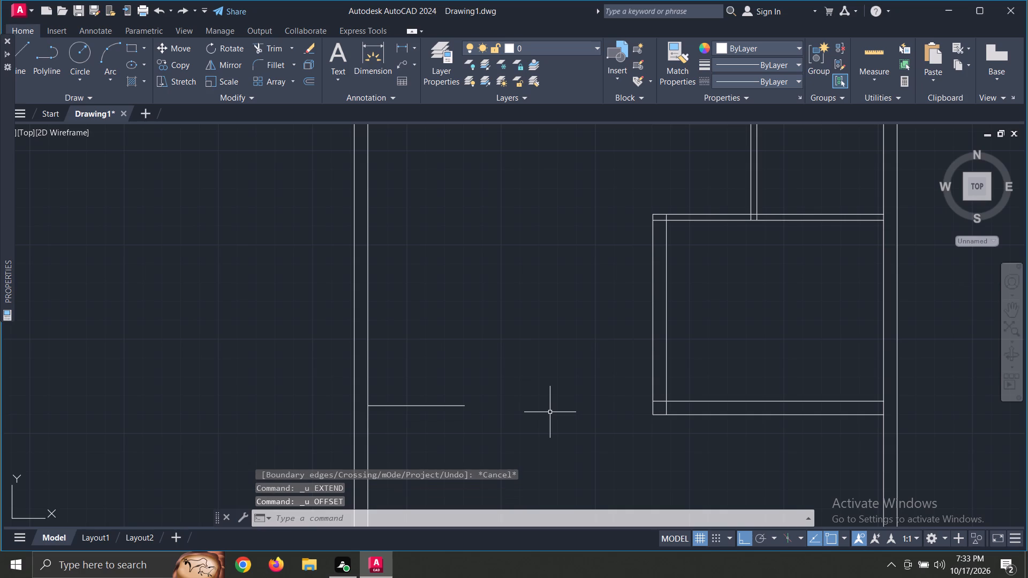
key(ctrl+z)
Extend both lines of the lower-right room's 9" bottom wall across to the left outer wall.
text(ex)
key(space)
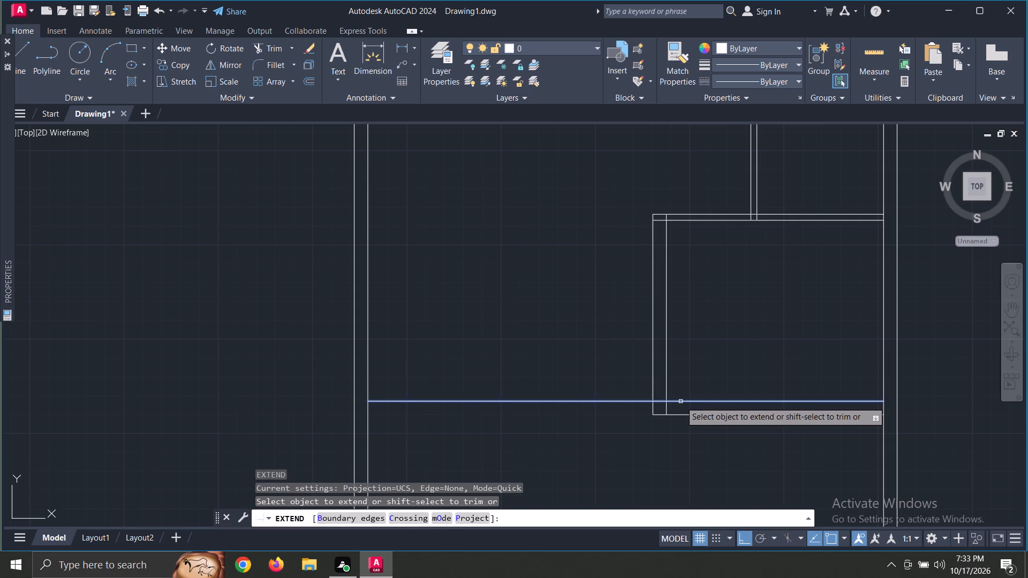
click(681, 401)
click(681, 416)
scroll(580, 310, down, 2)
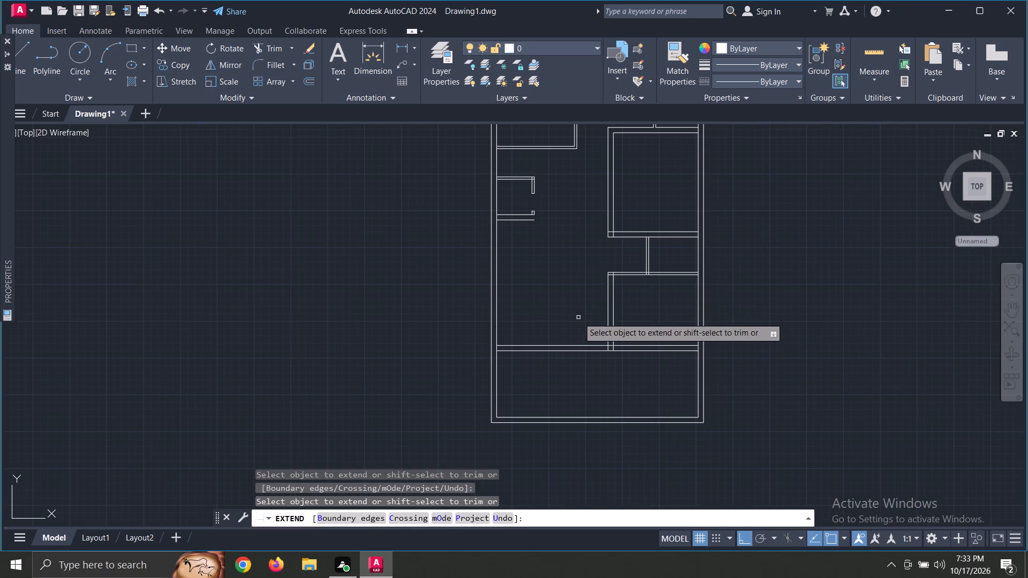
Extend both lines of the small 5' by 5' room's bottom wall to the large right-hand room's left wall.
scroll(518, 222, up, 1)
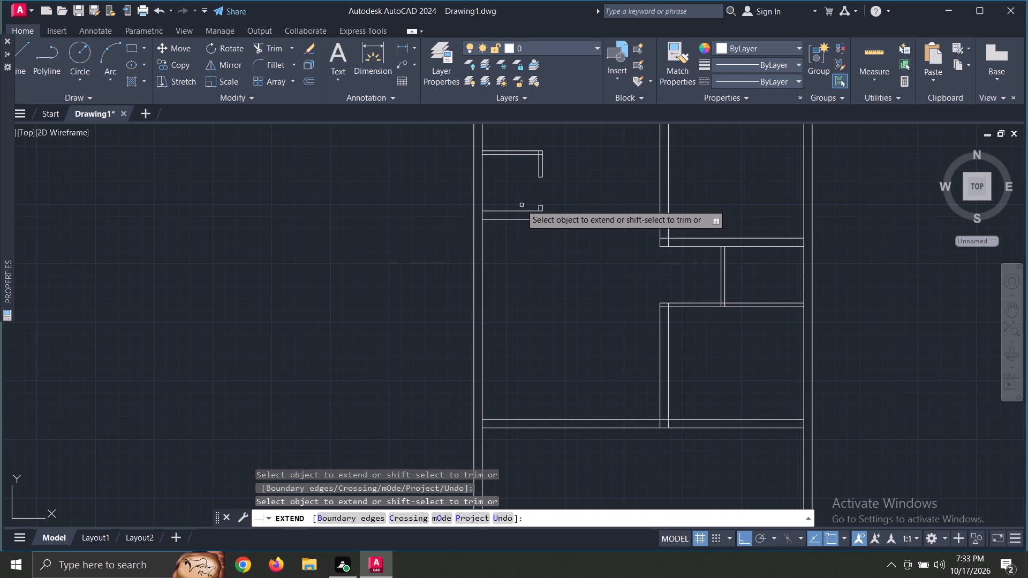
click(527, 221)
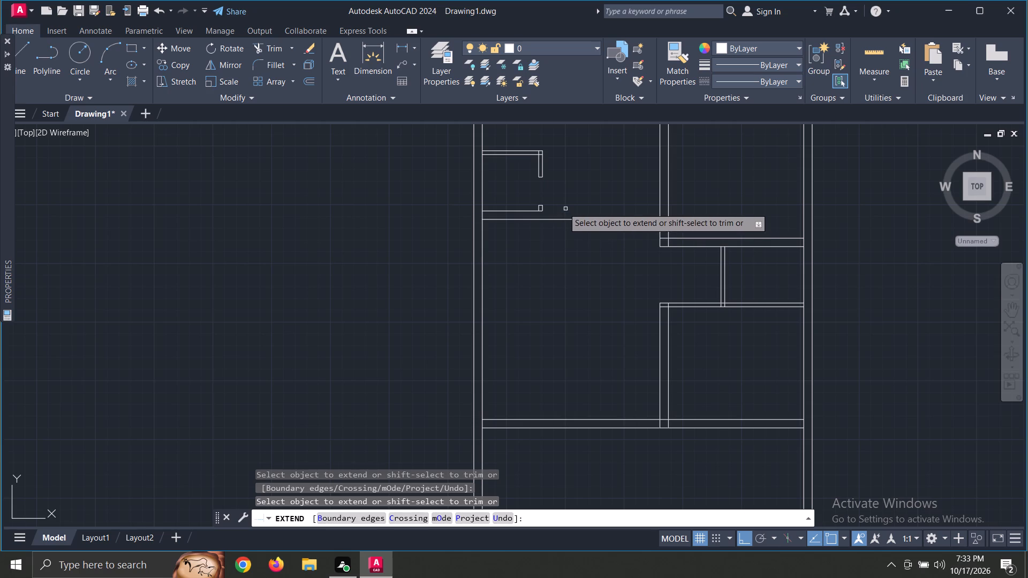
click(527, 211)
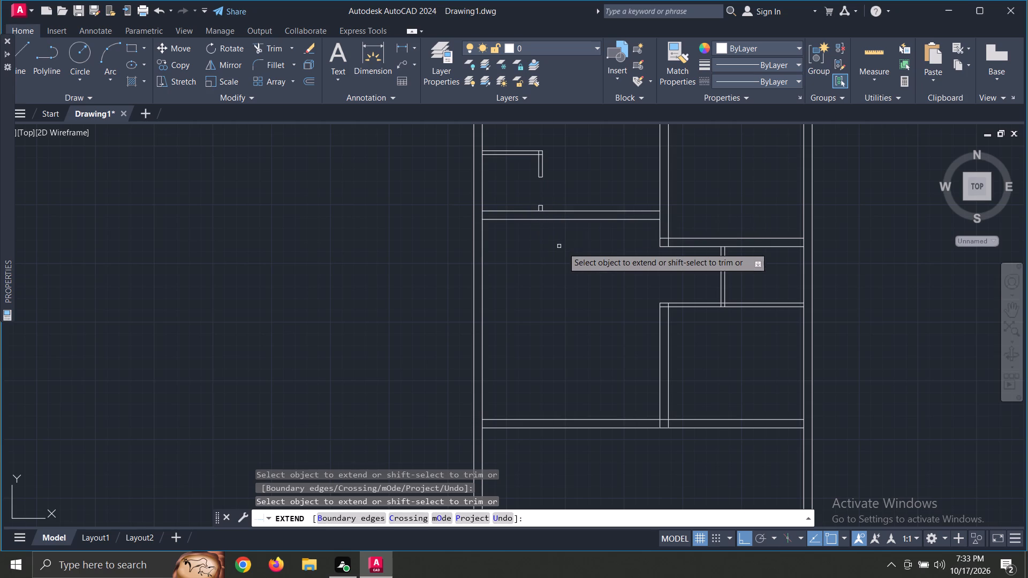
key(Escape)
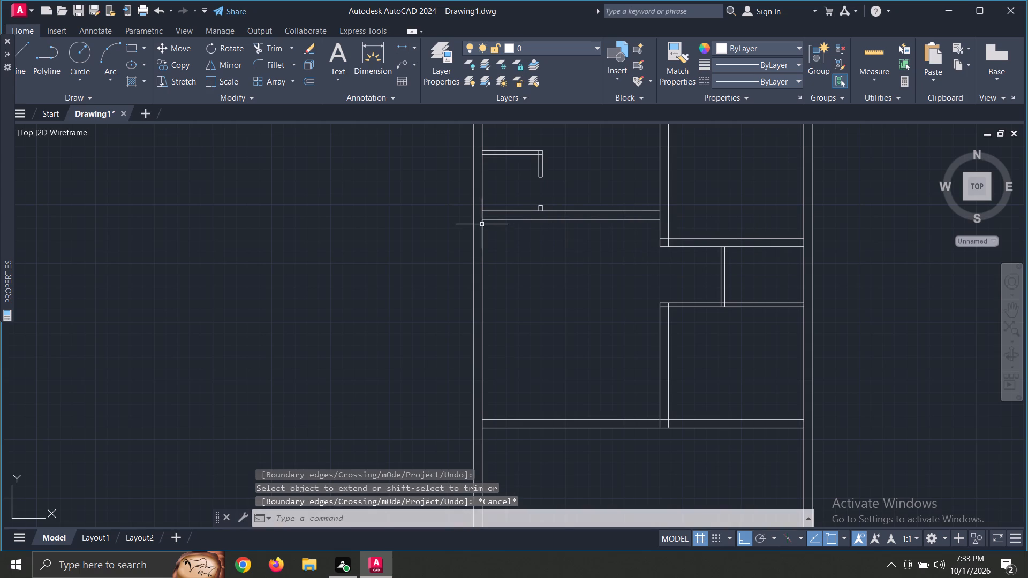
key(Escape)
Offset the left outer wall's inner line 10' into the building.
text(o)
key(space)
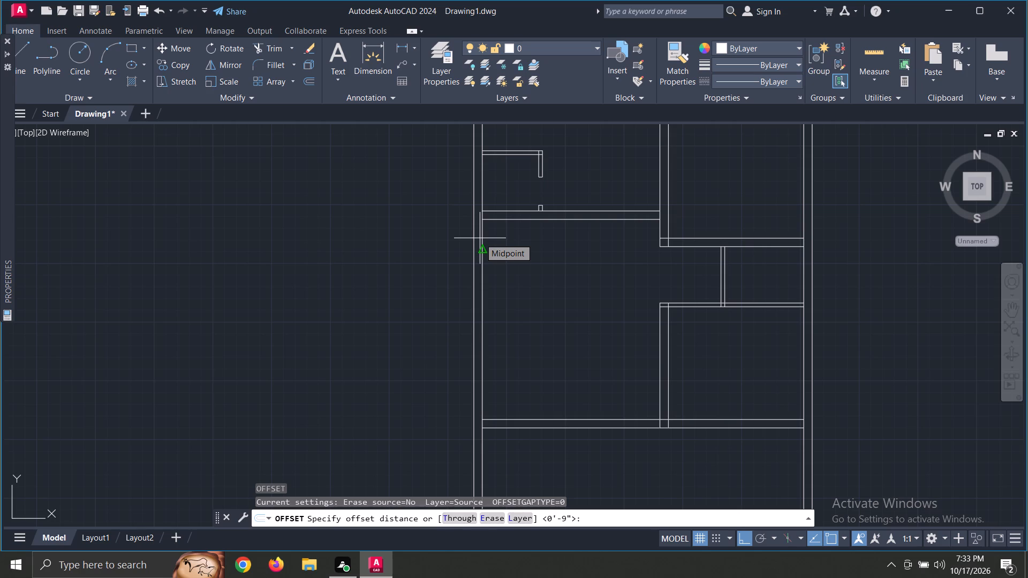
text(10')
key(Return)
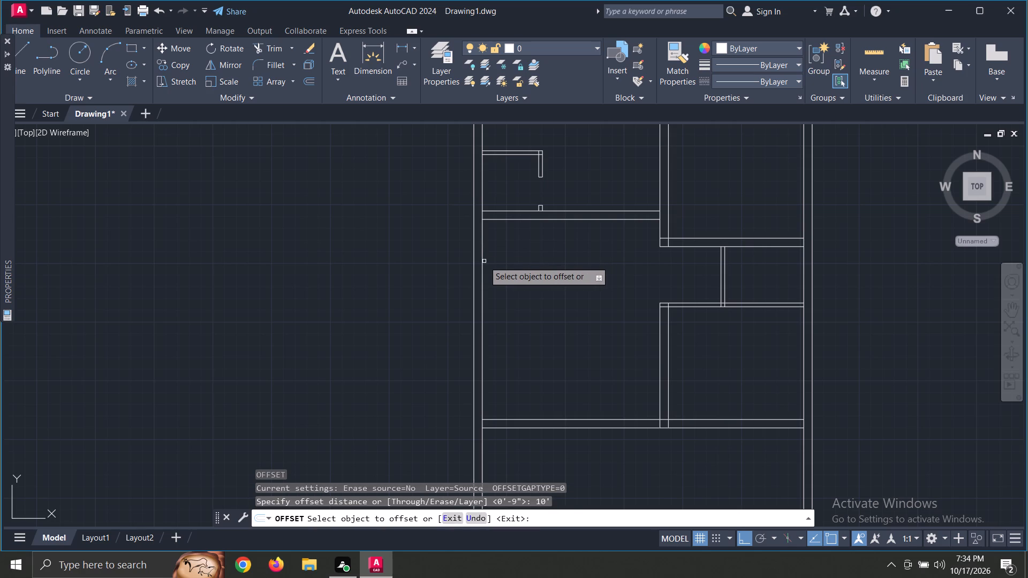
click(483, 261)
click(489, 265)
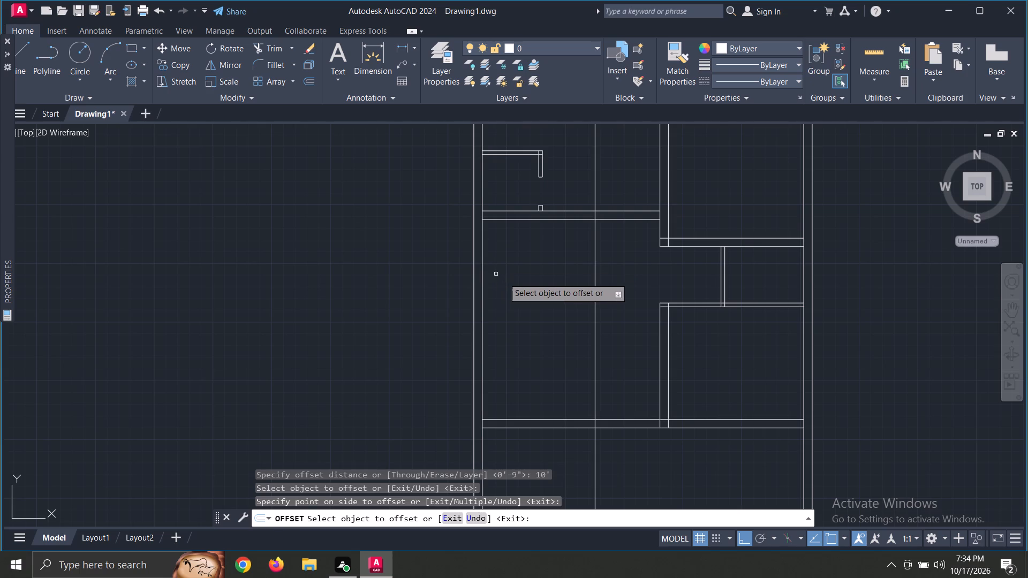
key(Escape)
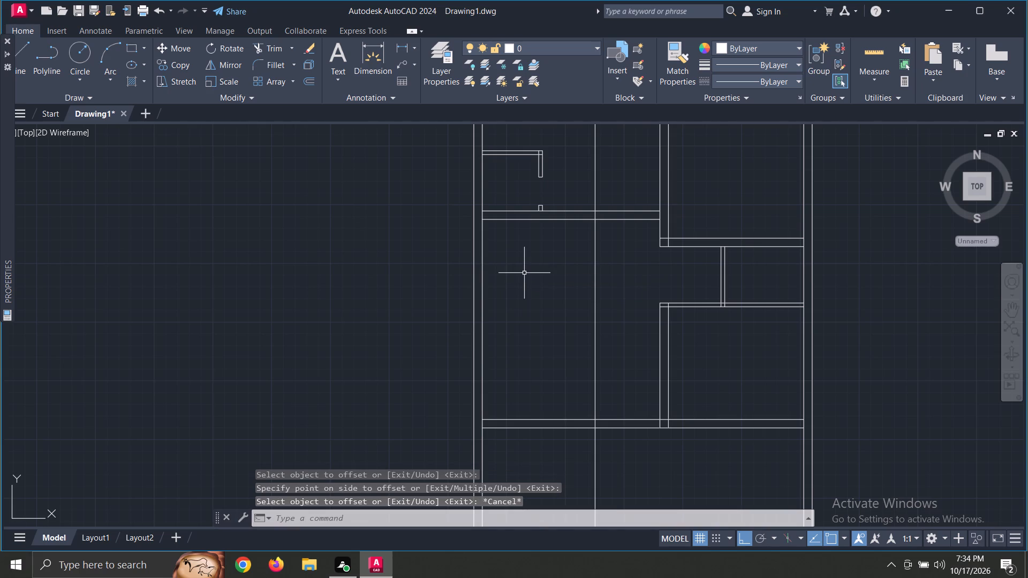
Trim the small room's extended bottom wall at the 10' offset line, and trim that line above and below the wall.
text(tr)
key(space)
key(space)
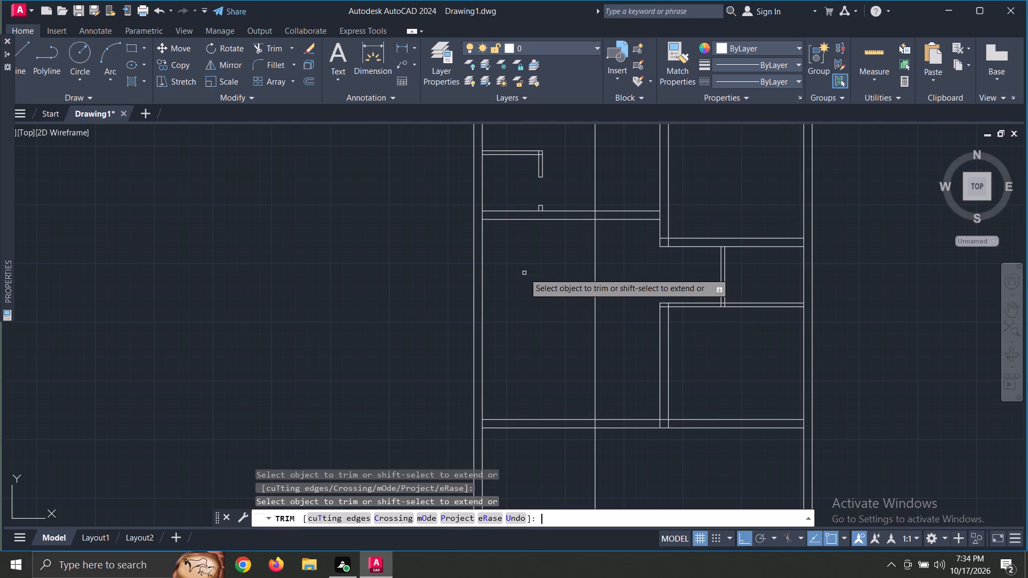
drag(565, 300, 609, 310)
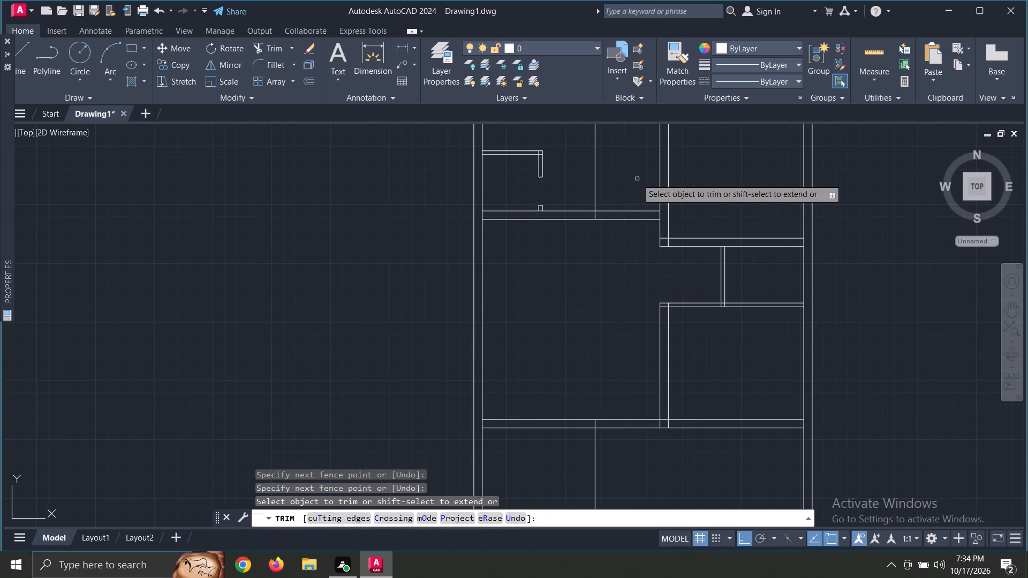
drag(637, 179, 637, 245)
drag(580, 171, 619, 179)
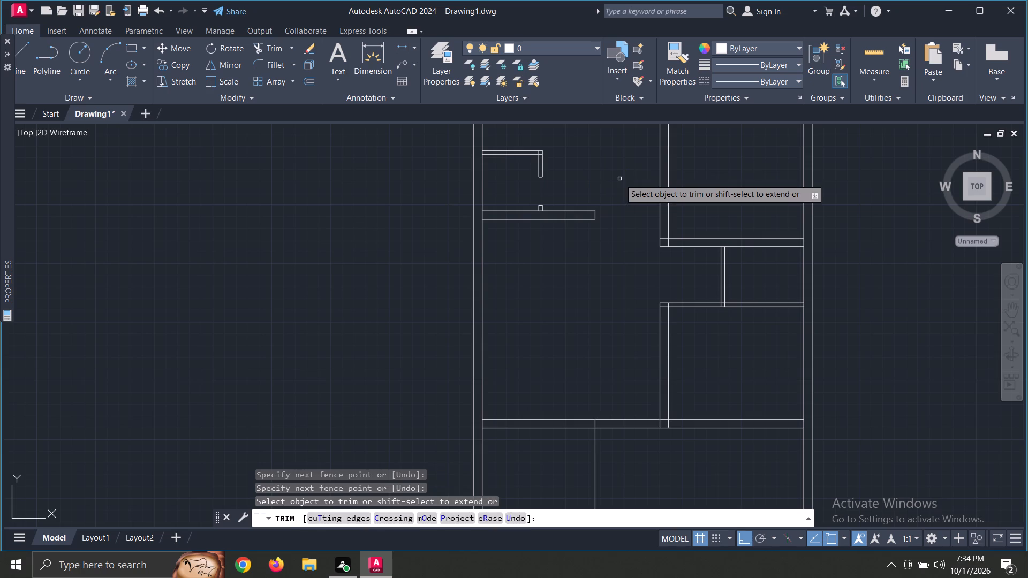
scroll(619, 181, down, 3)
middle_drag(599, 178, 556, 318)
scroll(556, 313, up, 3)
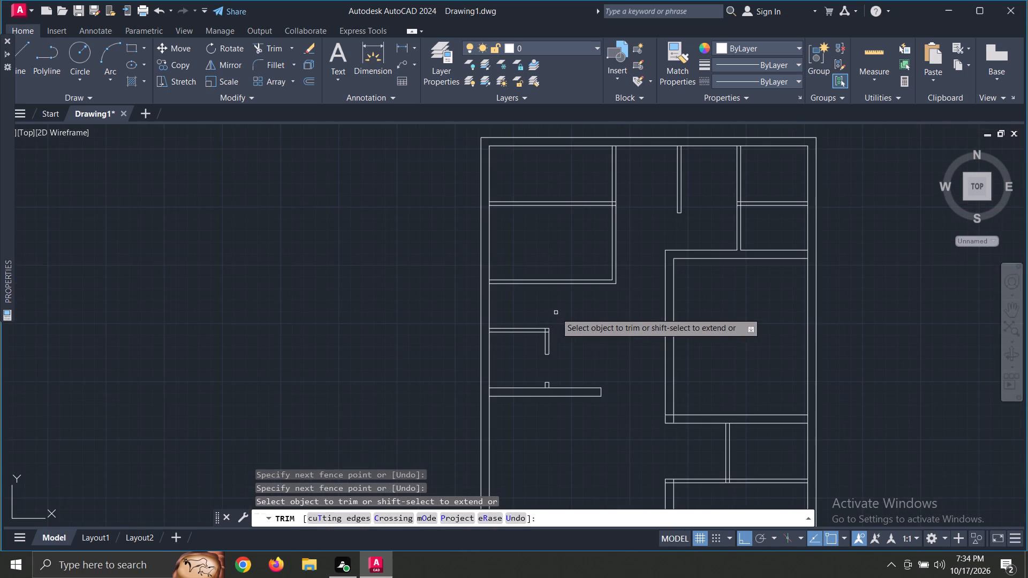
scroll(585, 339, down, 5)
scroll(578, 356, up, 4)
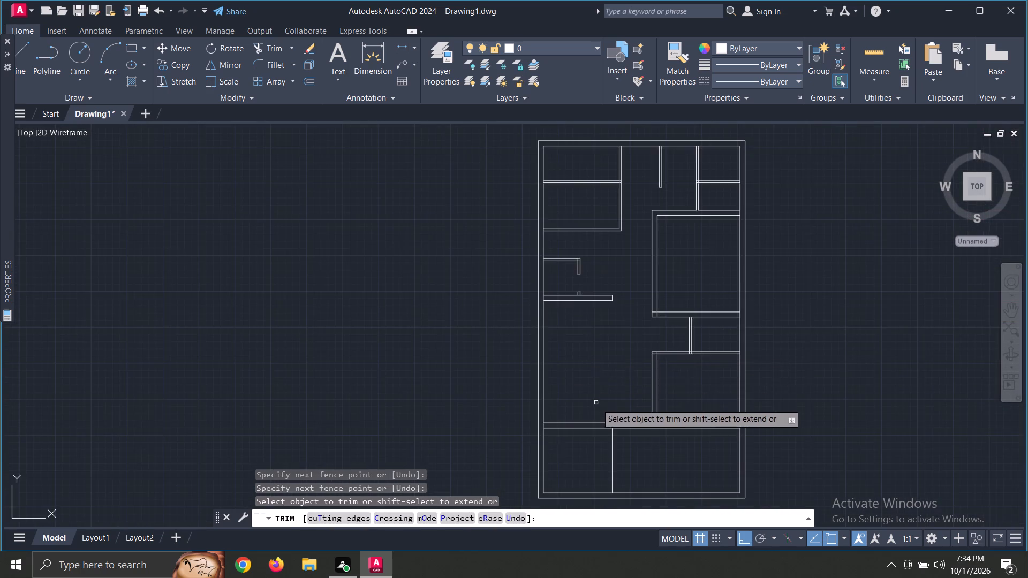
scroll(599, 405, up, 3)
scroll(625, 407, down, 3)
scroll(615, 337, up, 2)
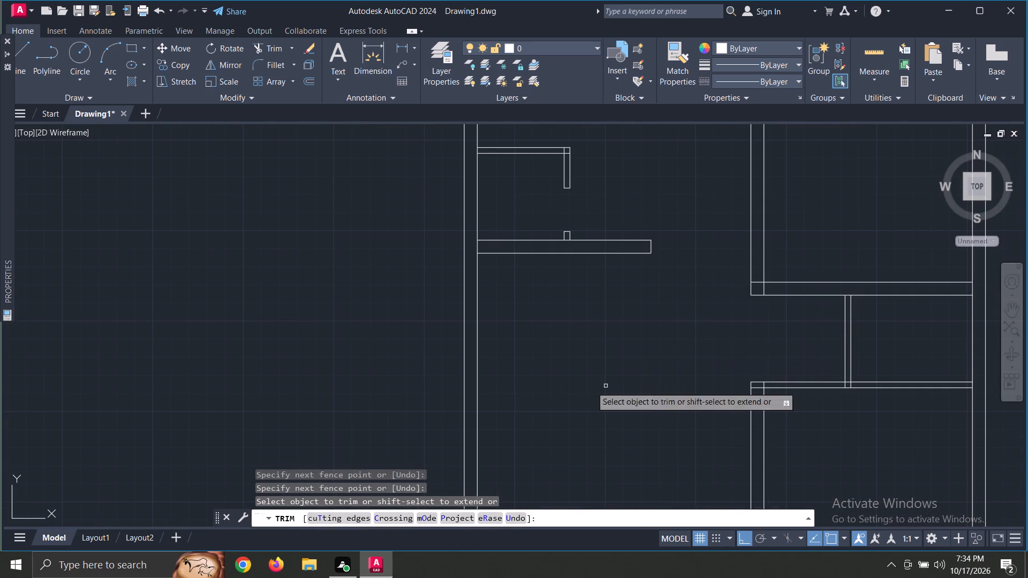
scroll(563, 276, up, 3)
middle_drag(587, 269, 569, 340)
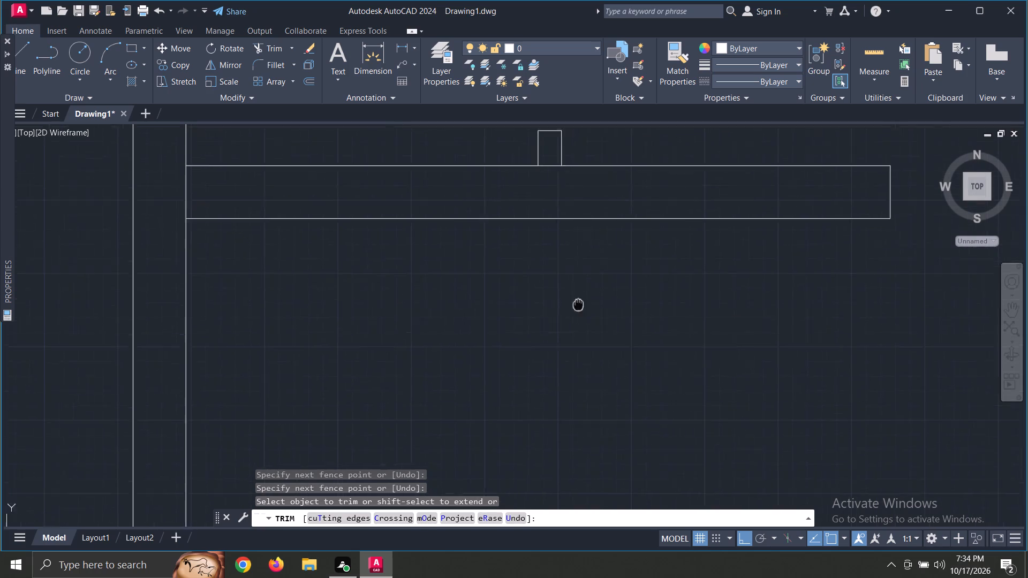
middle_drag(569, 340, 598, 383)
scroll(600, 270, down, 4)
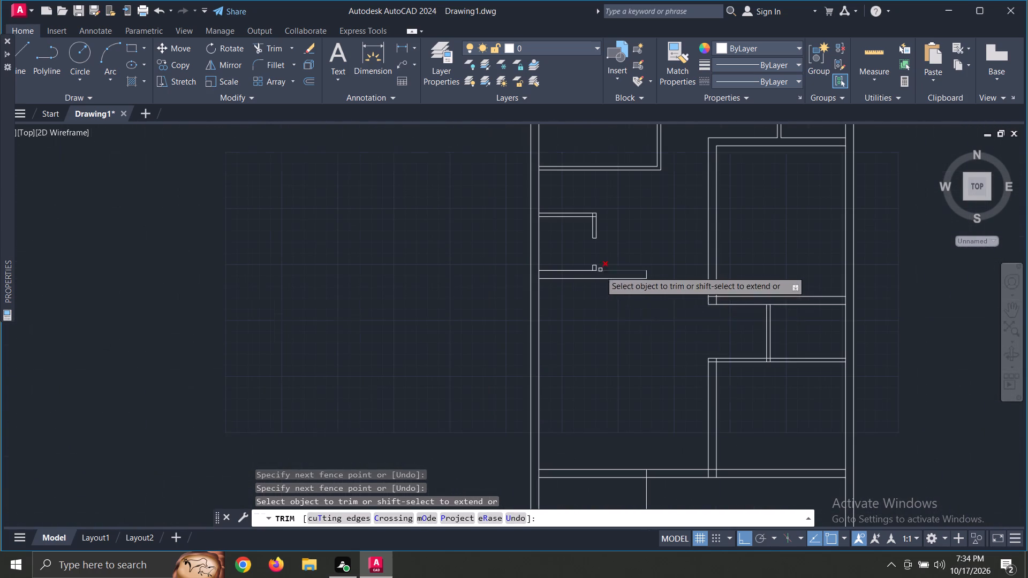
Draw lines lengthening the 4" wall stub below the small room's opening upward by about 7".
scroll(591, 263, up, 6)
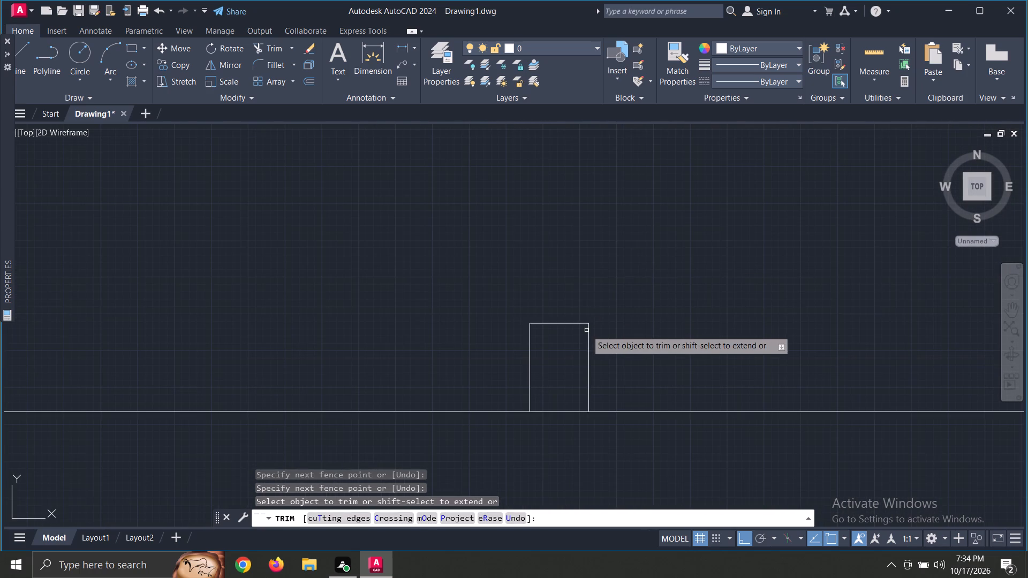
click(11, 56)
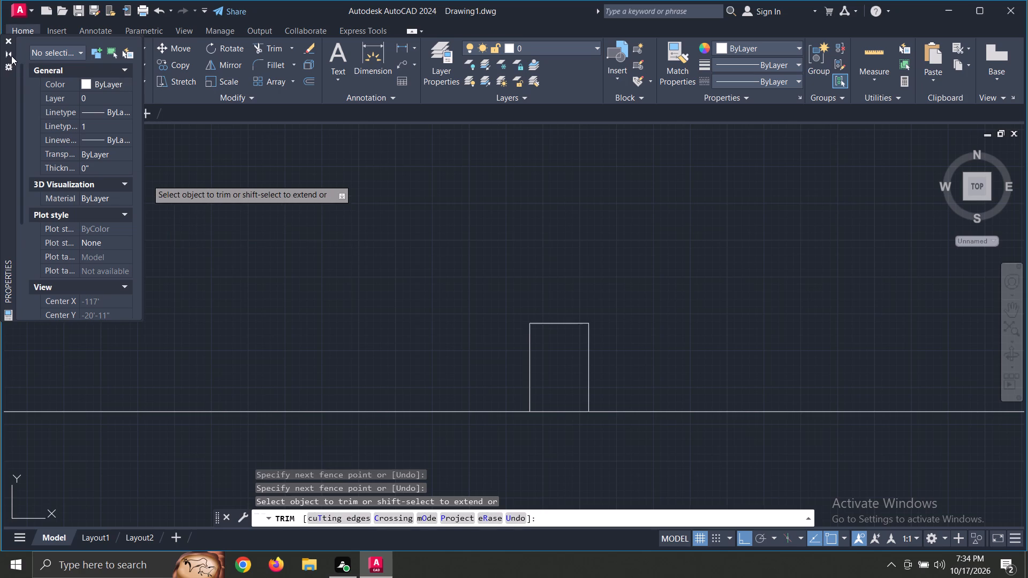
click(11, 54)
click(21, 52)
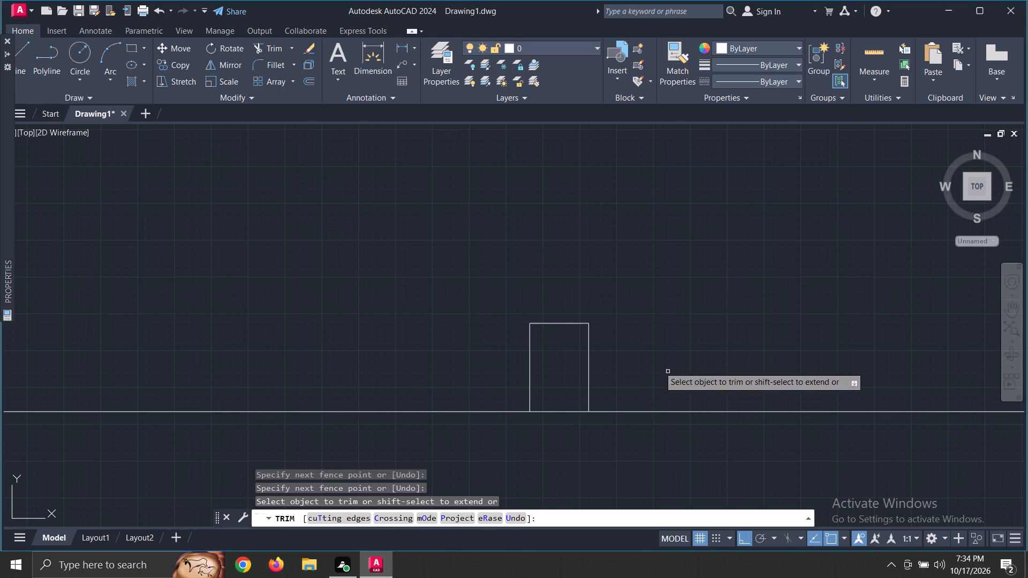
key(Escape)
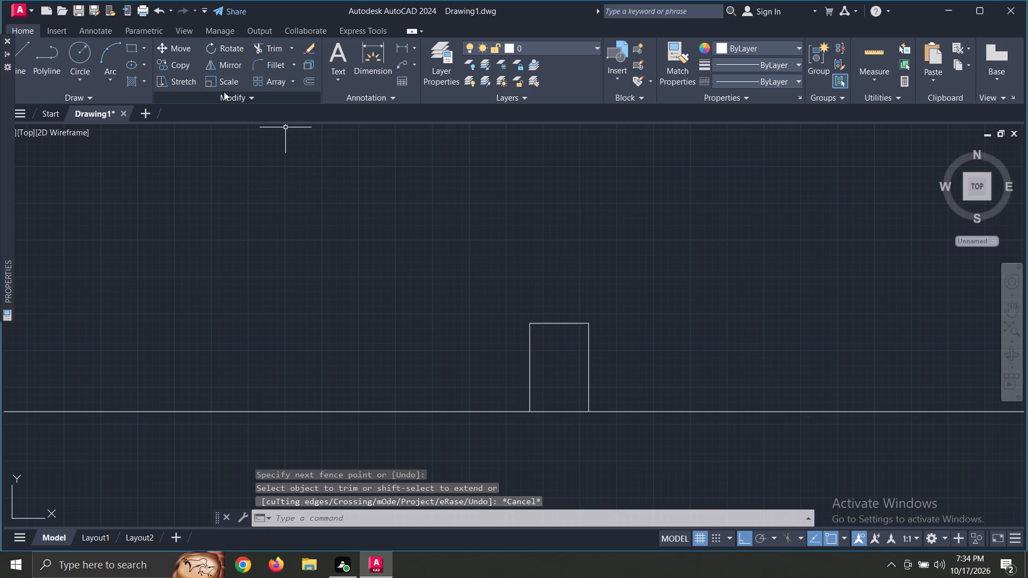
click(19, 47)
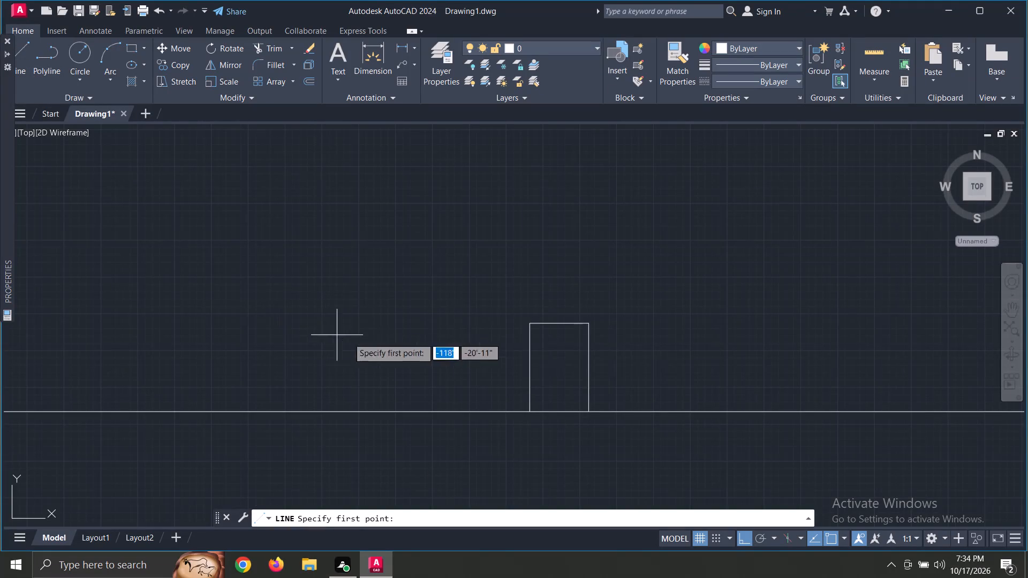
click(530, 323)
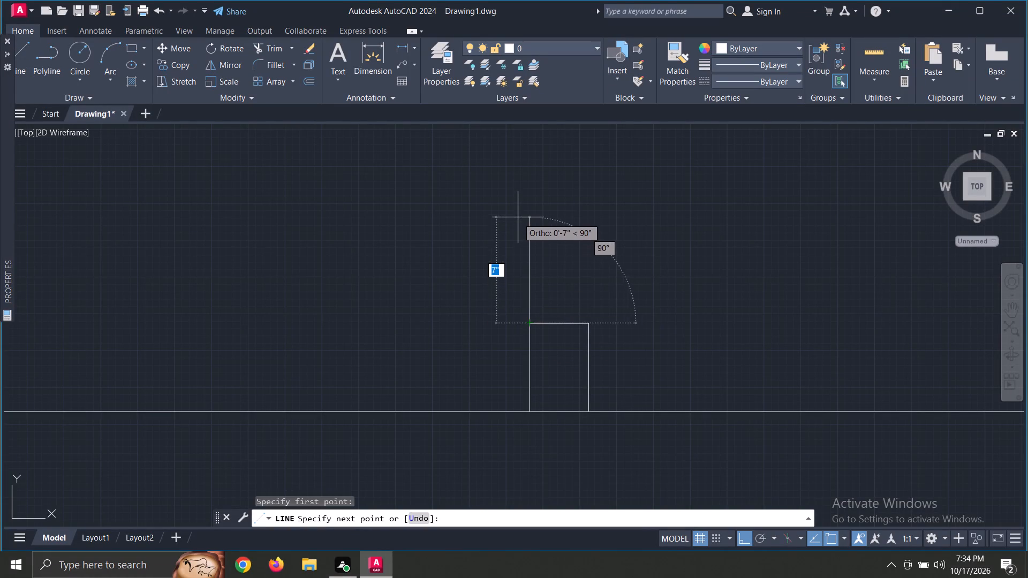
click(518, 217)
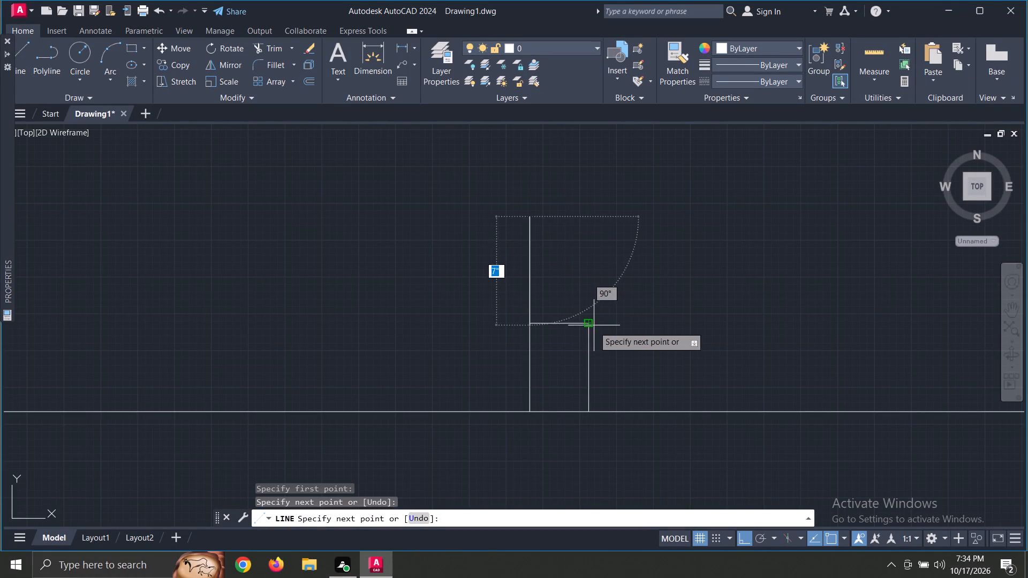
click(587, 216)
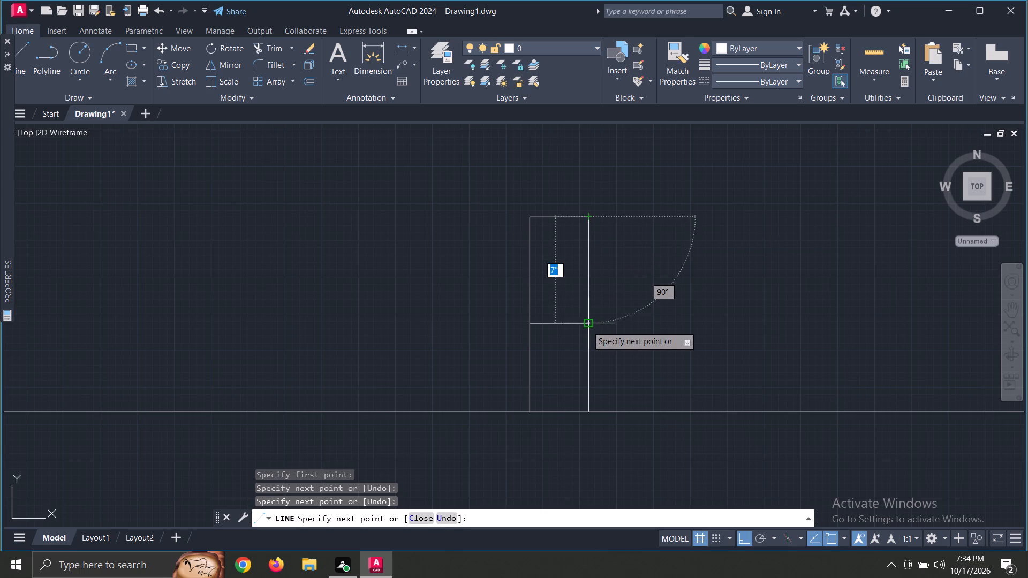
click(587, 326)
key(Escape)
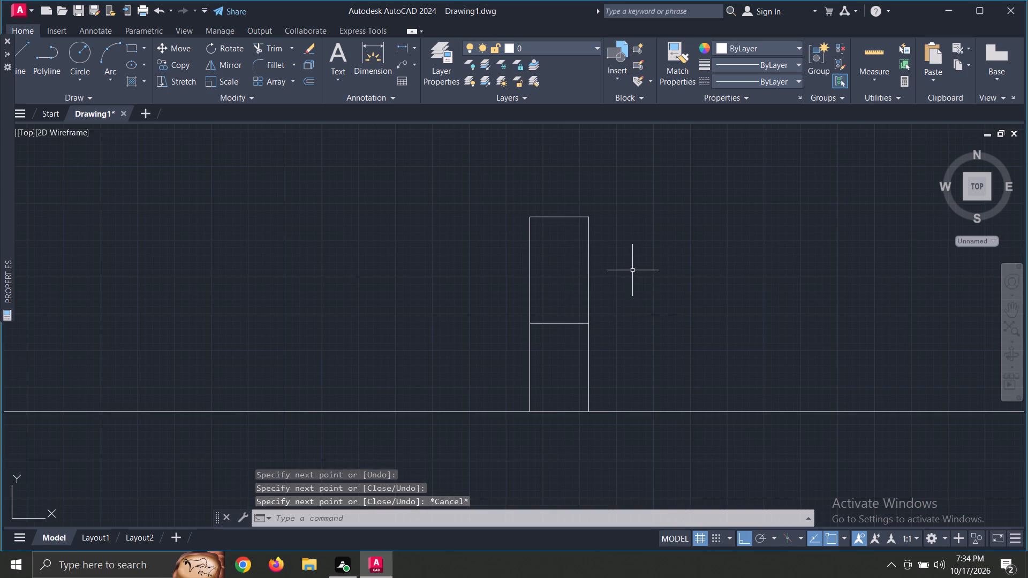
key(r)
key(Escape)
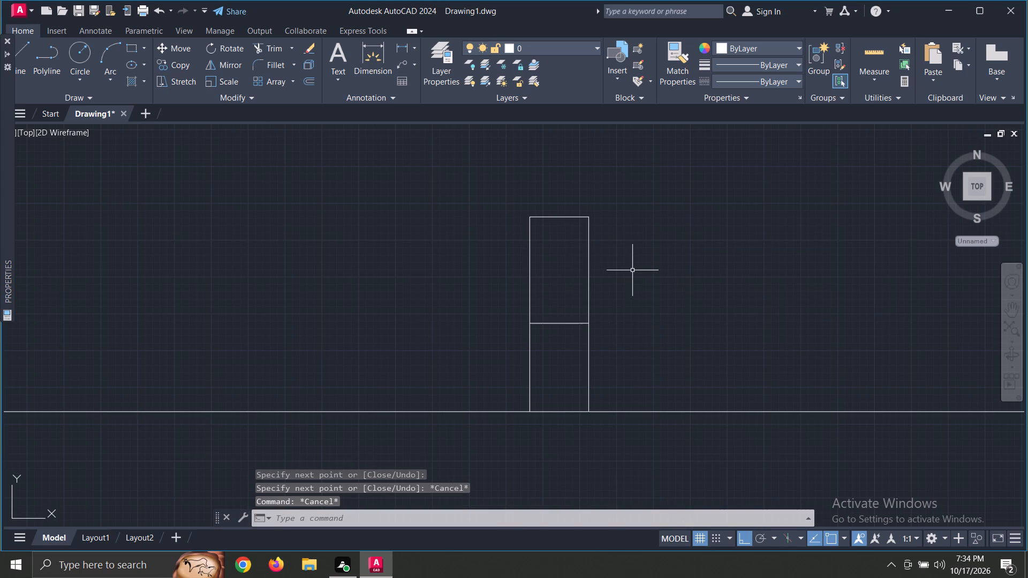
Trim the dividing line inside the lengthened wall stub and the leftover line at the small room's upper wall corner.
text(tr)
key(space)
key(space)
drag(550, 310, 550, 344)
scroll(550, 348, down, 4)
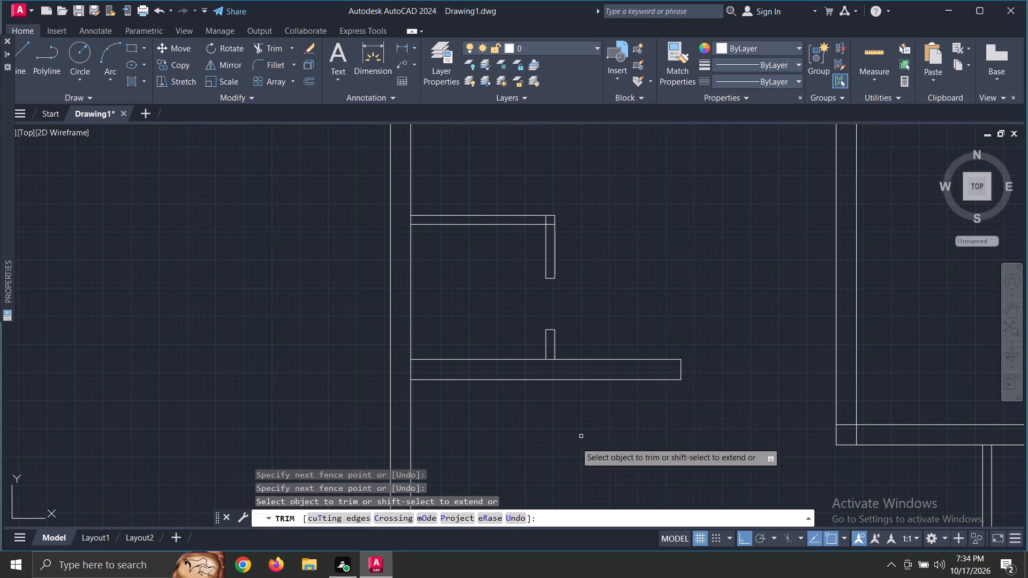
scroll(539, 212, up, 3)
drag(541, 240, 572, 269)
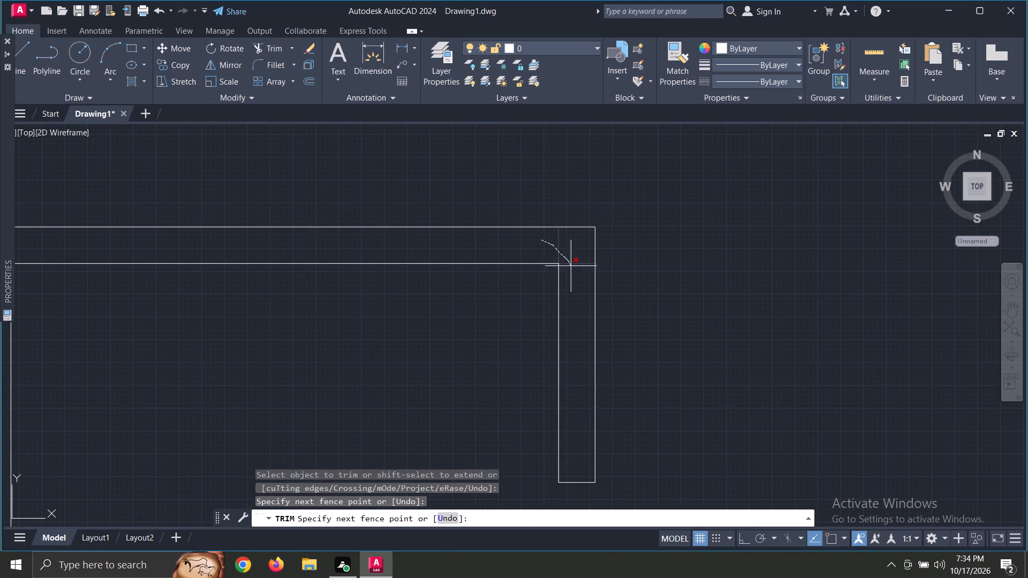
drag(572, 269, 572, 270)
Trim the left outer wall's inner line between the two lines of the upper-left room's bottom wall.
scroll(580, 277, down, 7)
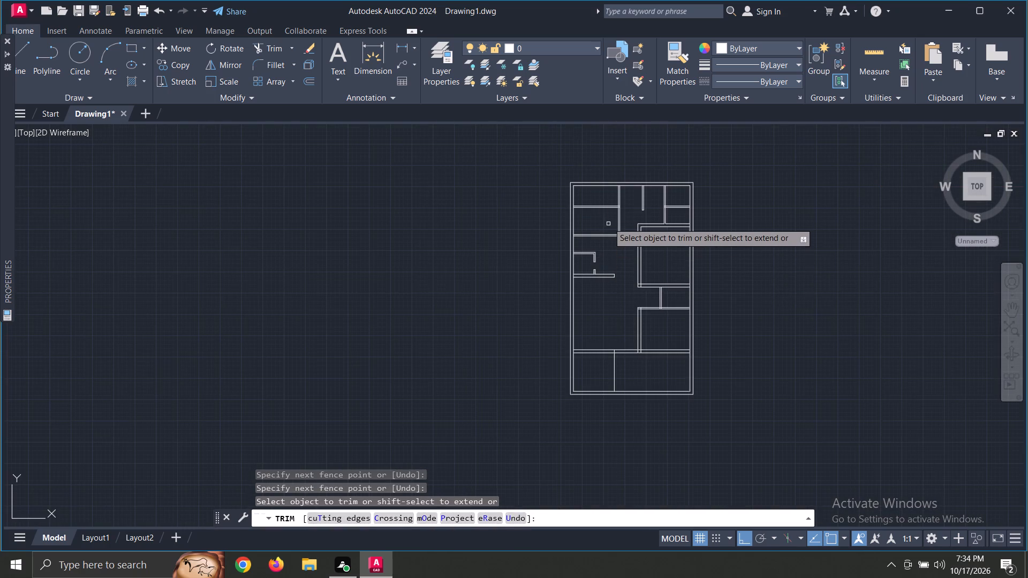
scroll(602, 208, up, 3)
scroll(641, 316, down, 2)
scroll(588, 320, up, 3)
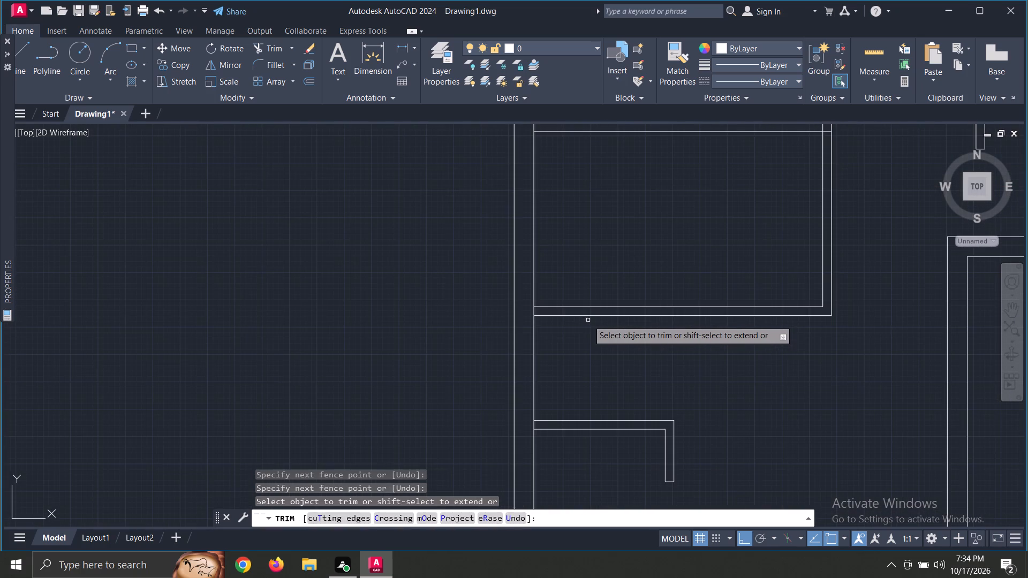
click(534, 310)
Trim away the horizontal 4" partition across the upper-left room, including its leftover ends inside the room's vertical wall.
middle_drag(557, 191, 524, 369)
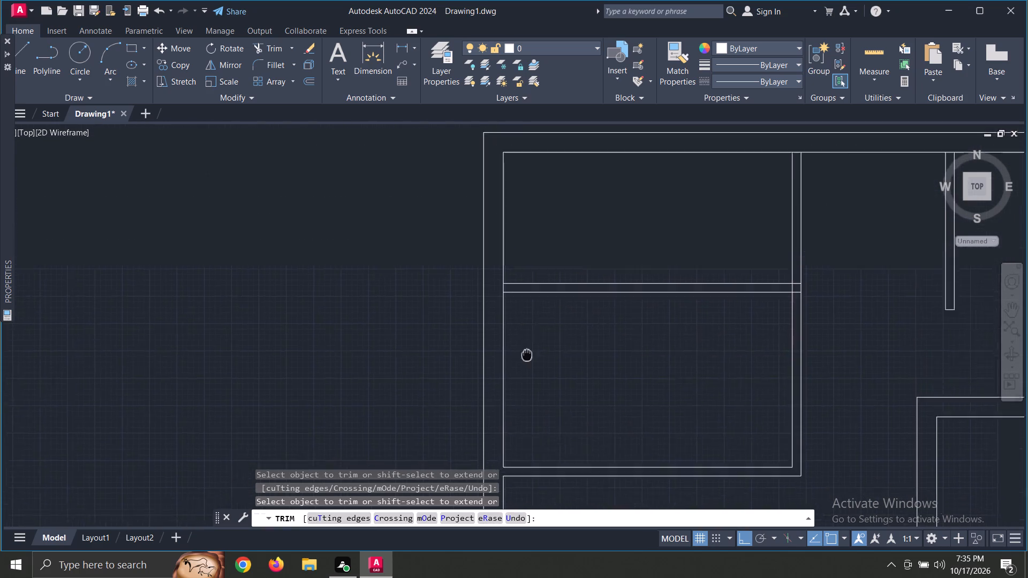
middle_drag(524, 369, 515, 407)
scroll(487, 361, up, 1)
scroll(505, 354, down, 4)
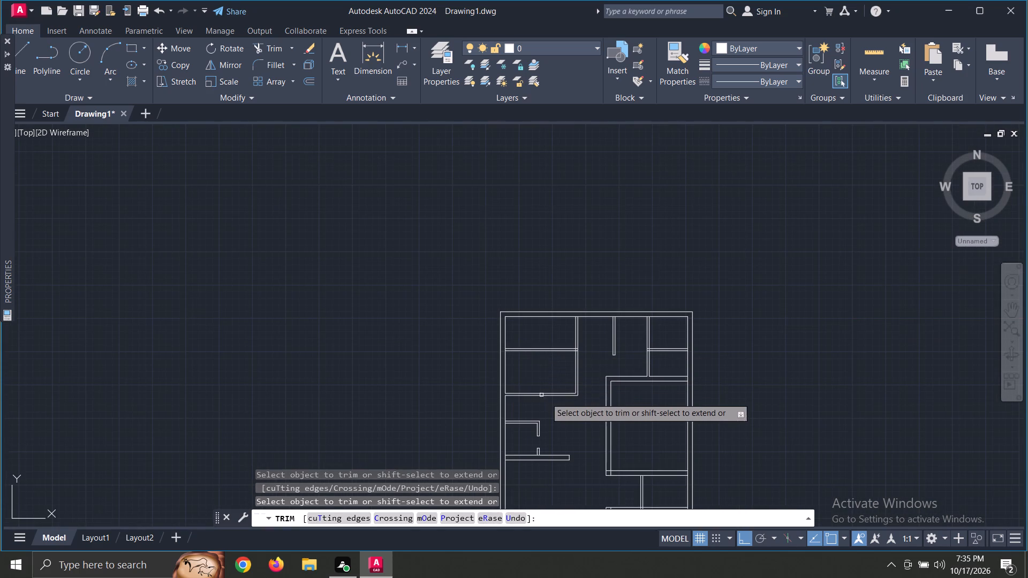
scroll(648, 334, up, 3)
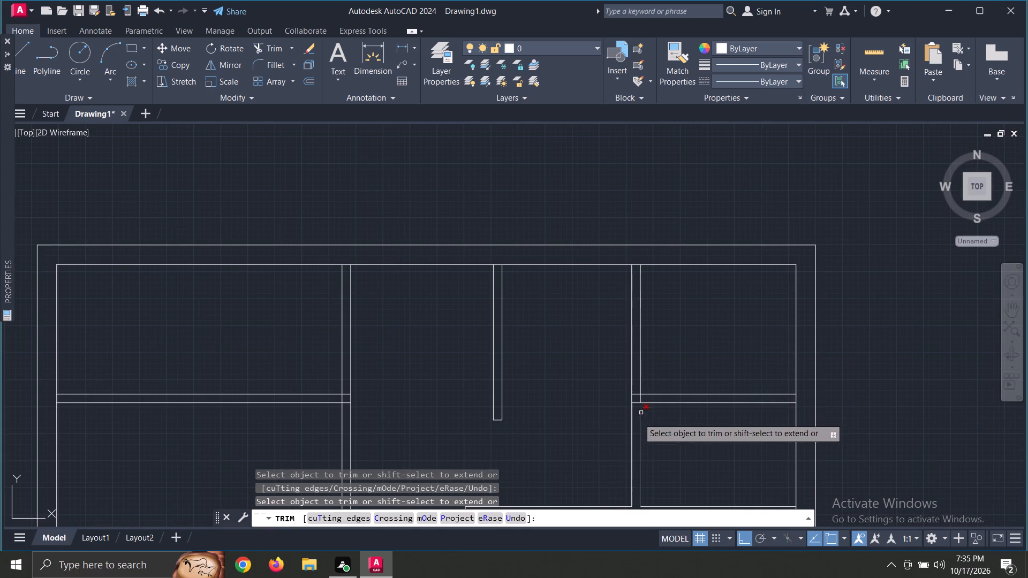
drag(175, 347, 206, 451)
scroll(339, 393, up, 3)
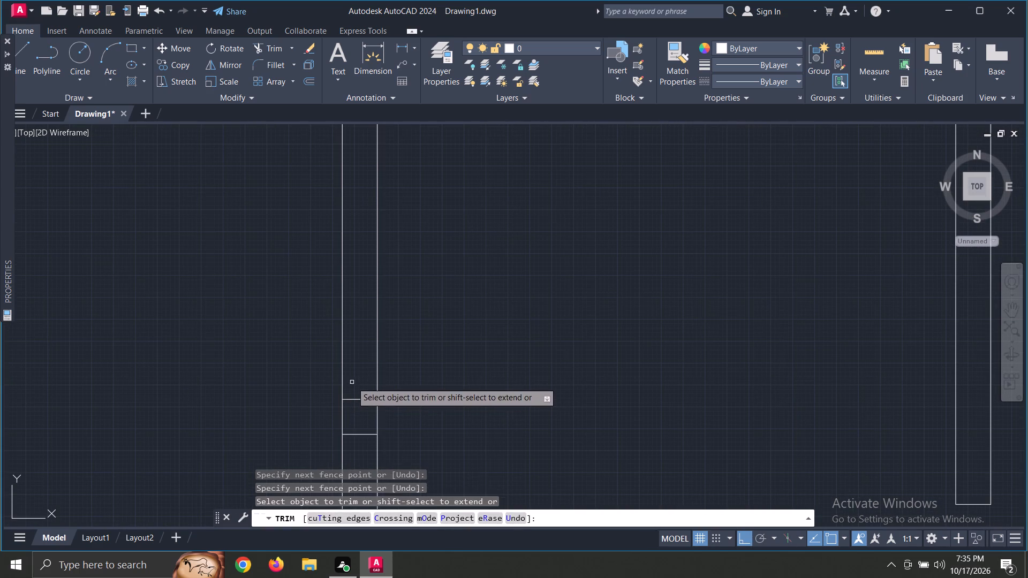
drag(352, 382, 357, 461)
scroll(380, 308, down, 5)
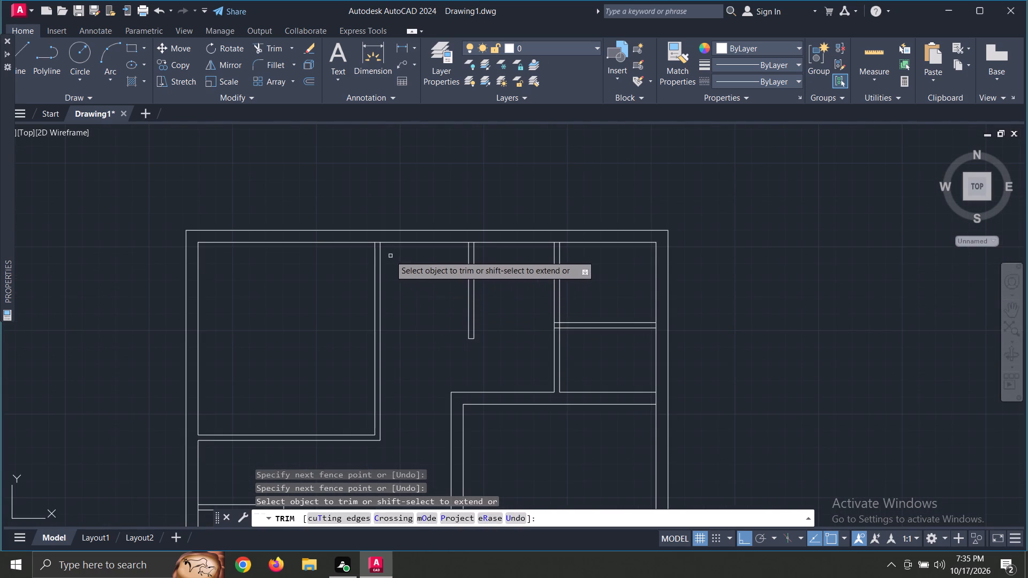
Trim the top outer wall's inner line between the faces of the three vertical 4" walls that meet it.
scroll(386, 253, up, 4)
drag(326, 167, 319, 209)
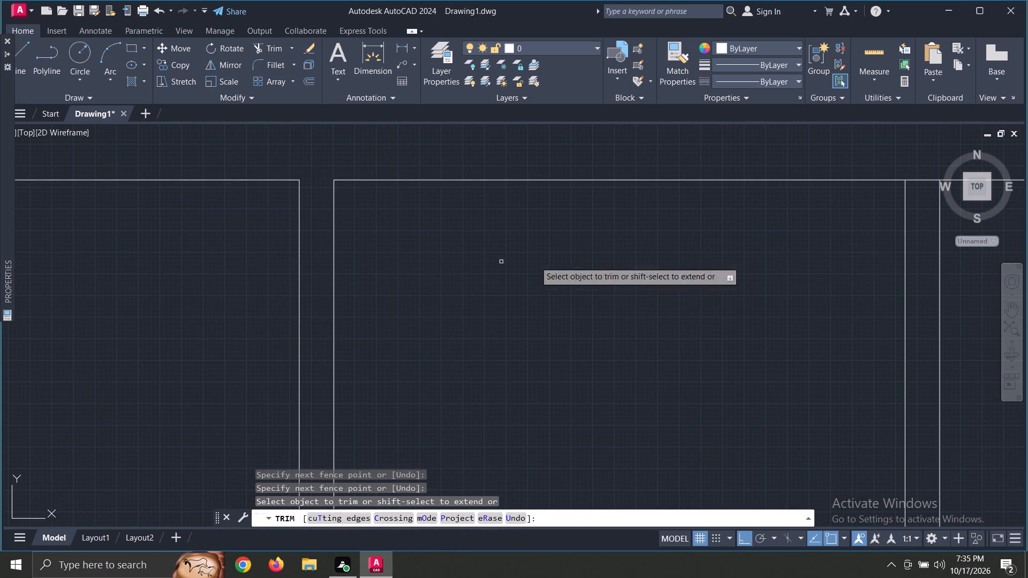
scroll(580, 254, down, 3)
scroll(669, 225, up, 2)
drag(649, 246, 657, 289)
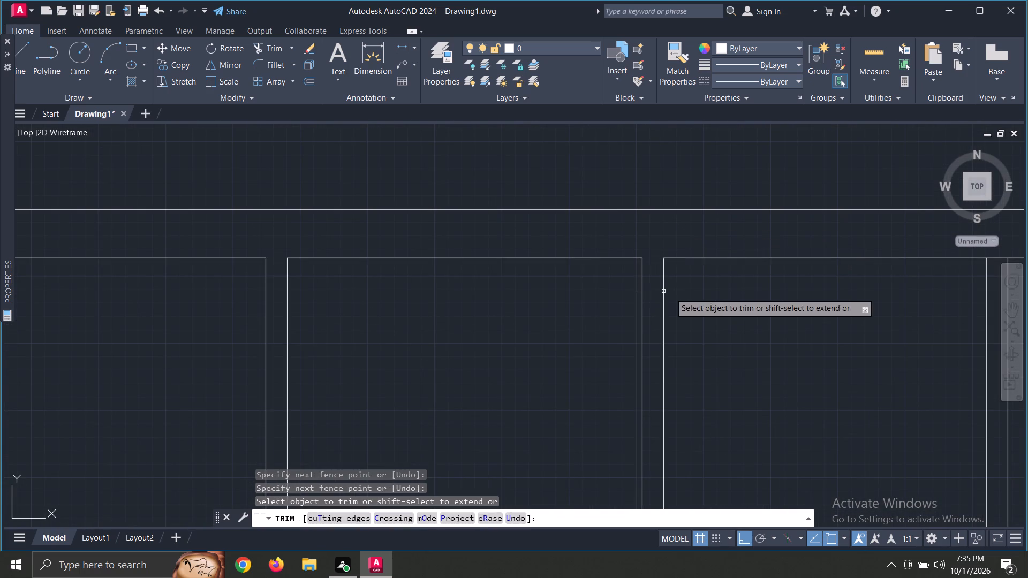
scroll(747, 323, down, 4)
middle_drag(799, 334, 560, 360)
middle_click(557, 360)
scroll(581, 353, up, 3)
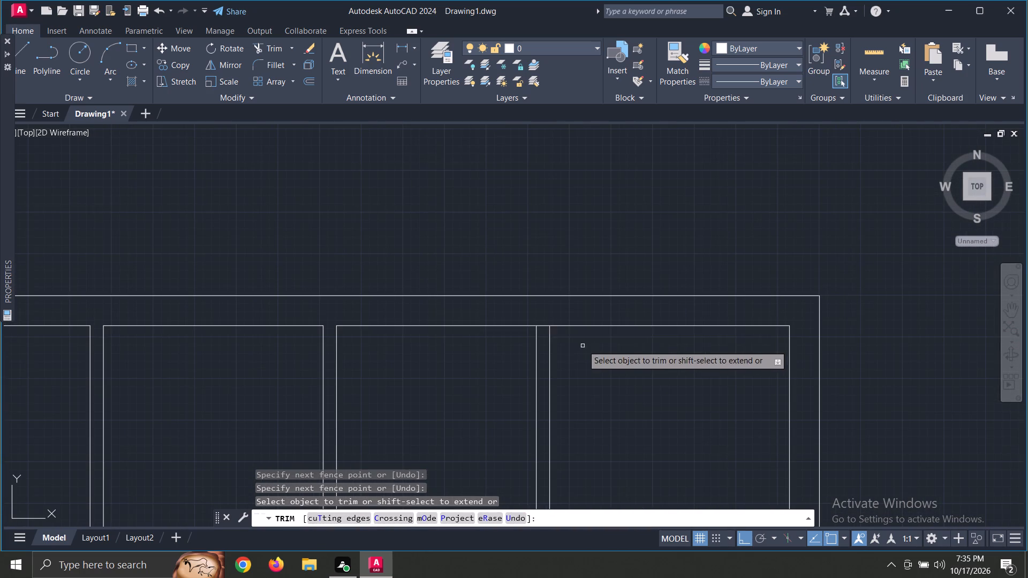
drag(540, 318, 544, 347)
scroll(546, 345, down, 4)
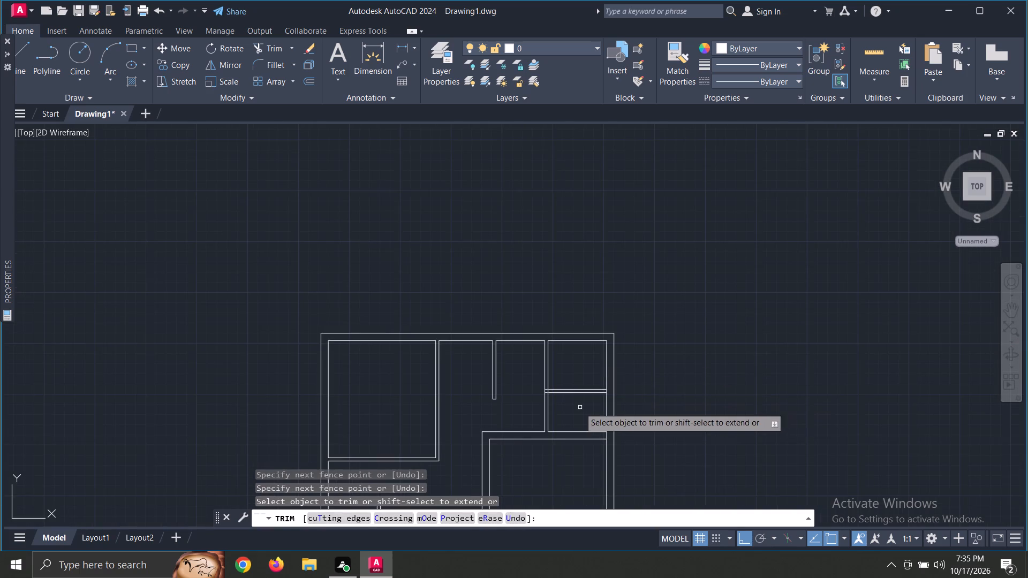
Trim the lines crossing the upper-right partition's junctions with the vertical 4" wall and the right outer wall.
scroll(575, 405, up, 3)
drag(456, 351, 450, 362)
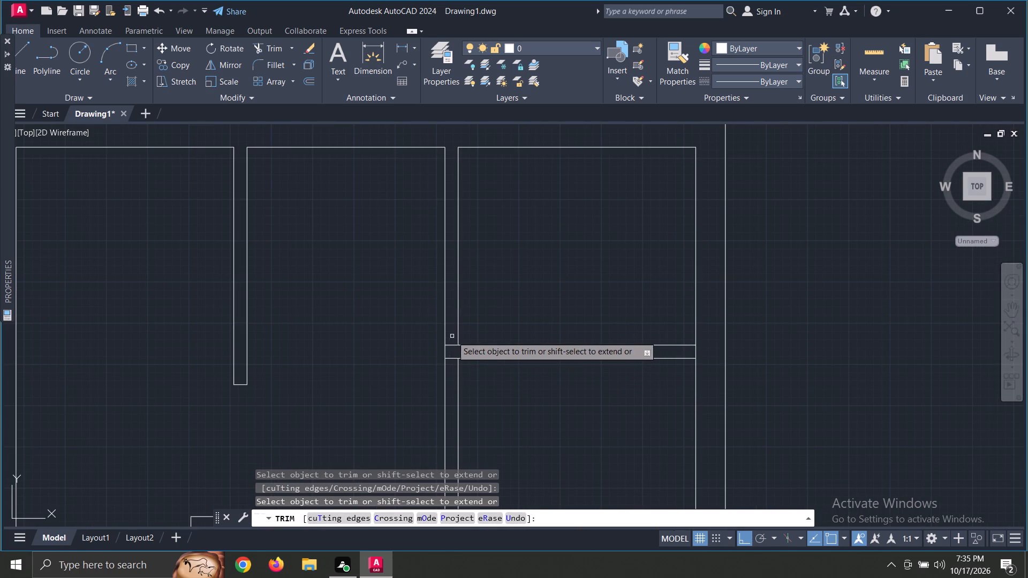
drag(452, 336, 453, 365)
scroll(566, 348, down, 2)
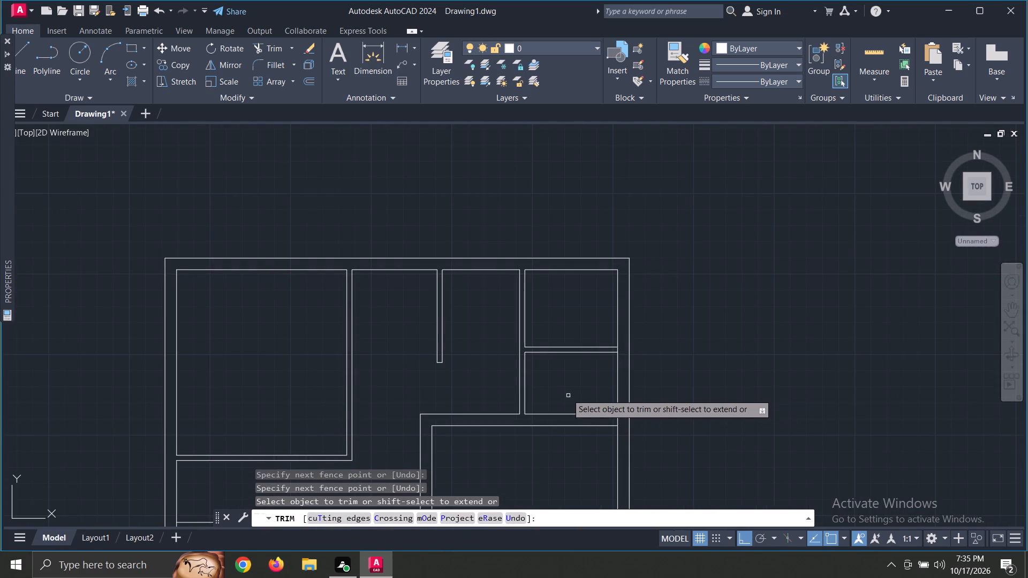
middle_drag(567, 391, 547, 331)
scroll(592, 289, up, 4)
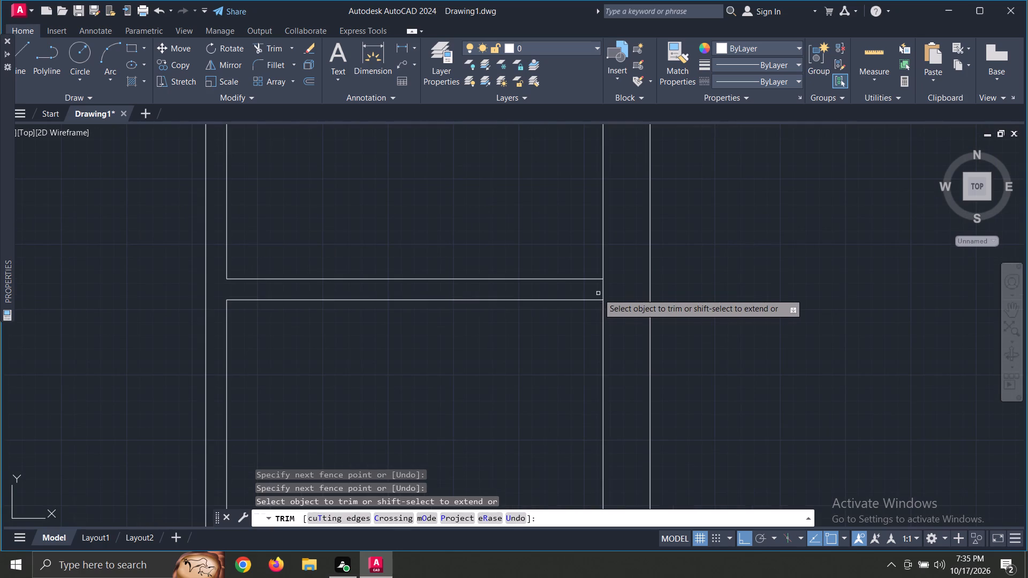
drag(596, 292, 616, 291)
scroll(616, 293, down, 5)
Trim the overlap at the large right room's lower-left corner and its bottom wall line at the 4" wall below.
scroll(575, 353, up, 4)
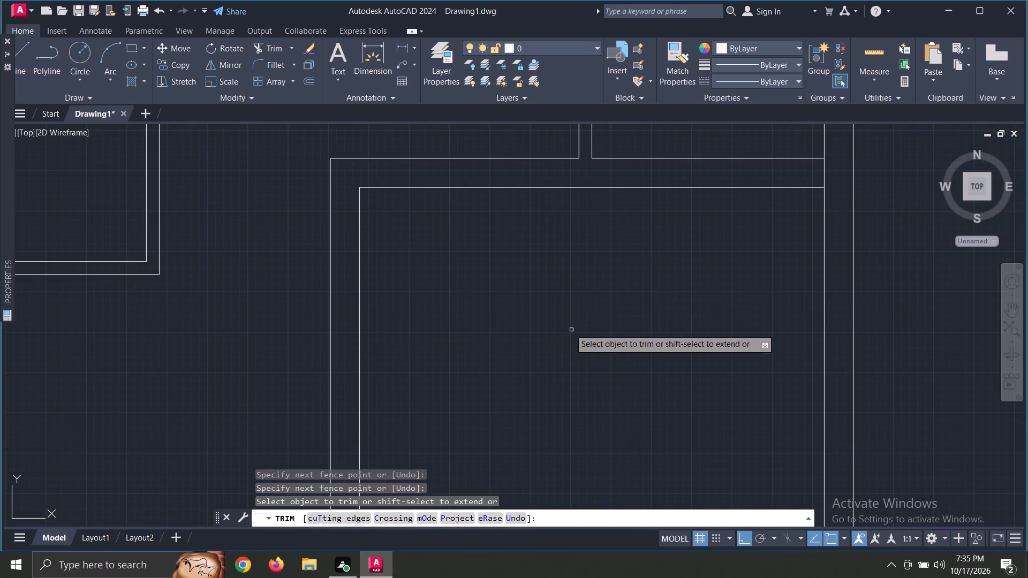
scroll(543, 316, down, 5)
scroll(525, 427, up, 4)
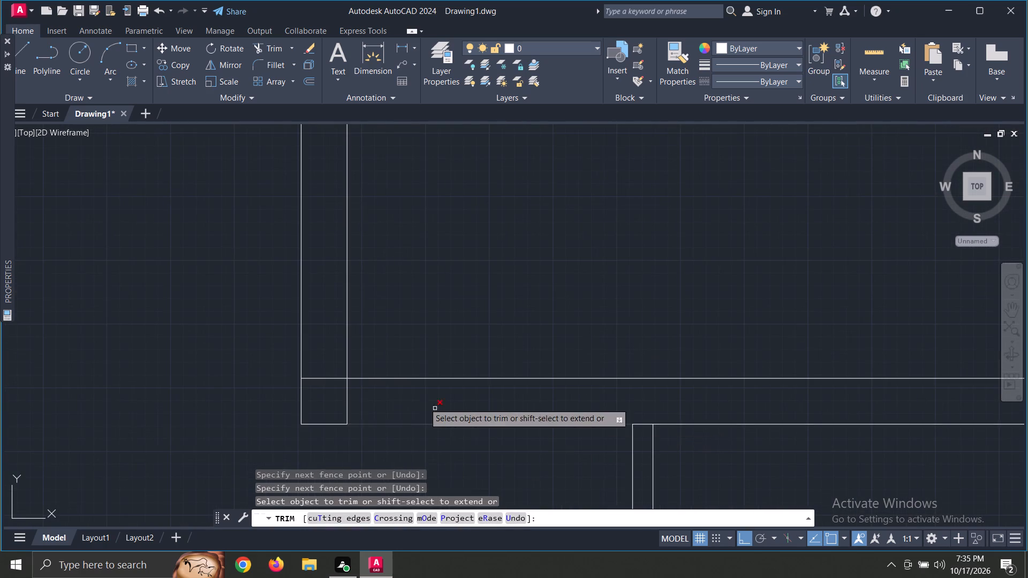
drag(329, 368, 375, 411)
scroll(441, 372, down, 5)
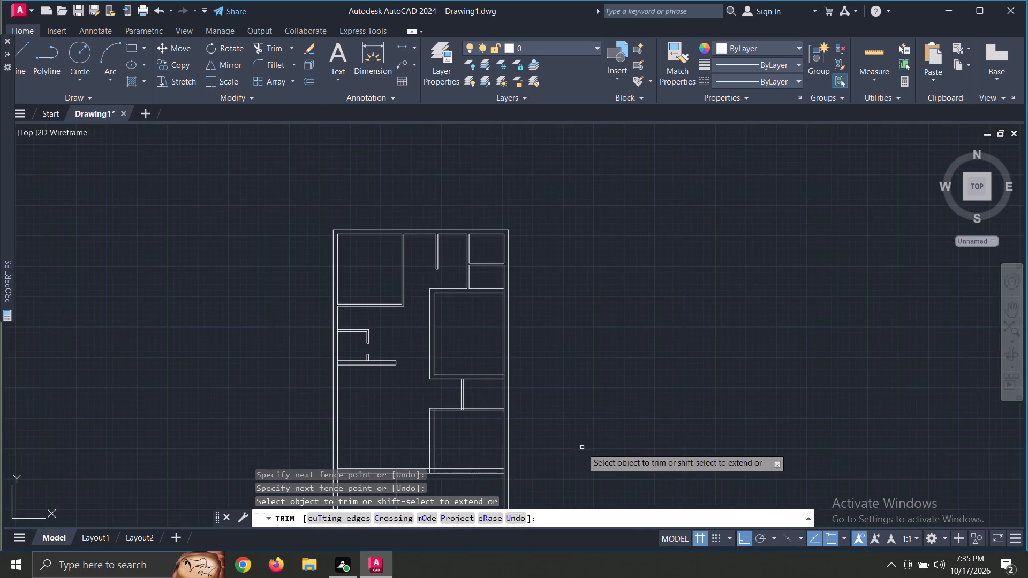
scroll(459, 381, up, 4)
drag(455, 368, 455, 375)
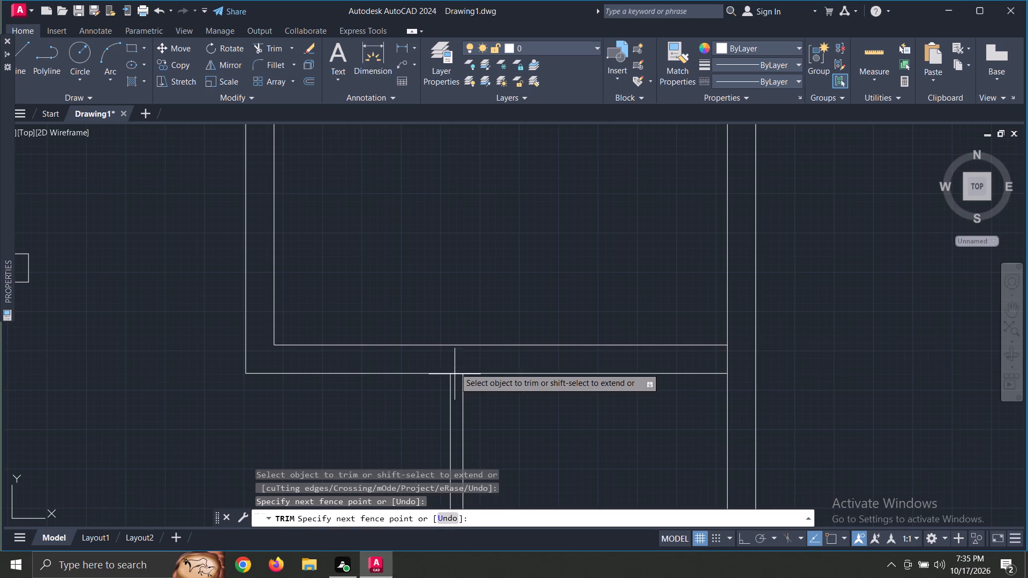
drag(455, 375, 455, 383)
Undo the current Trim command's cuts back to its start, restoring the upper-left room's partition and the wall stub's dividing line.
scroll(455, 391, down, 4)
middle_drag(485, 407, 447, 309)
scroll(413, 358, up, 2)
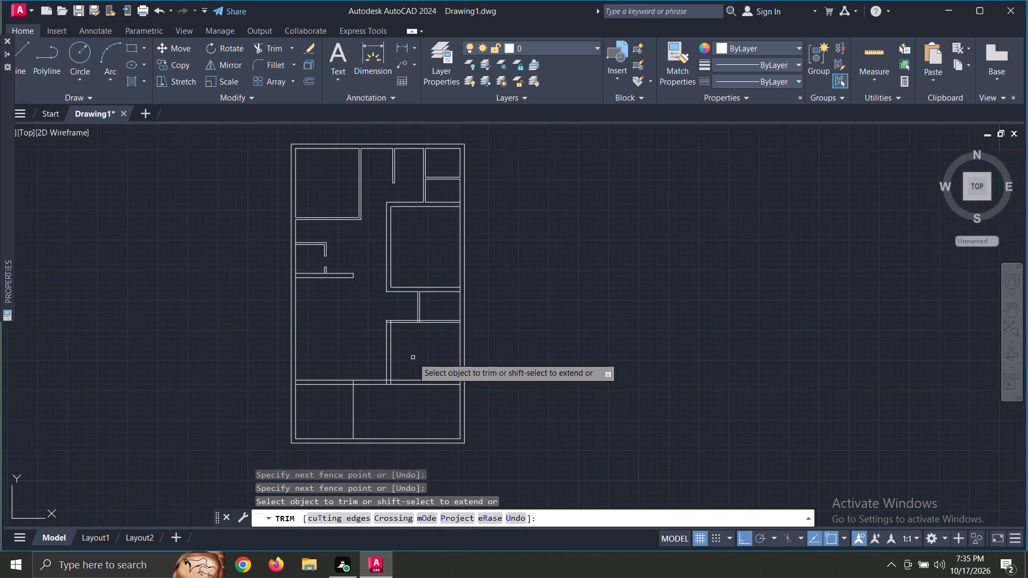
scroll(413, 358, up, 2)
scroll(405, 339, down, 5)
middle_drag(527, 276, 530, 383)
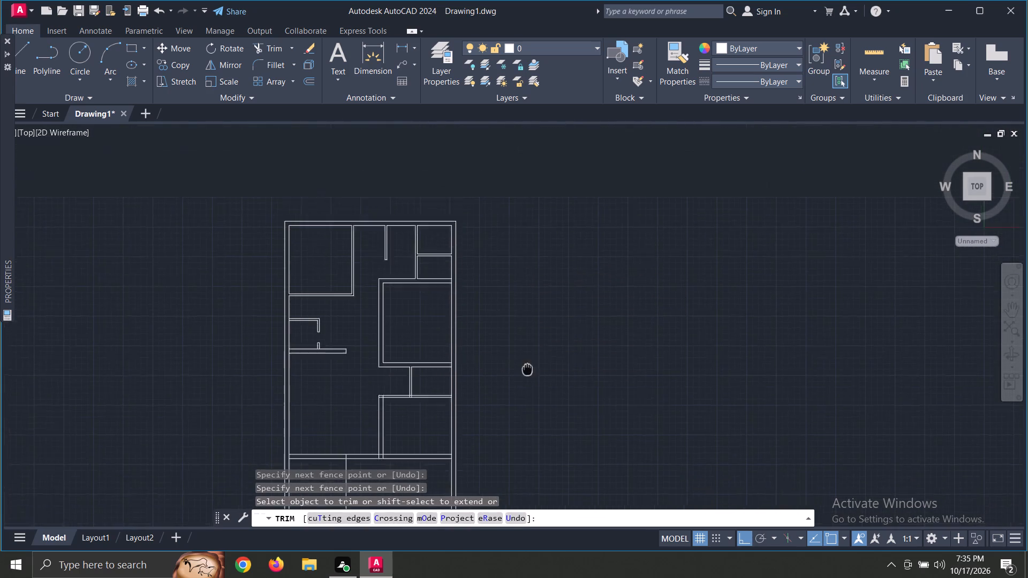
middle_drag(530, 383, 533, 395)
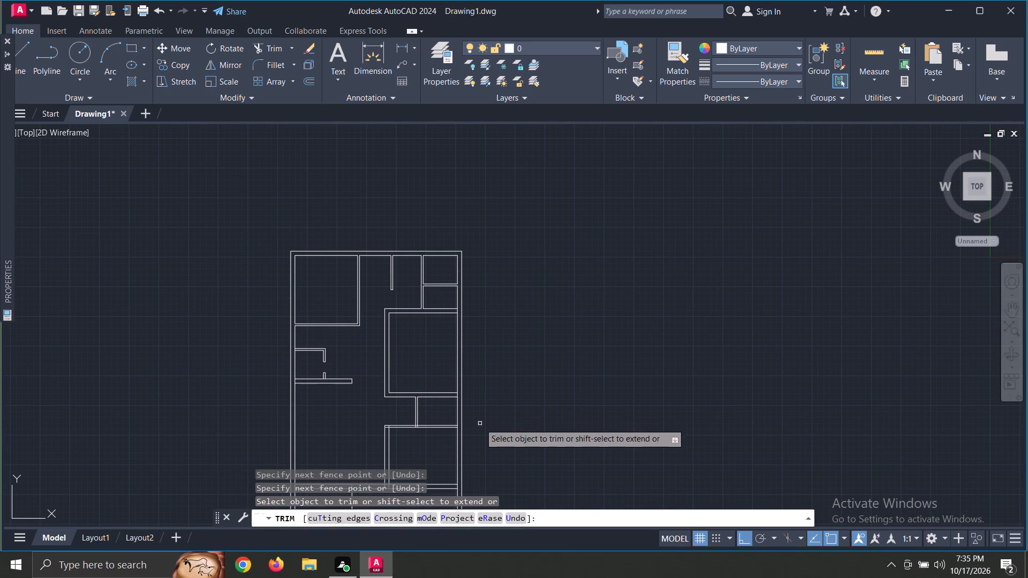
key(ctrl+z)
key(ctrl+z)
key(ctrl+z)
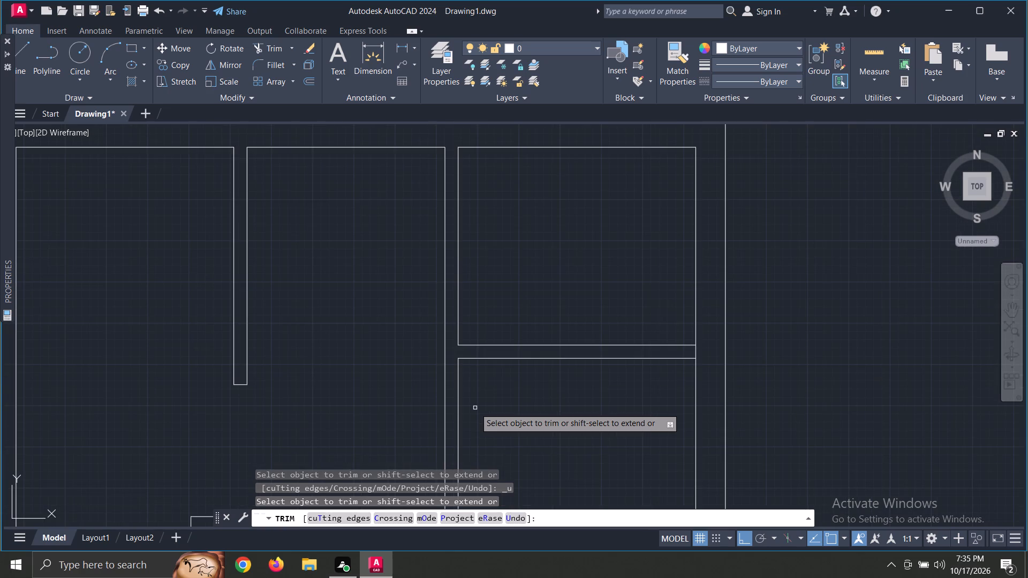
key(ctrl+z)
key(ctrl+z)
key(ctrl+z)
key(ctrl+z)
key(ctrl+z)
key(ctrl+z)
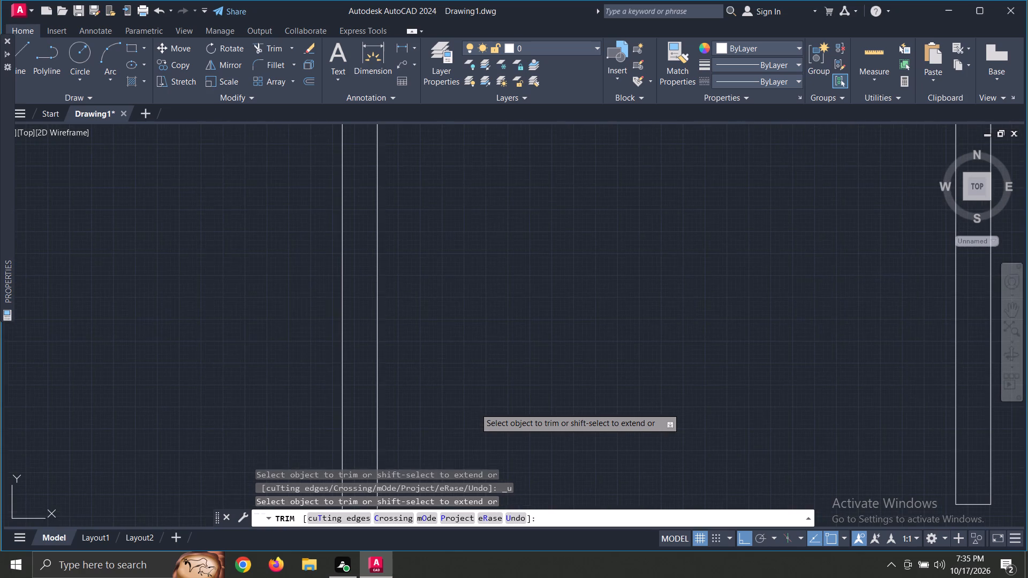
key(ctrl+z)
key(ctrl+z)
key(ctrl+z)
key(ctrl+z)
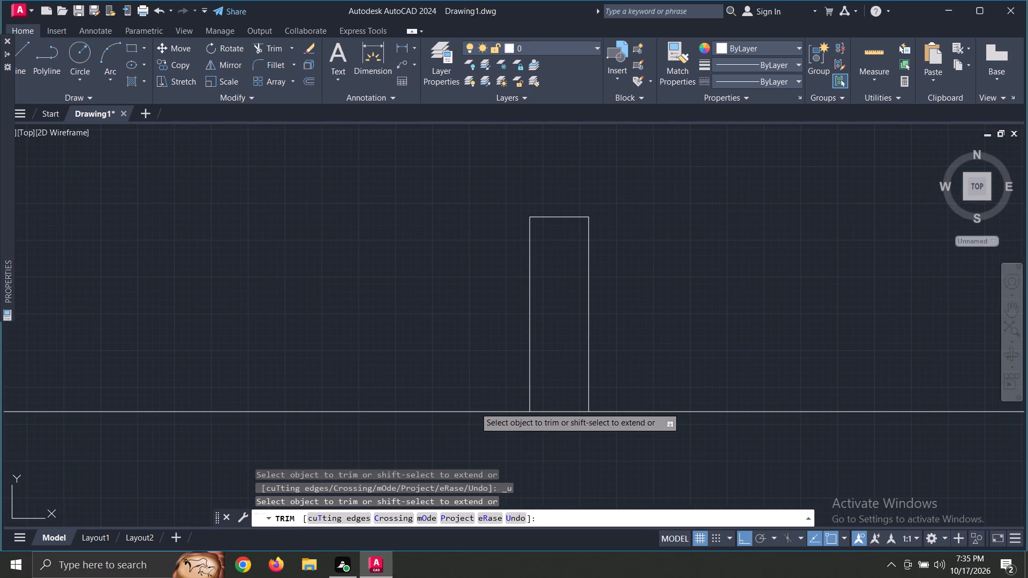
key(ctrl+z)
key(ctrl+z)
Trim the 10' vertical offset line below the lower horizontal 9" wall and the leftover piece inside that wall.
scroll(484, 398, down, 6)
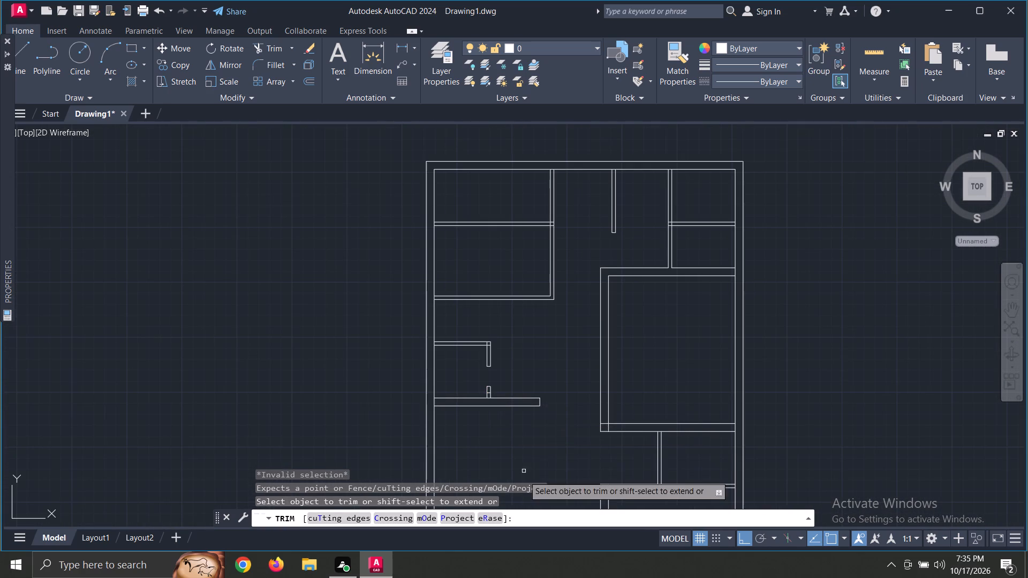
middle_drag(533, 434, 509, 344)
middle_drag(505, 329, 501, 310)
middle_drag(491, 268, 491, 245)
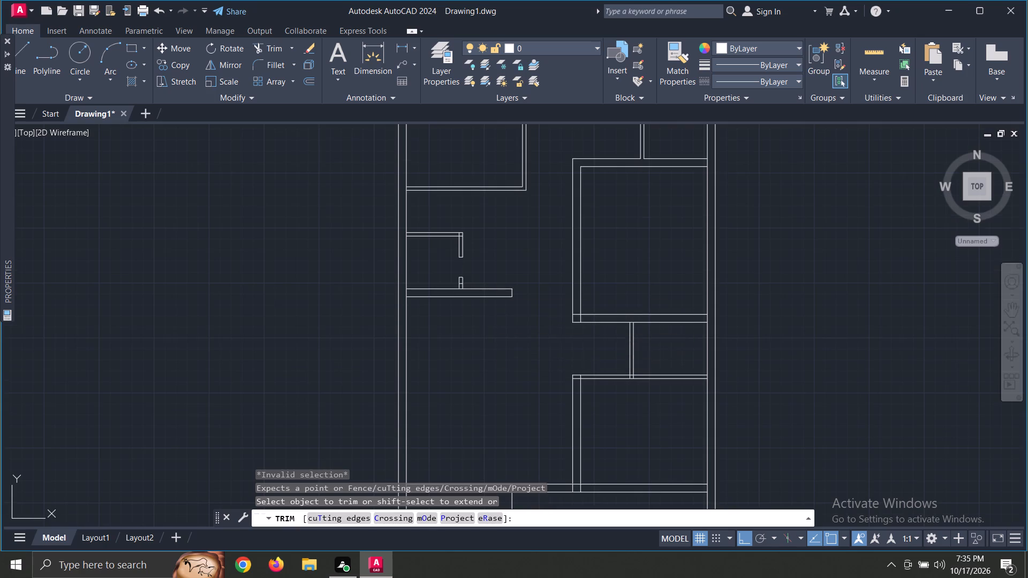
middle_drag(491, 245, 486, 172)
drag(479, 440, 543, 445)
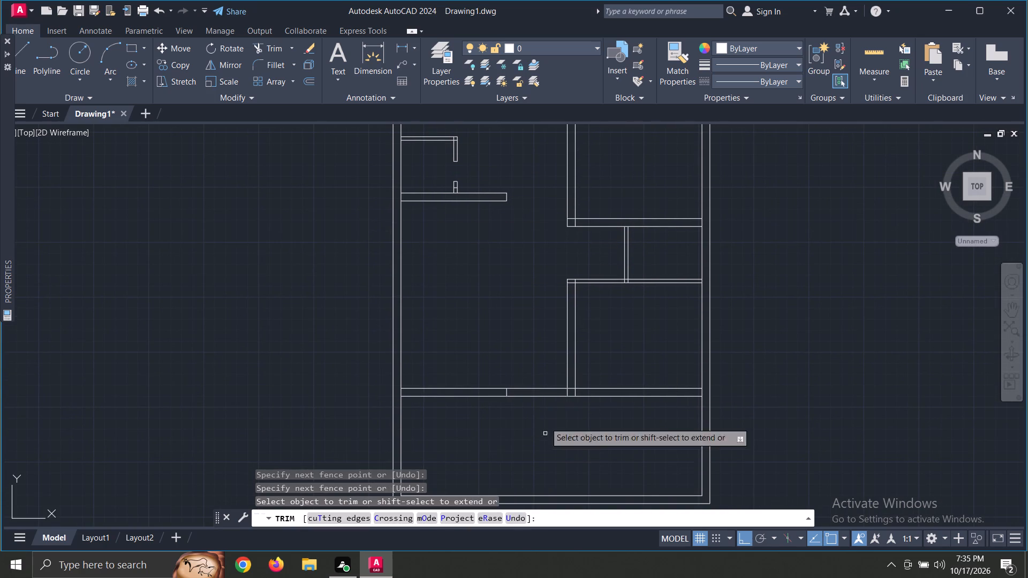
scroll(507, 372, up, 4)
drag(485, 450, 510, 452)
scroll(517, 266, down, 4)
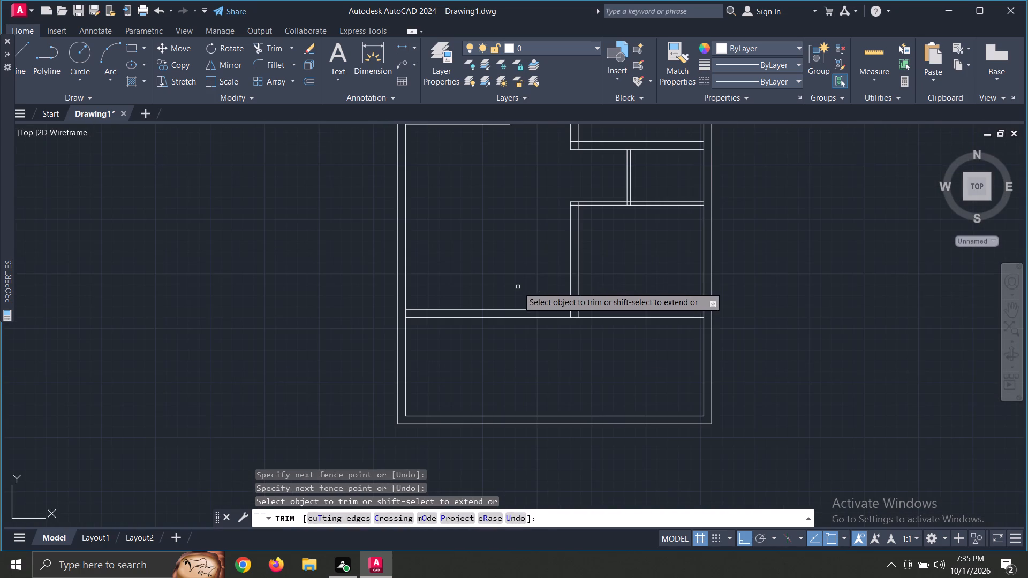
Trim the dividing line inside the 4" wall stub below the small left room's opening.
middle_drag(516, 227, 475, 533)
scroll(427, 404, up, 4)
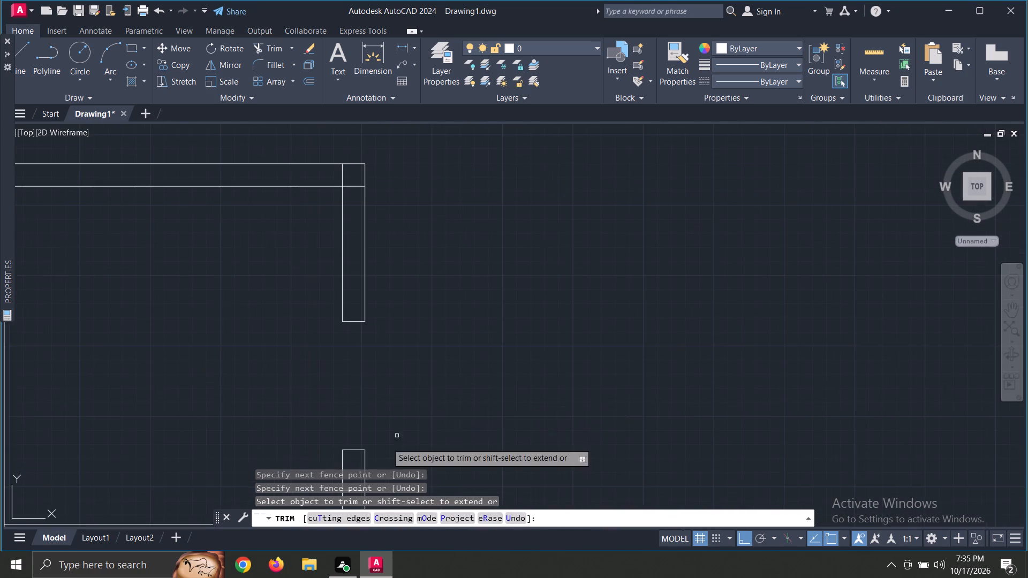
middle_drag(402, 423, 449, 229)
drag(403, 286, 404, 307)
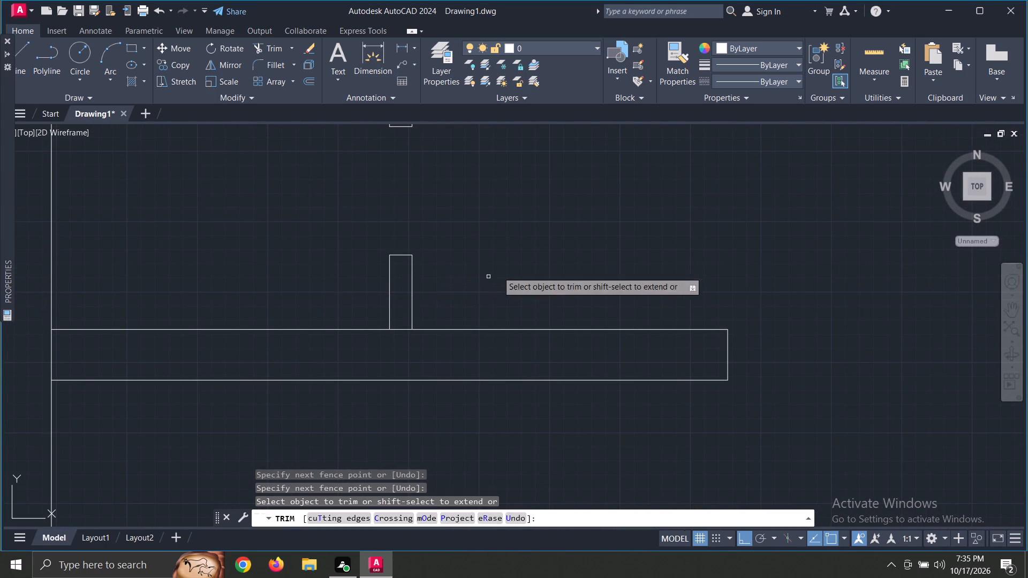
scroll(523, 250, down, 4)
Trim the overlapping lines at the lower-left corner of the large right room's 9" walls.
middle_drag(534, 263, 481, 404)
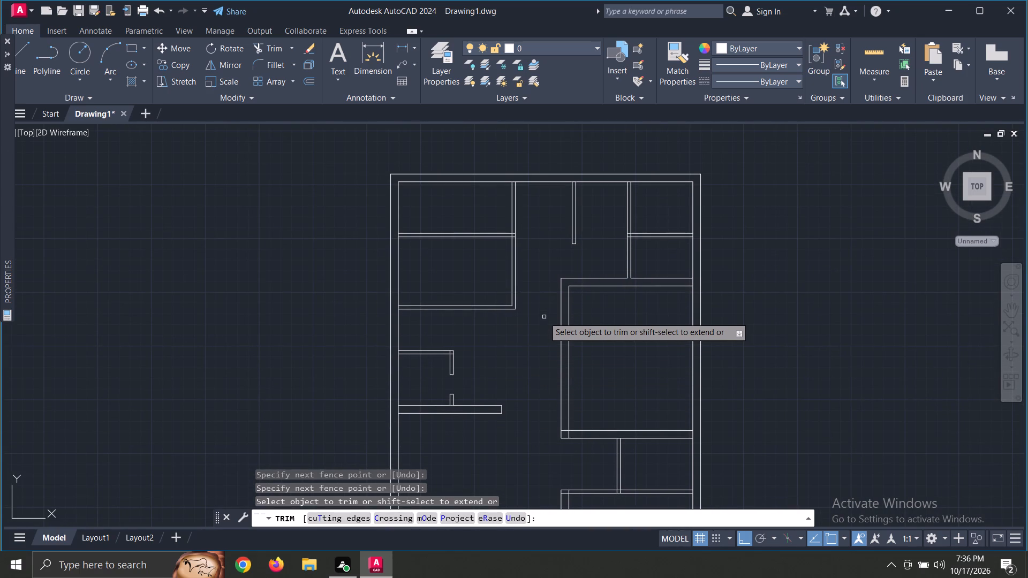
scroll(570, 429, up, 4)
drag(516, 435, 570, 472)
scroll(591, 359, down, 4)
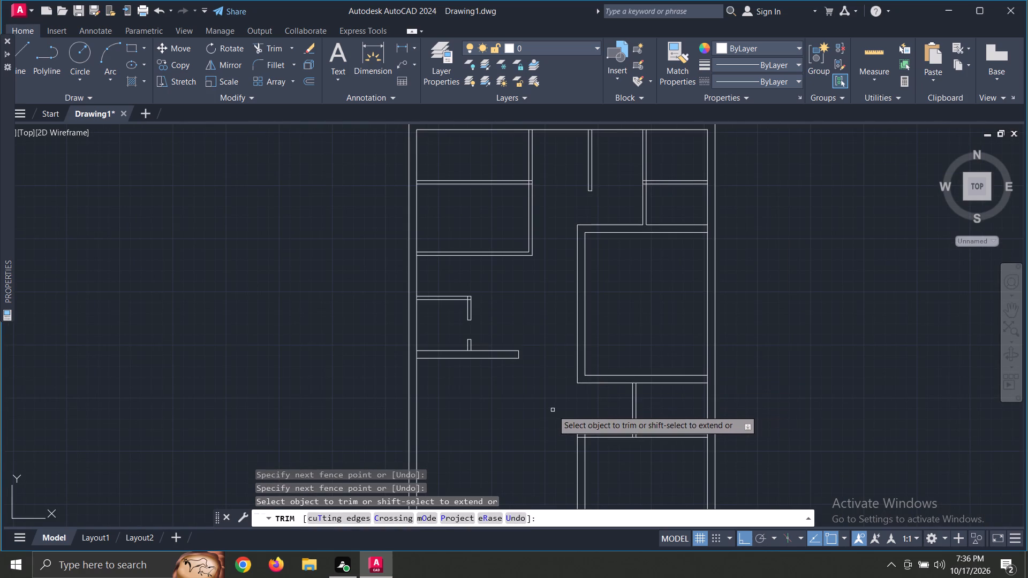
Trim the lower-right room's two vertical wall lines where they run inside the lower horizontal 9" wall.
middle_drag(553, 410, 495, 355)
middle_drag(503, 397, 471, 302)
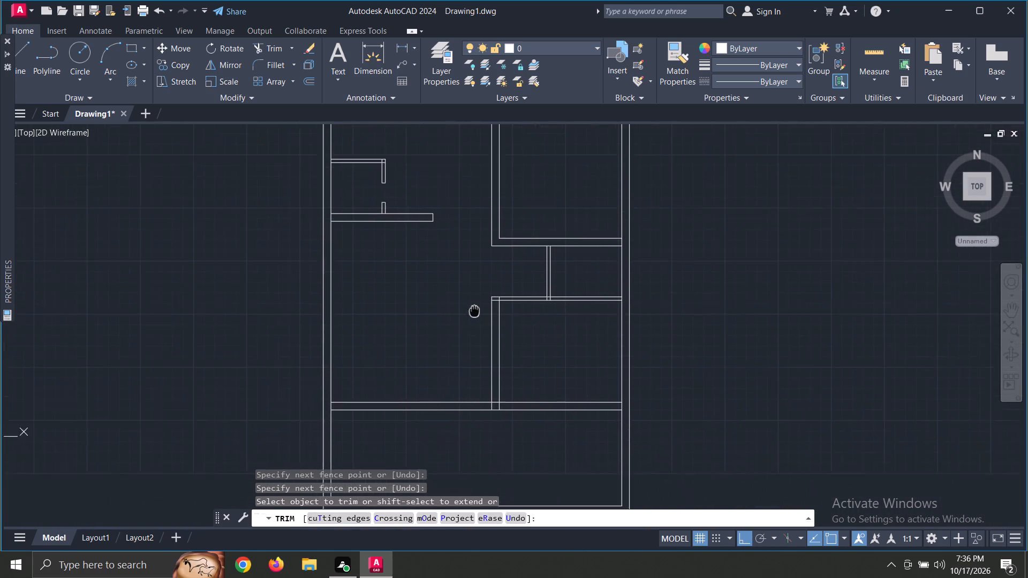
middle_drag(471, 302, 465, 278)
middle_click(465, 278)
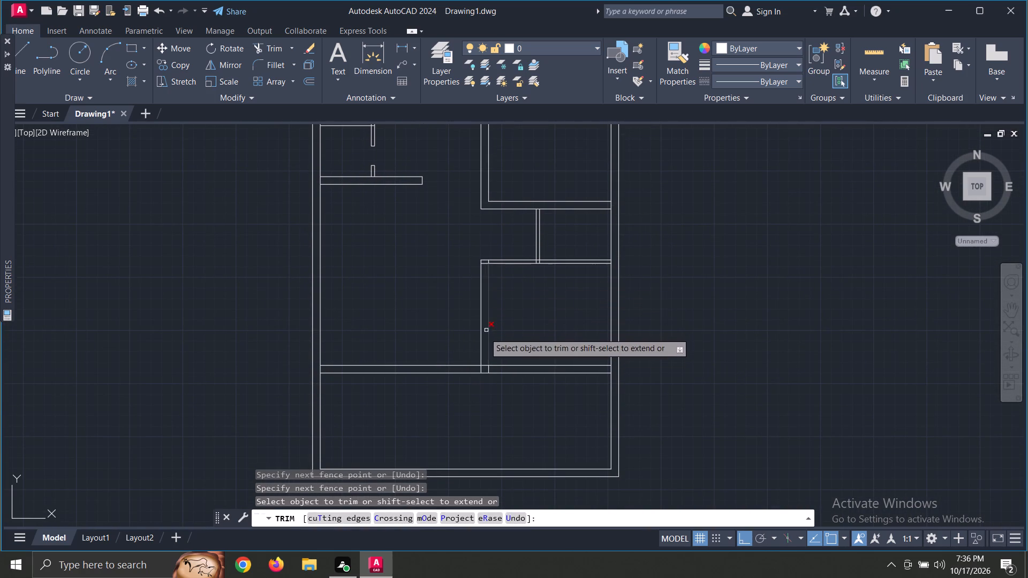
scroll(471, 364, up, 4)
drag(487, 400, 583, 401)
scroll(576, 391, down, 6)
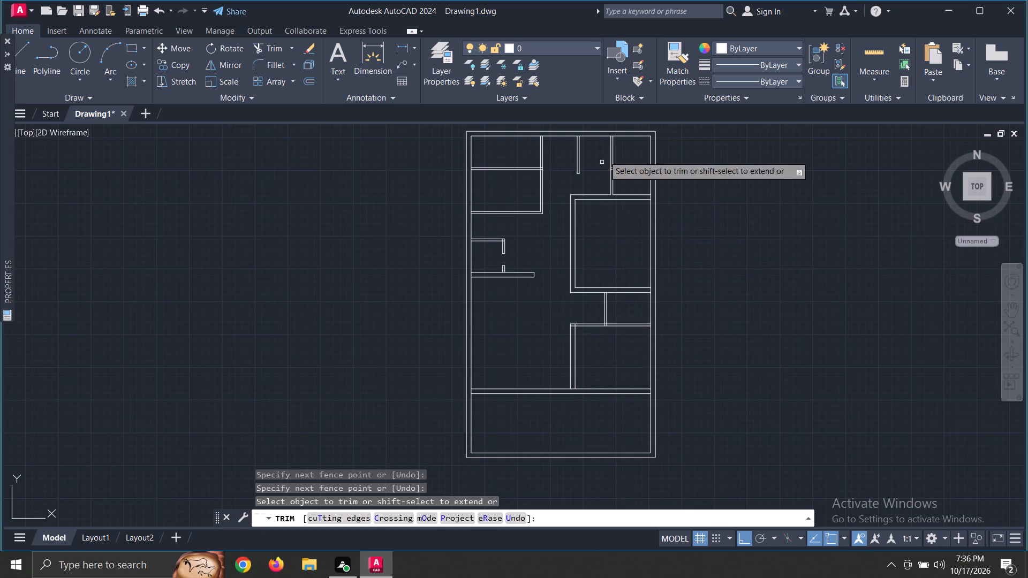
Trim the upper-right partition's two lines where they run inside the vertical 4" wall.
scroll(614, 131, up, 4)
drag(585, 363, 582, 396)
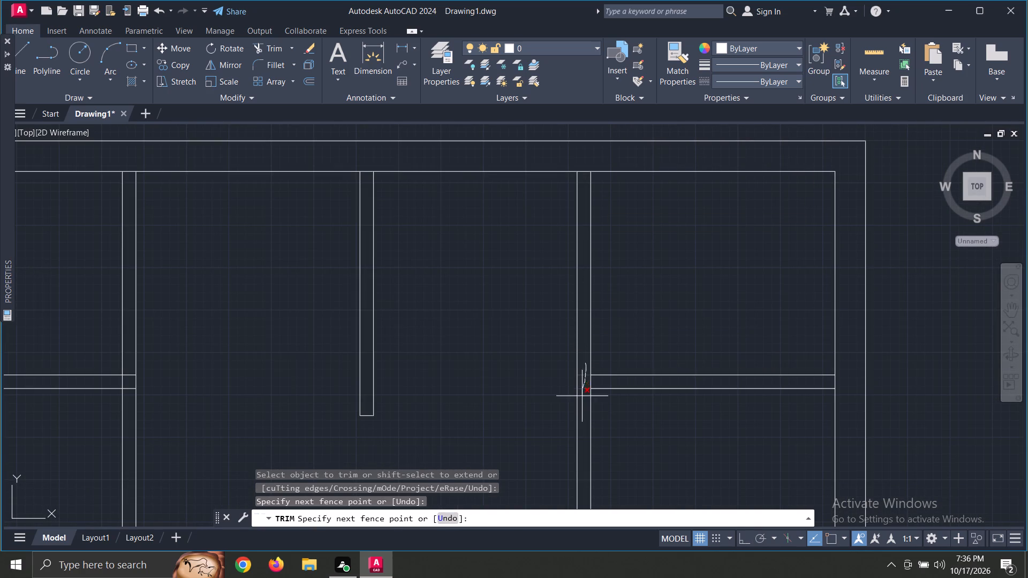
drag(582, 396, 582, 397)
scroll(583, 284, down, 4)
scroll(582, 387, up, 2)
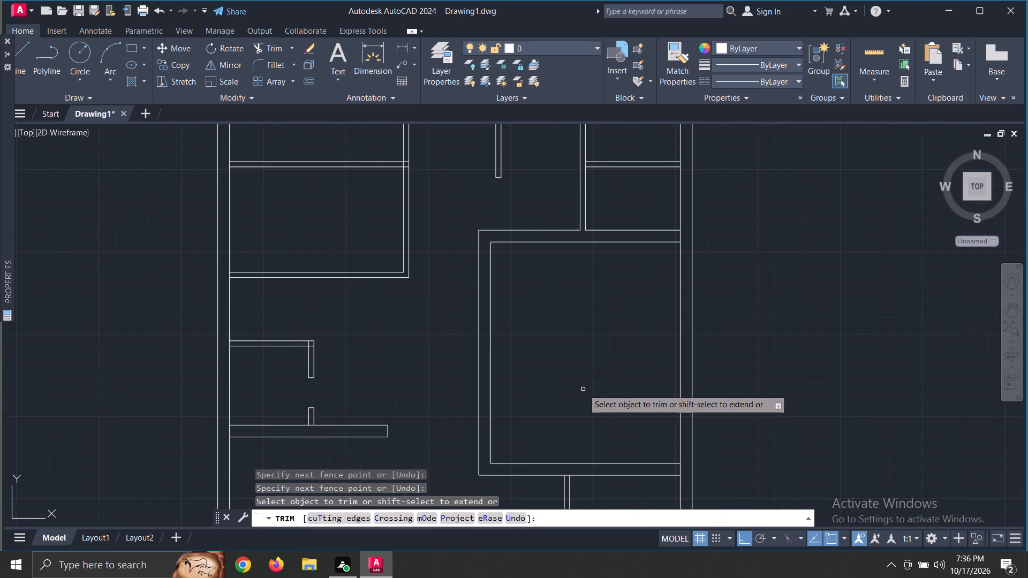
Trim the overlapping wall line ends at the lower-right room's upper-left corner.
scroll(585, 400, down, 2)
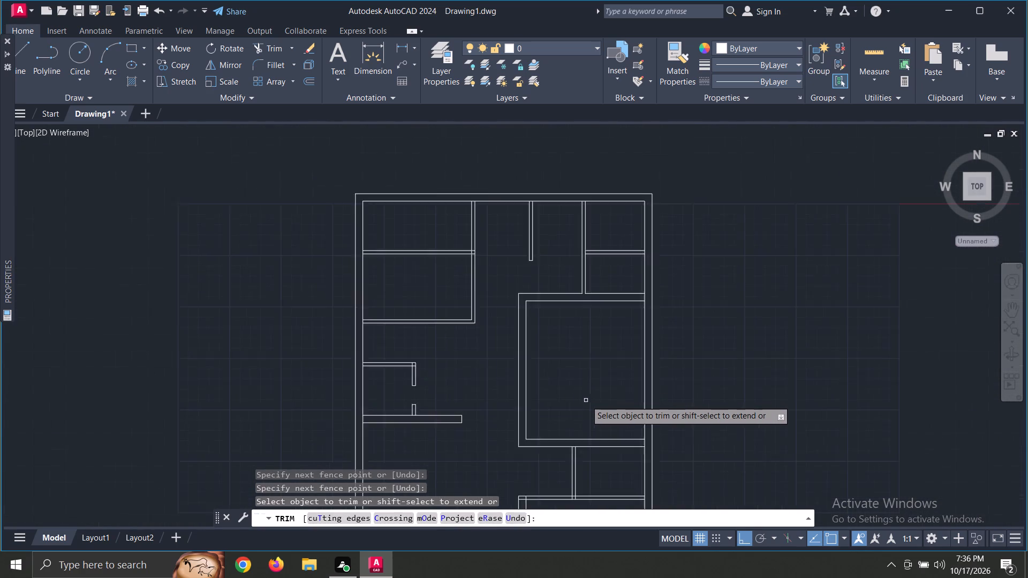
scroll(586, 400, up, 1)
middle_drag(586, 402, 543, 280)
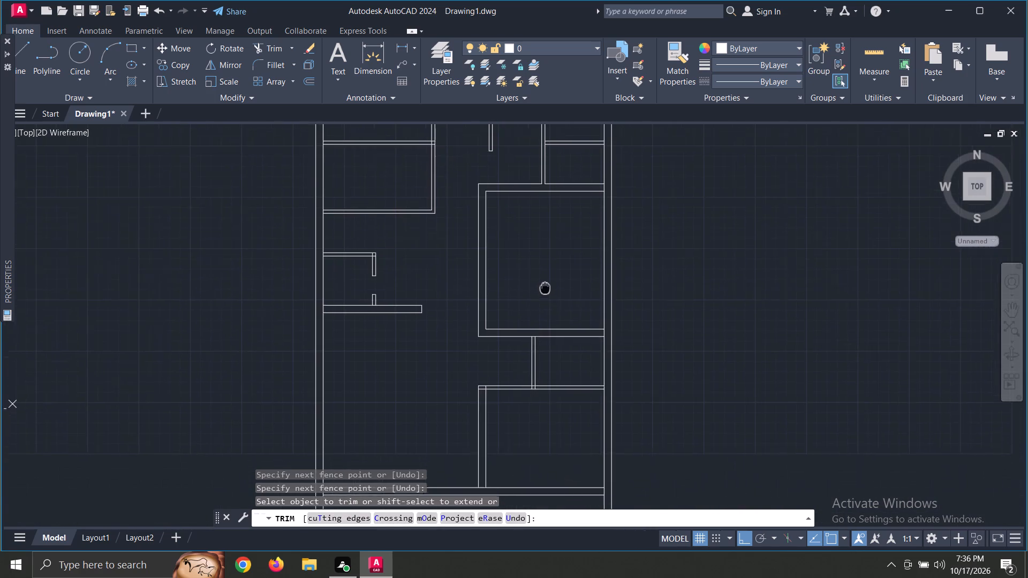
middle_click(543, 276)
scroll(486, 397, up, 5)
drag(366, 203, 373, 196)
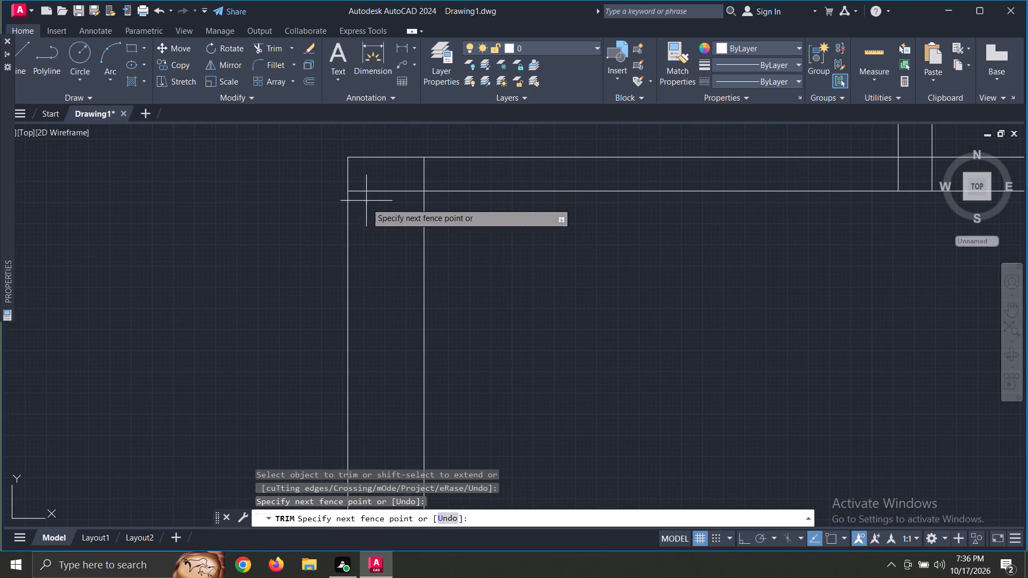
drag(373, 196, 452, 180)
scroll(481, 227, down, 5)
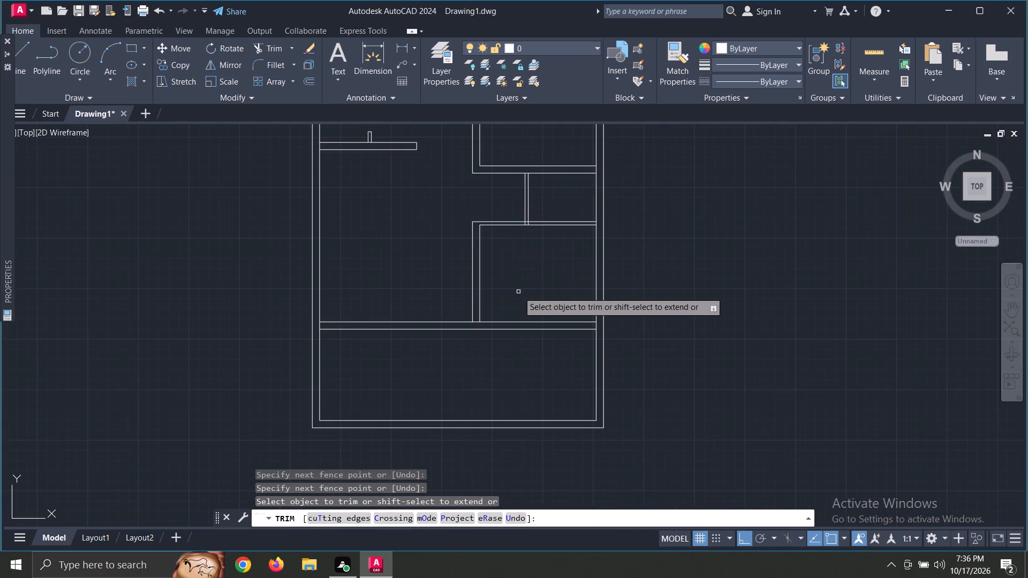
Trim the inner line of the lower-right room's top wall between its left corner and the short vertical wall.
scroll(519, 292, up, 1)
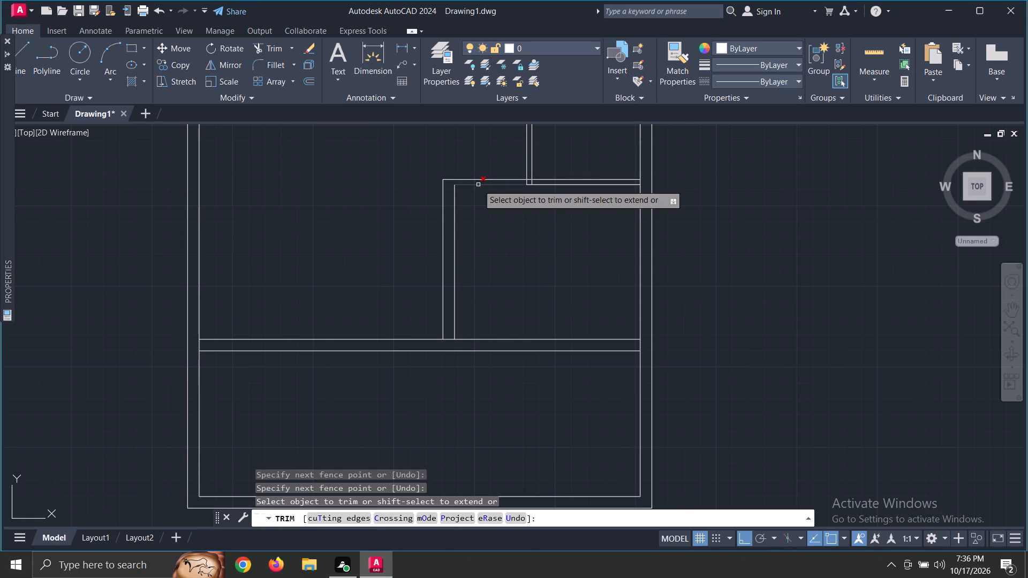
click(478, 185)
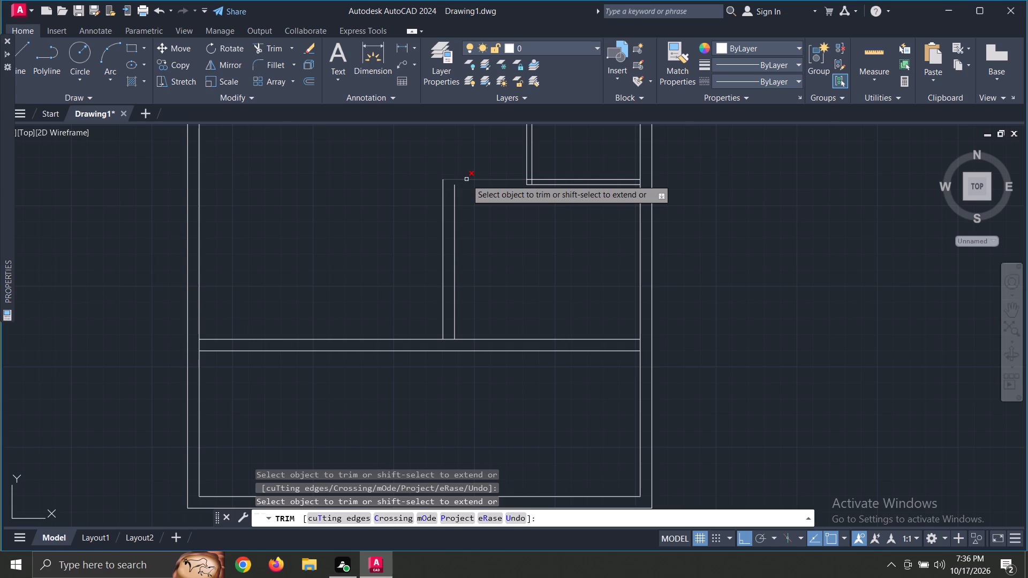
key(Escape)
Offset the lower-right room's top wall line 9" downward into the room.
key(o)
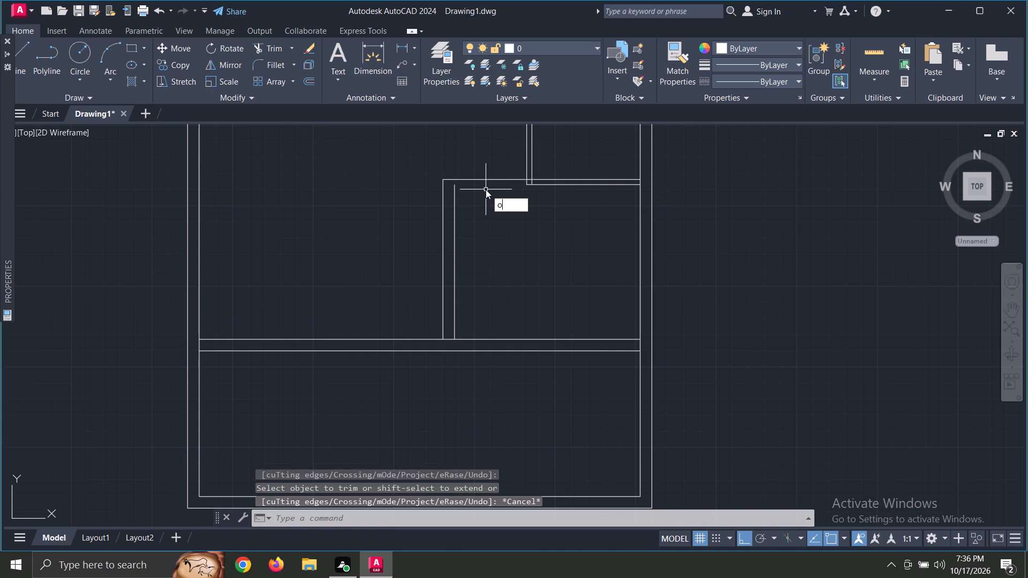
key(space)
text(9")
key(Return)
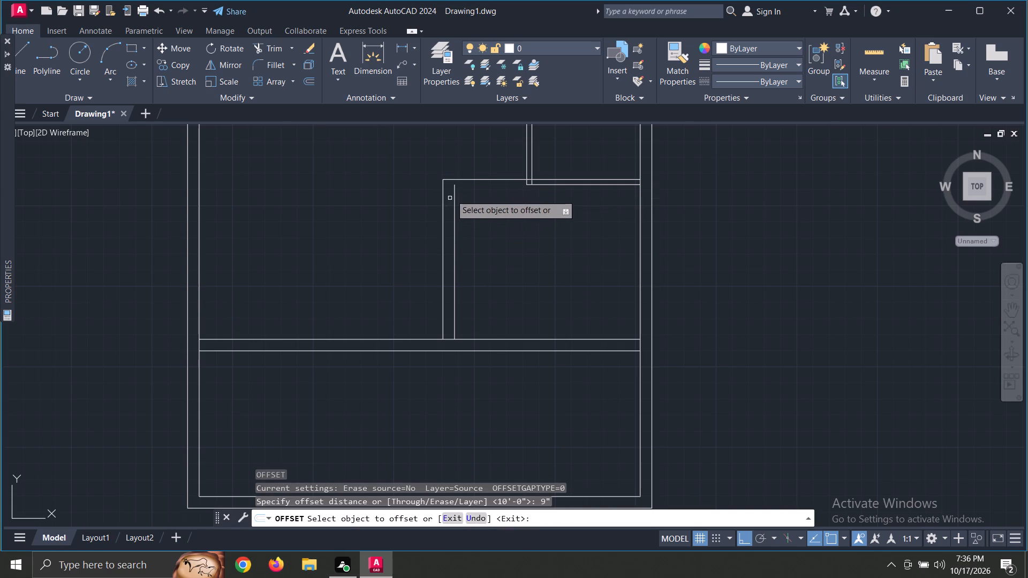
click(464, 180)
click(464, 193)
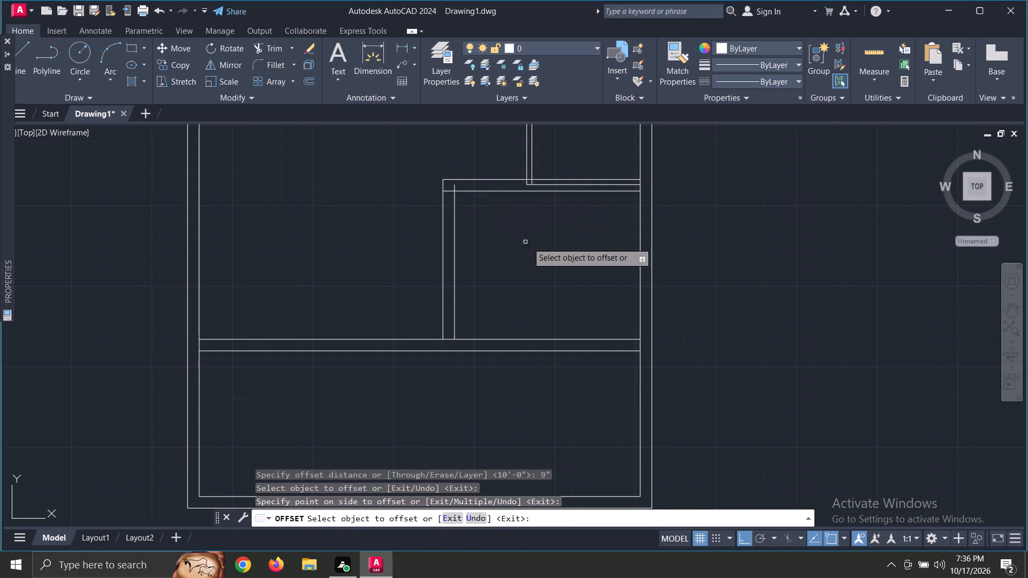
scroll(540, 209, up, 2)
middle_drag(533, 212, 521, 253)
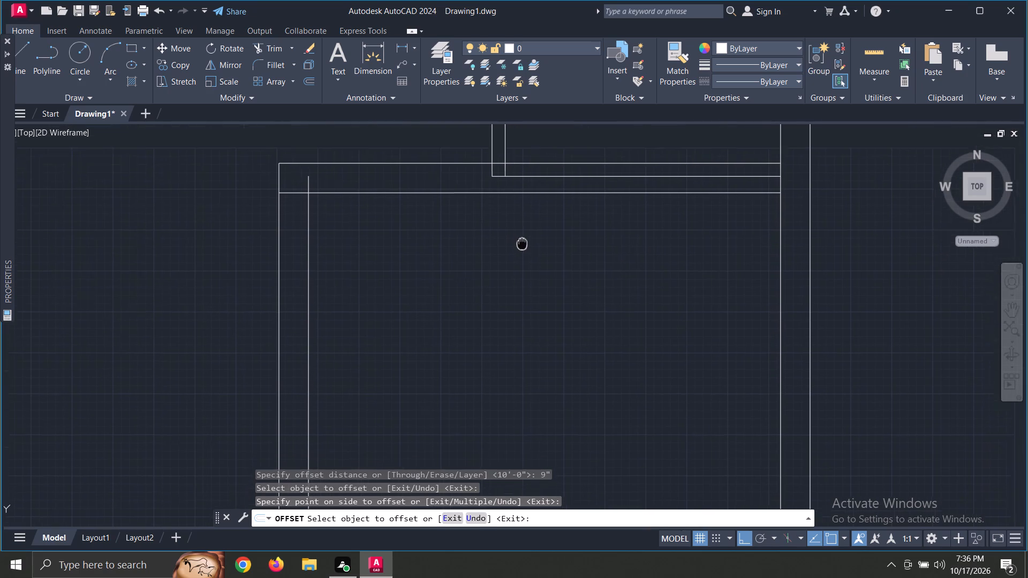
middle_drag(521, 253, 520, 262)
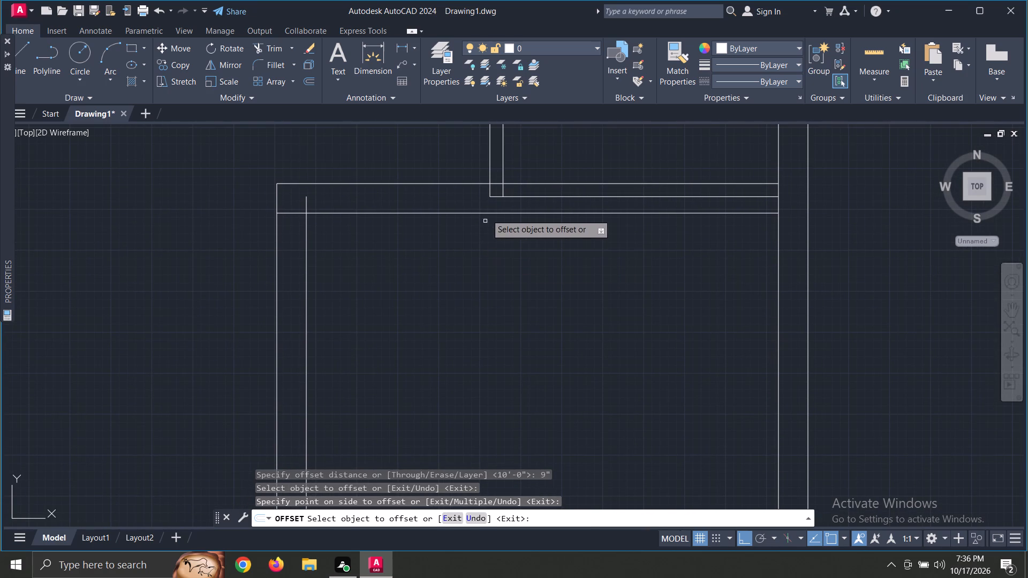
key(grave)
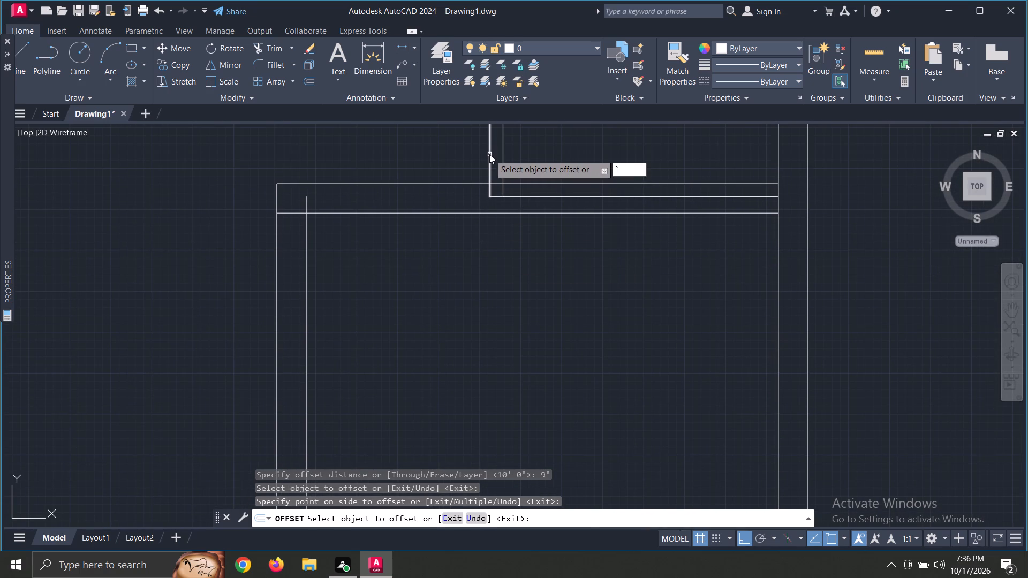
key(Escape)
Extend the left line of the short vertical 4" wall down to the new 9" offset line.
text(ex)
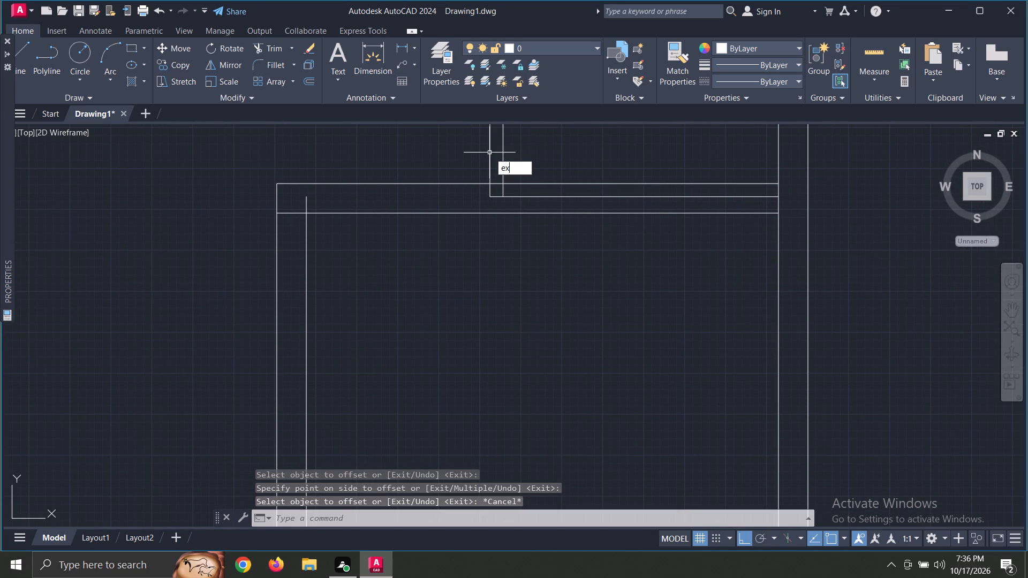
key(space)
click(489, 153)
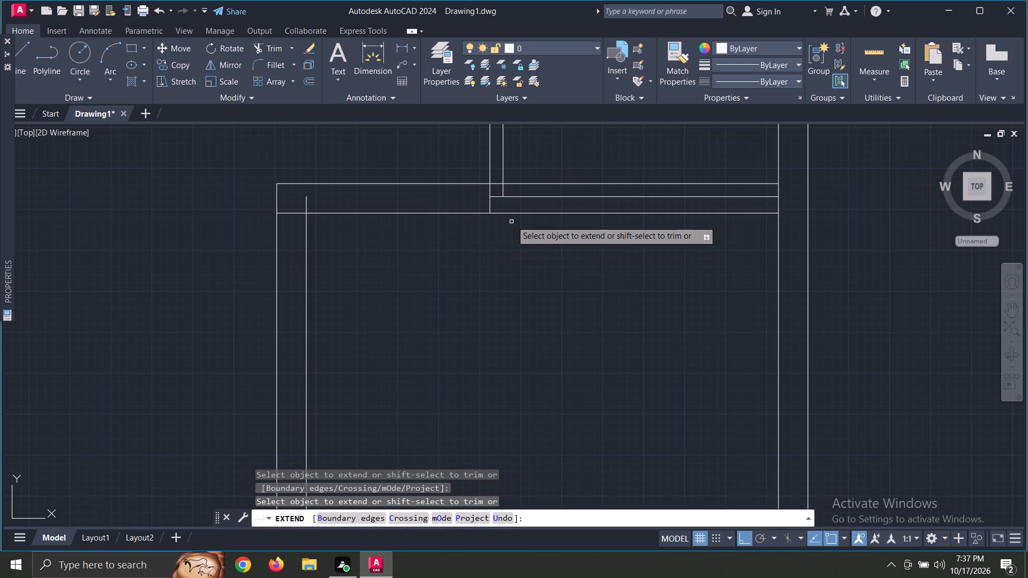
key(Escape)
Trim the new 9" offset line where it runs right of the extended short wall line.
key(t)
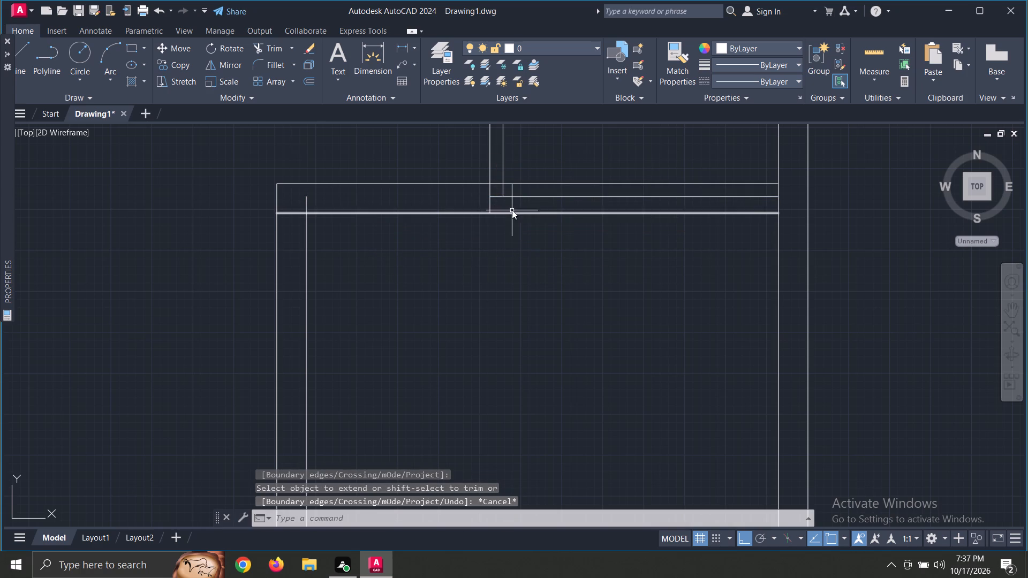
key(r)
key(space)
key(space)
drag(509, 208, 509, 229)
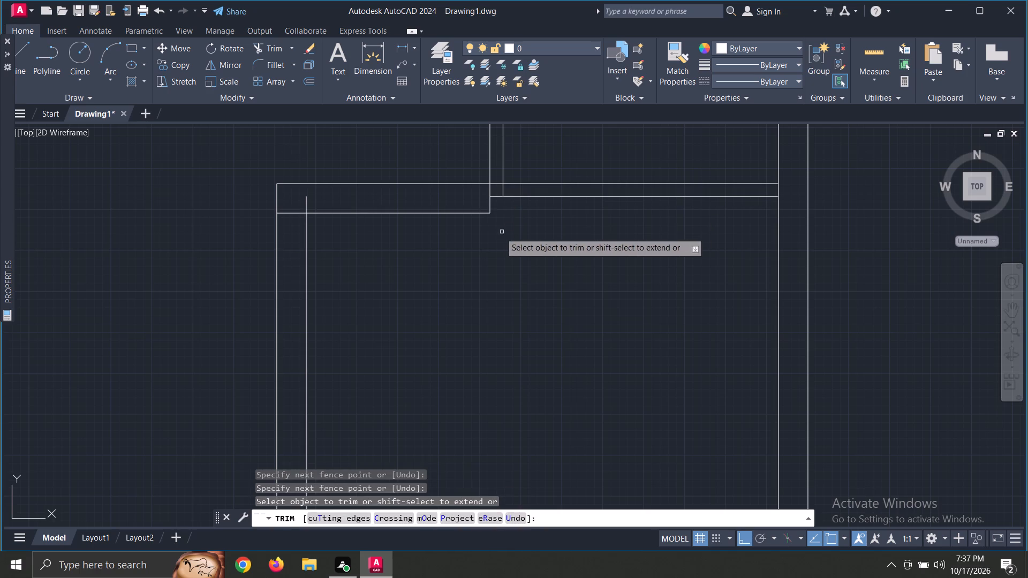
Trim the remaining line ends inside the 9" wall corner at the lower-right room's upper left.
drag(302, 201, 326, 204)
scroll(398, 189, down, 2)
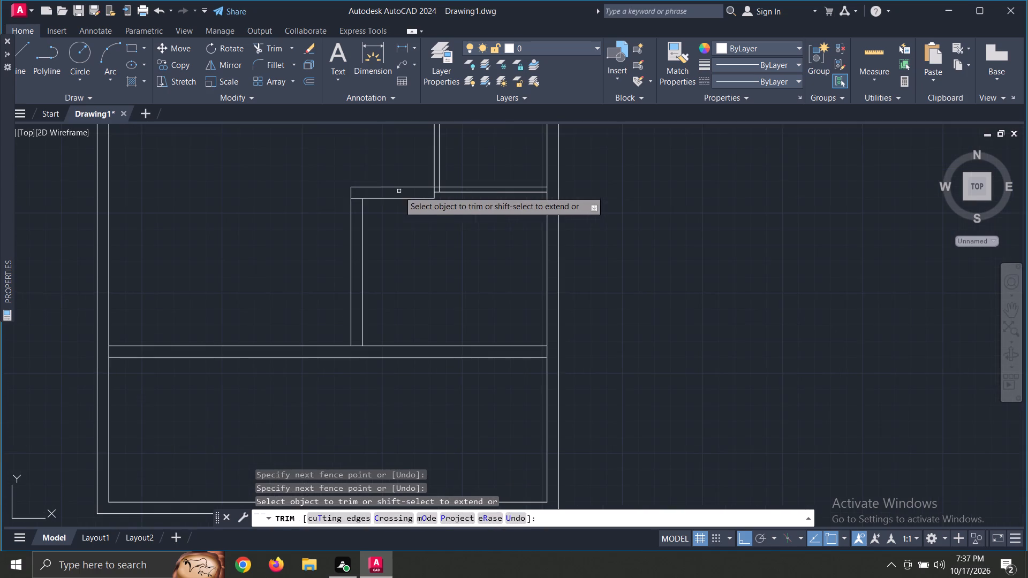
scroll(410, 230, up, 2)
scroll(420, 234, down, 3)
scroll(423, 238, up, 1)
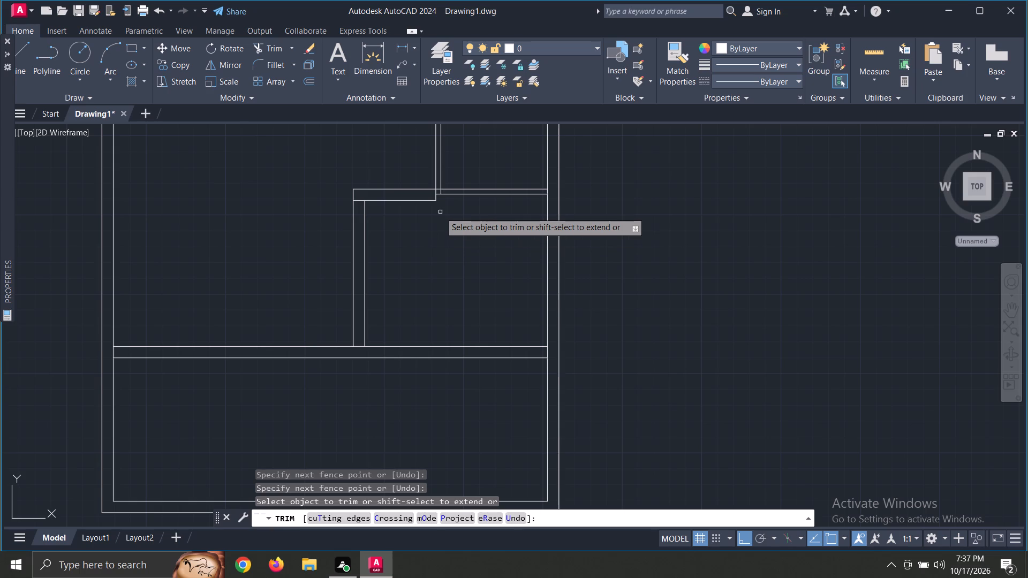
scroll(384, 253, down, 2)
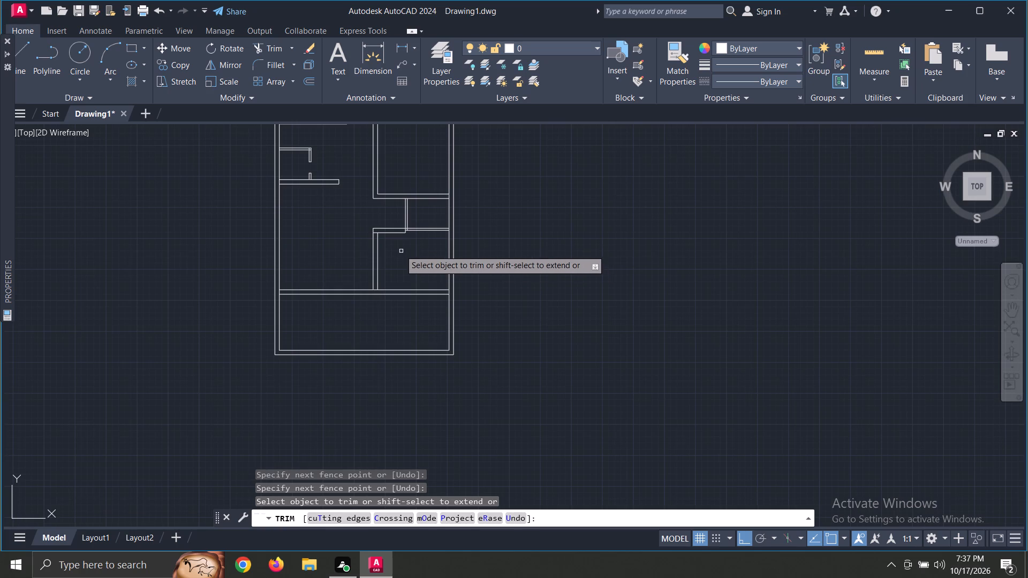
scroll(404, 223, up, 2)
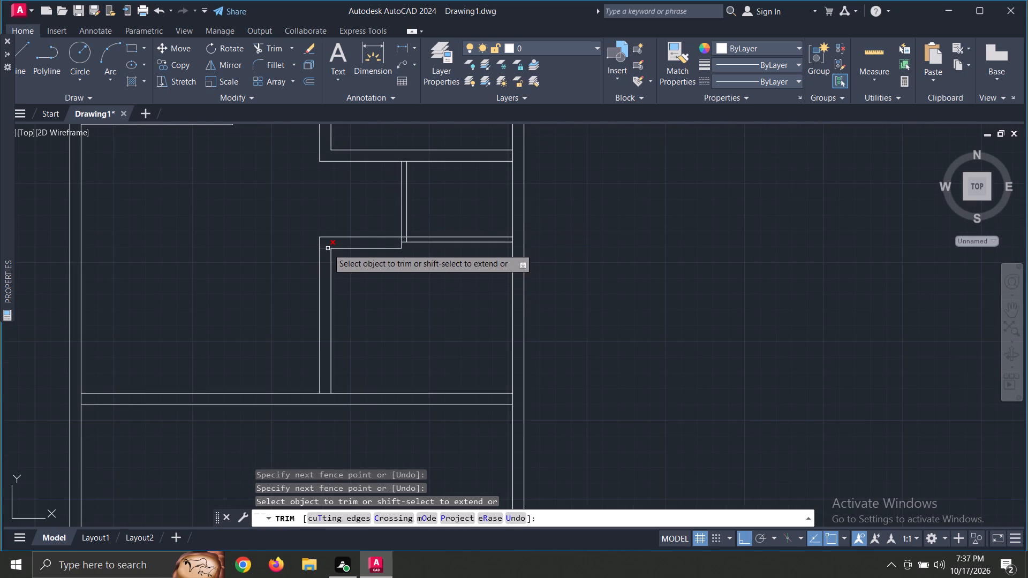
click(328, 248)
Trim away both lines of the horizontal partition dividing the upper-left room, including their stubs inside the right vertical wall.
scroll(394, 210, down, 3)
scroll(474, 222, up, 2)
middle_drag(472, 227, 473, 229)
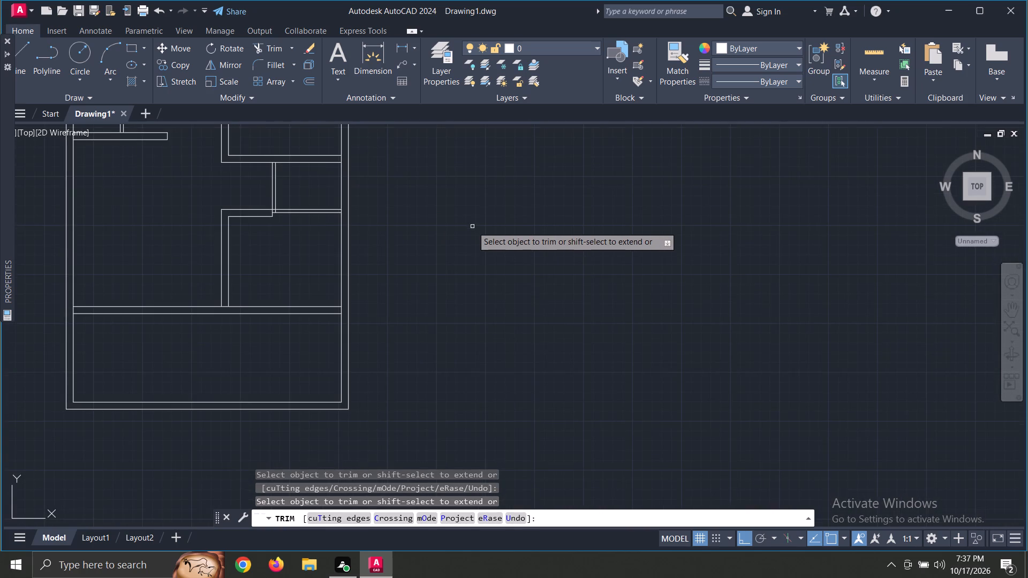
middle_drag(473, 229, 614, 333)
middle_click(615, 333)
middle_drag(569, 239, 601, 357)
scroll(602, 347, down, 1)
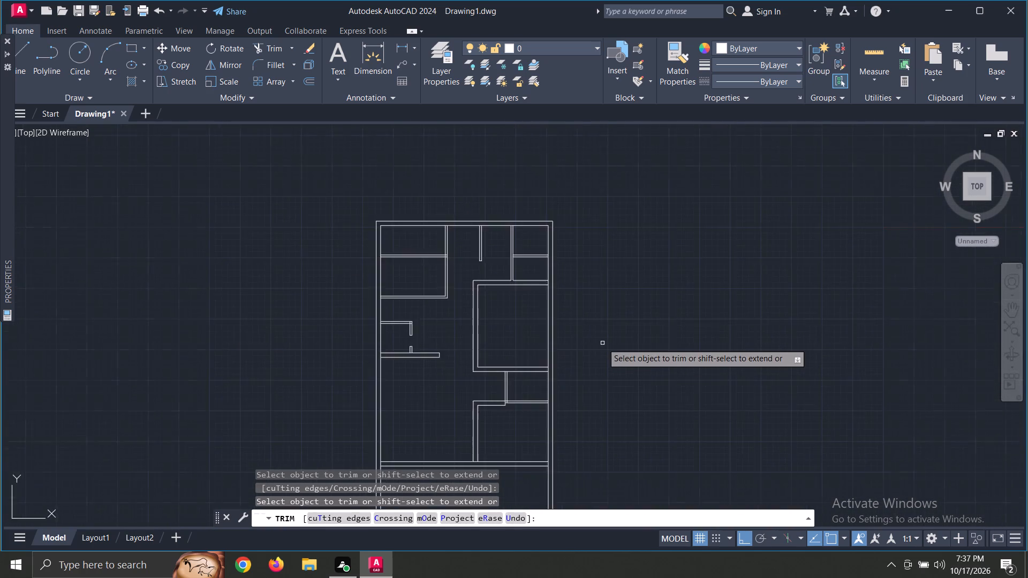
scroll(602, 343, down, 1)
scroll(602, 339, up, 1)
middle_drag(600, 339, 545, 229)
middle_drag(548, 237, 548, 273)
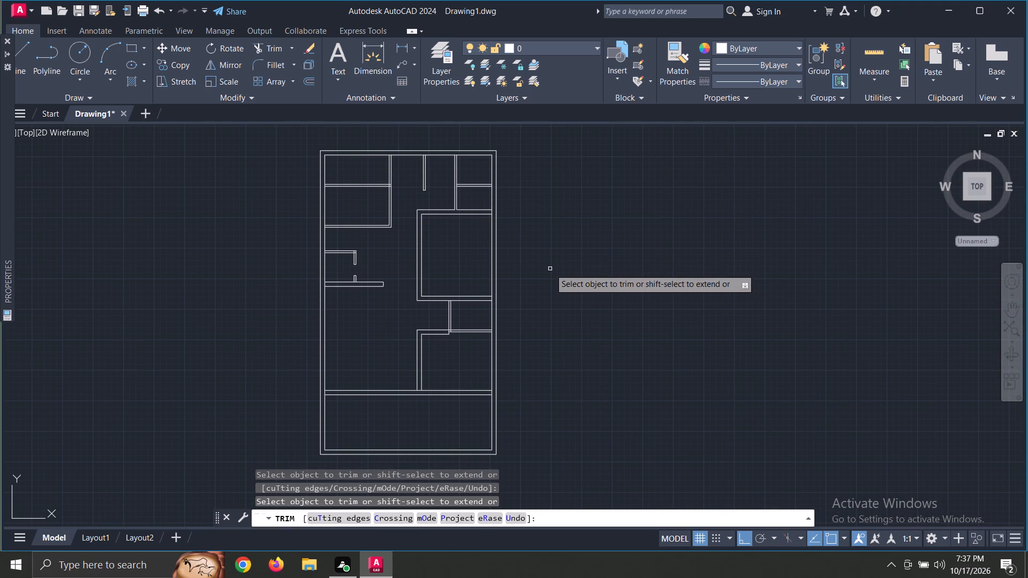
drag(350, 171, 356, 202)
scroll(403, 187, up, 5)
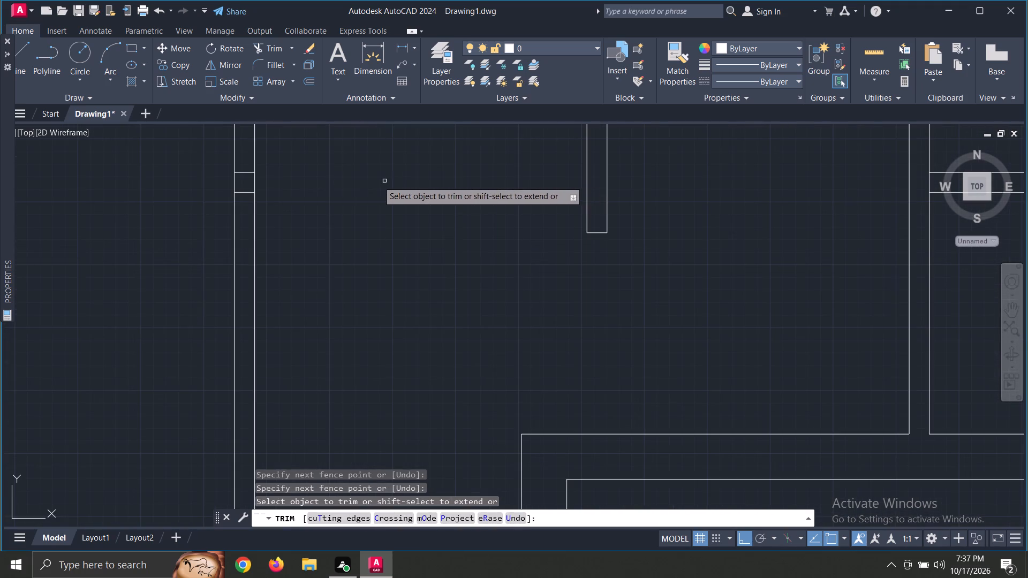
drag(247, 162, 251, 211)
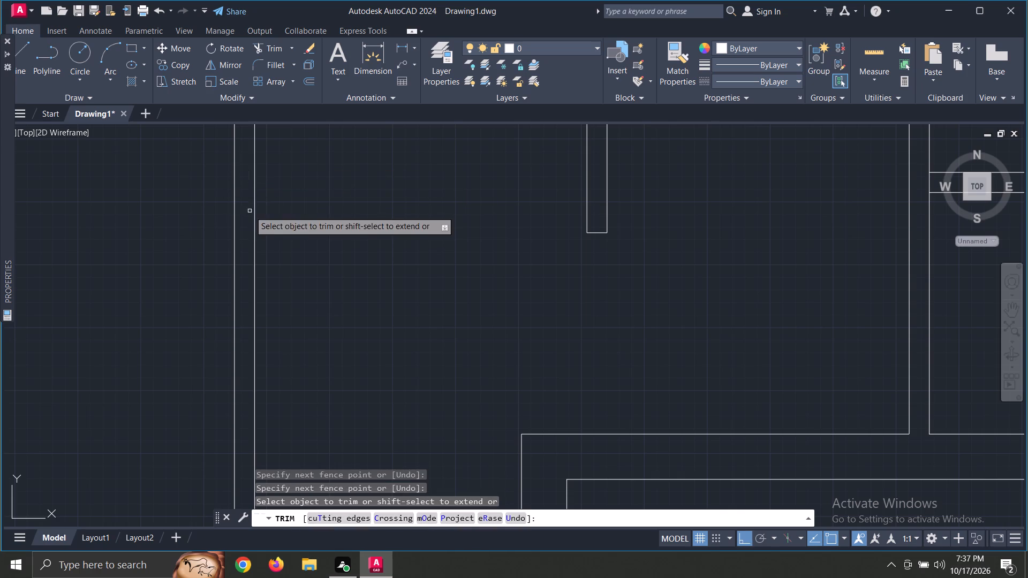
scroll(425, 178, down, 4)
middle_drag(432, 202, 394, 321)
scroll(394, 321, down, 2)
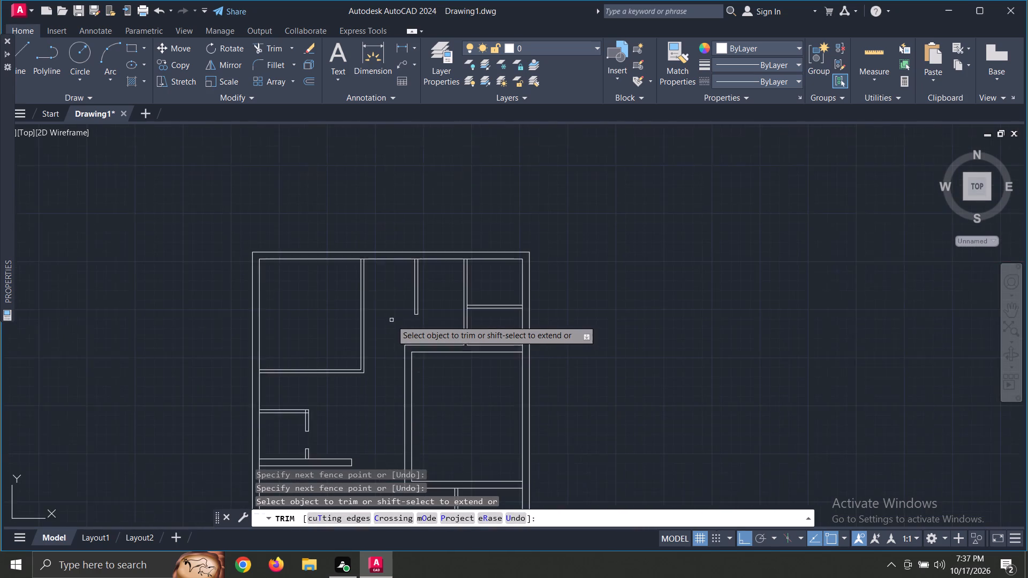
scroll(391, 320, up, 1)
middle_drag(376, 326, 388, 307)
middle_click(388, 307)
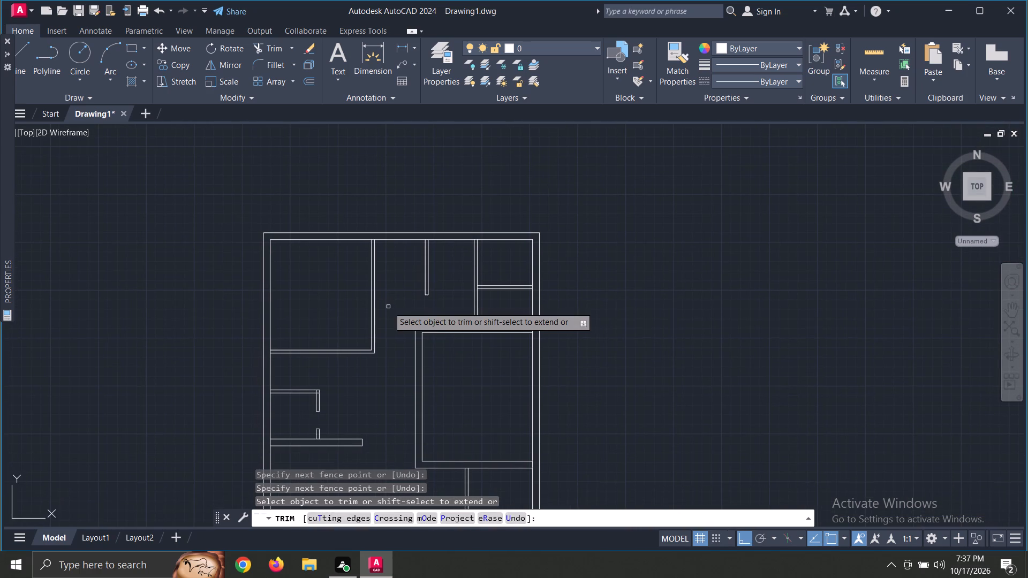
key(Escape)
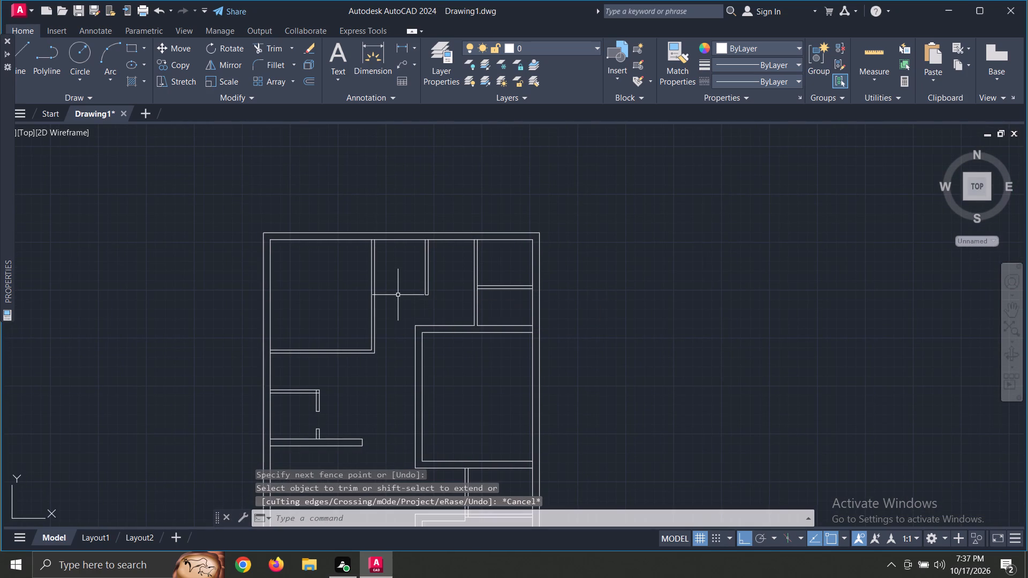
Offset the inner line of the left outer wall 2' to the right, into the plan.
key(o)
key(space)
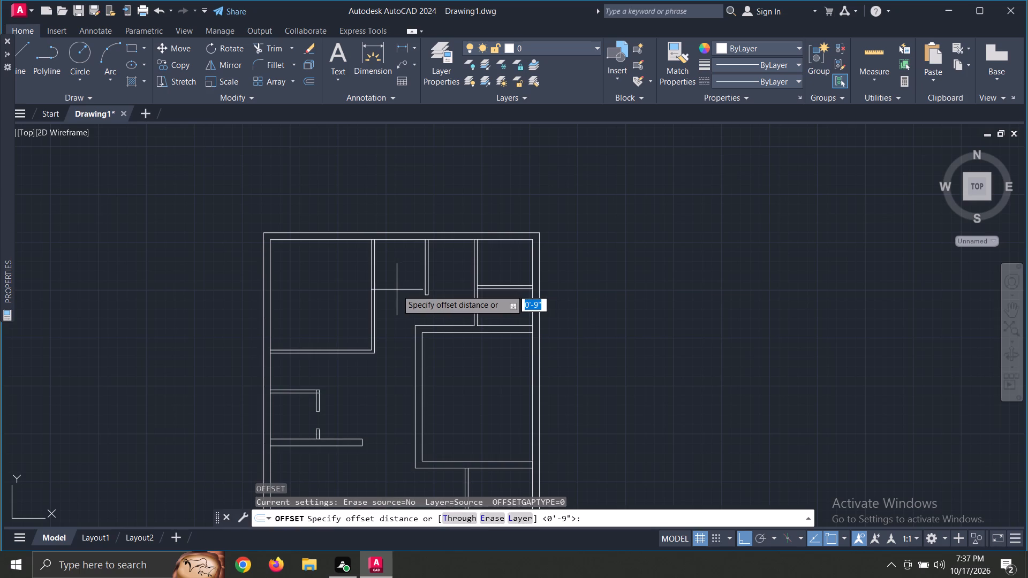
text(2')
key(Return)
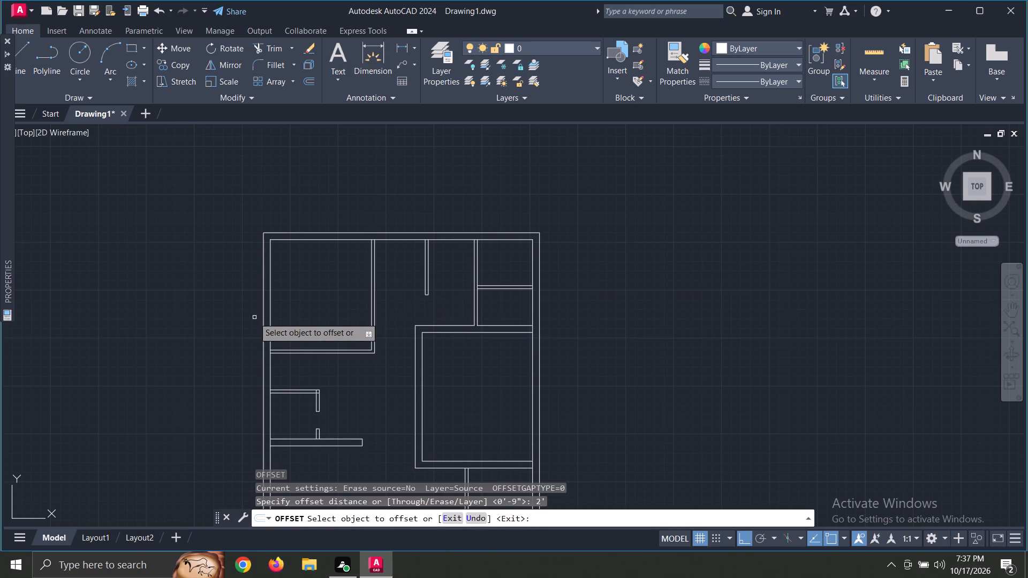
click(270, 318)
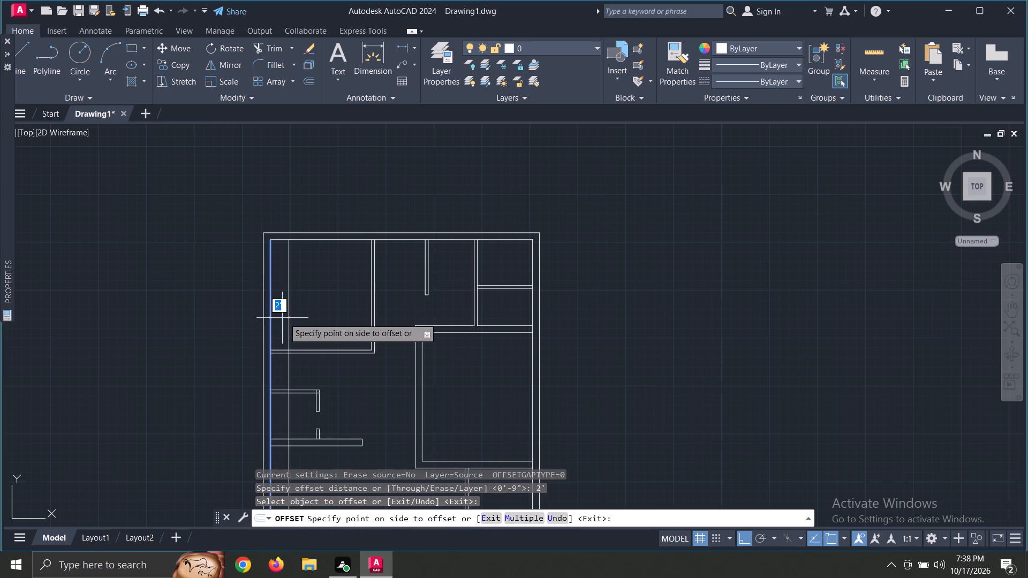
click(284, 318)
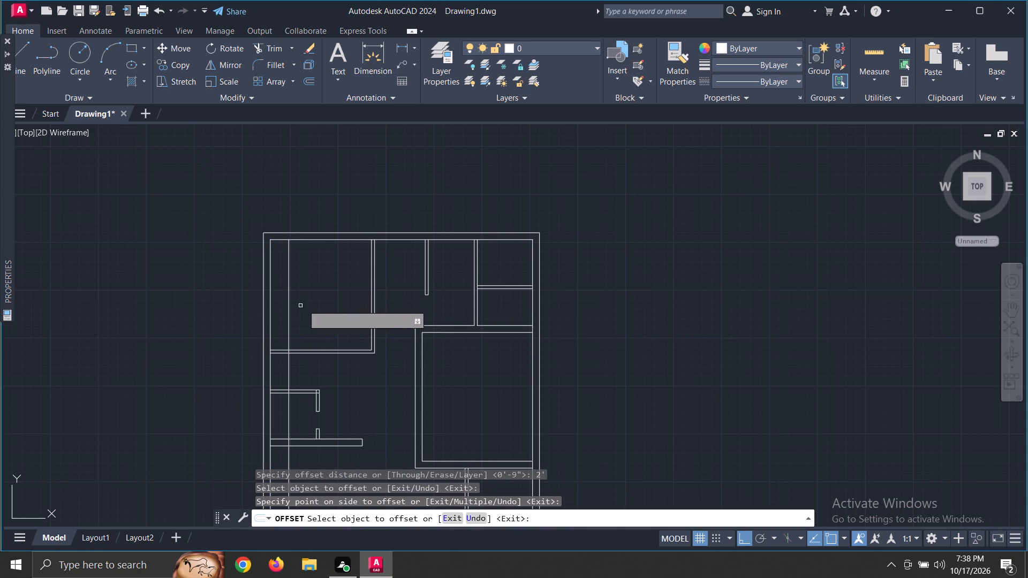
key(Escape)
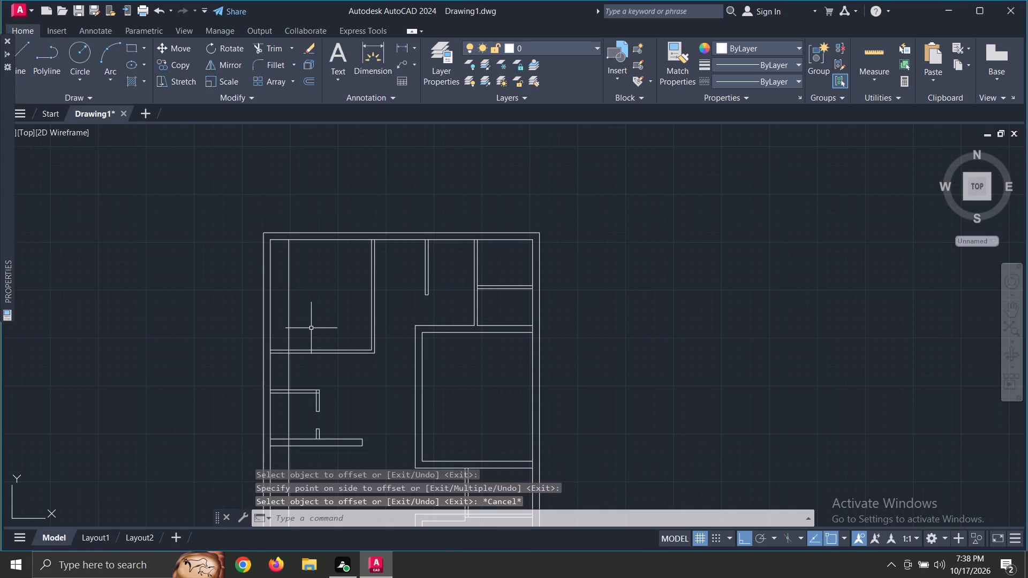
Trim the vertical 2' offset line from the upper-left room's bottom wall down to the short 9" wall at the left, including inside the 4" walls.
scroll(292, 378, up, 3)
key(t)
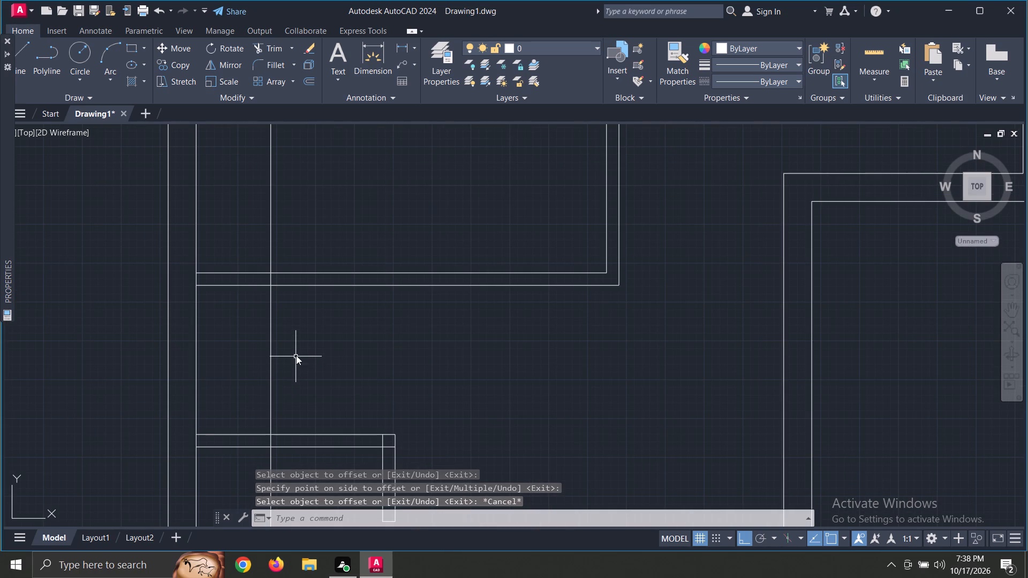
text(r)
key(space)
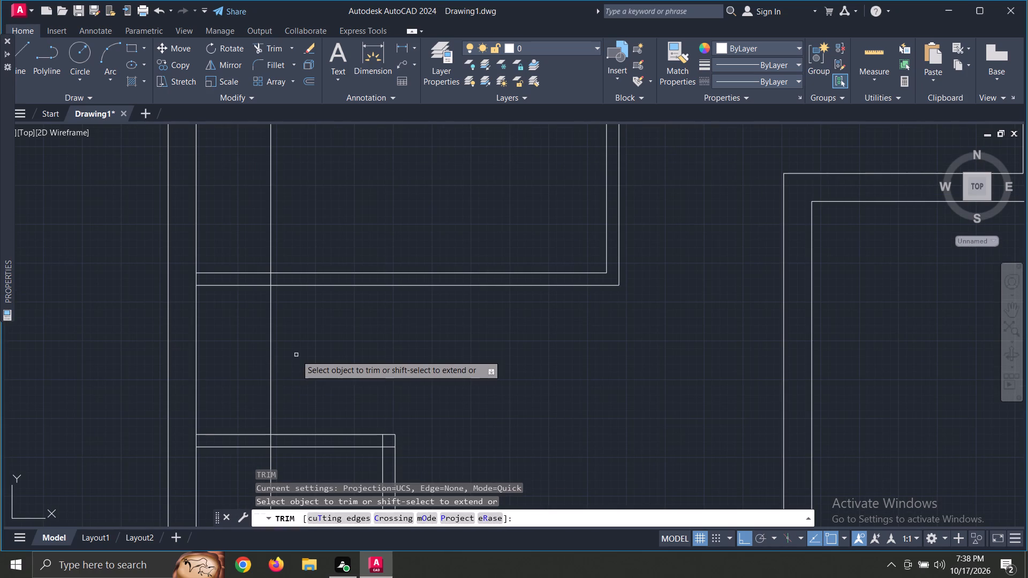
key(space)
drag(264, 279, 281, 279)
drag(261, 335, 297, 340)
scroll(260, 429, up, 2)
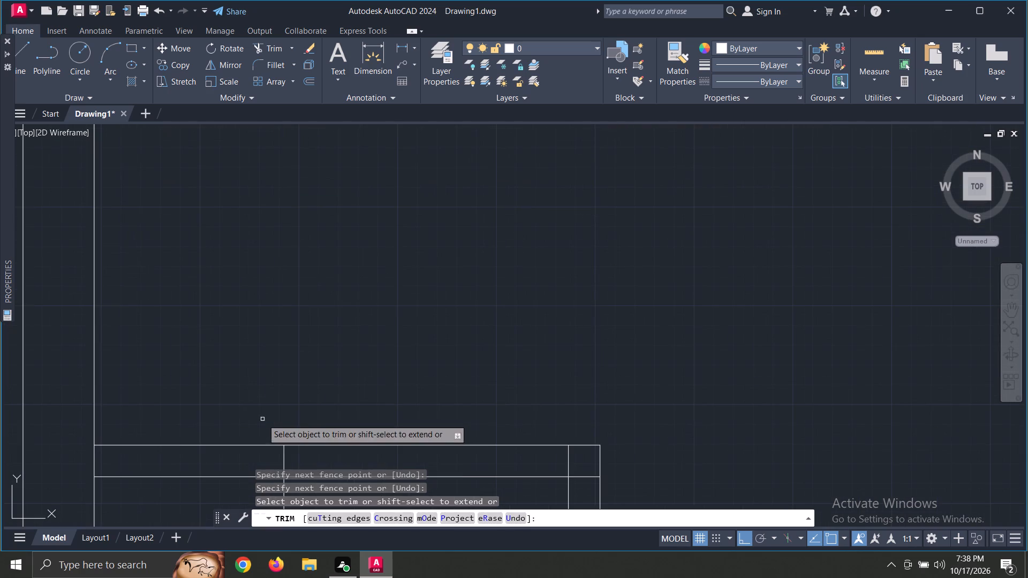
drag(263, 459, 322, 460)
scroll(350, 355, down, 4)
drag(319, 401, 343, 405)
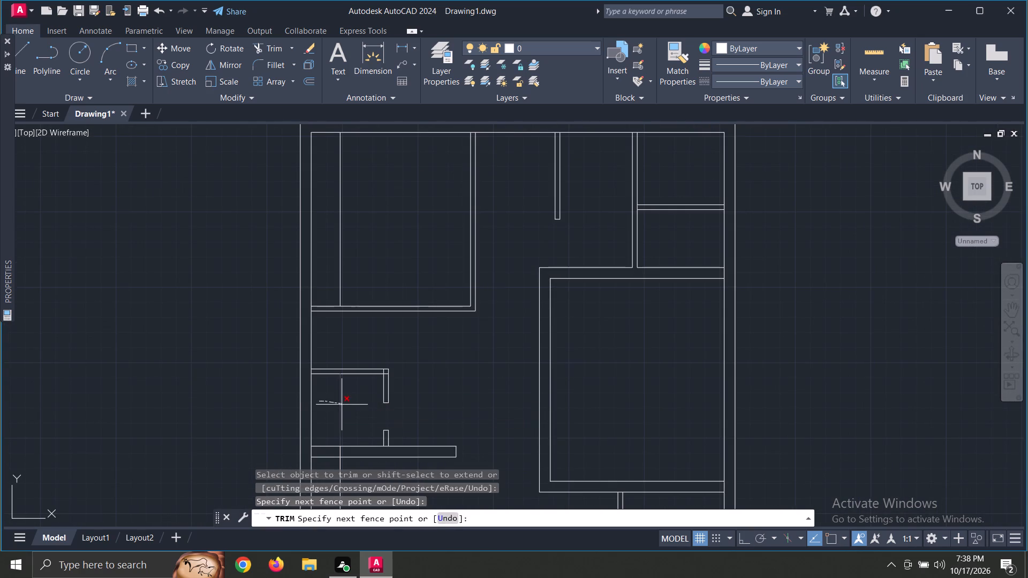
drag(343, 405, 345, 405)
Trim away the rest of the vertical 2' offset line inside and below the short 9" wall.
scroll(347, 402, down, 3)
middle_drag(350, 406, 337, 279)
scroll(336, 294, up, 4)
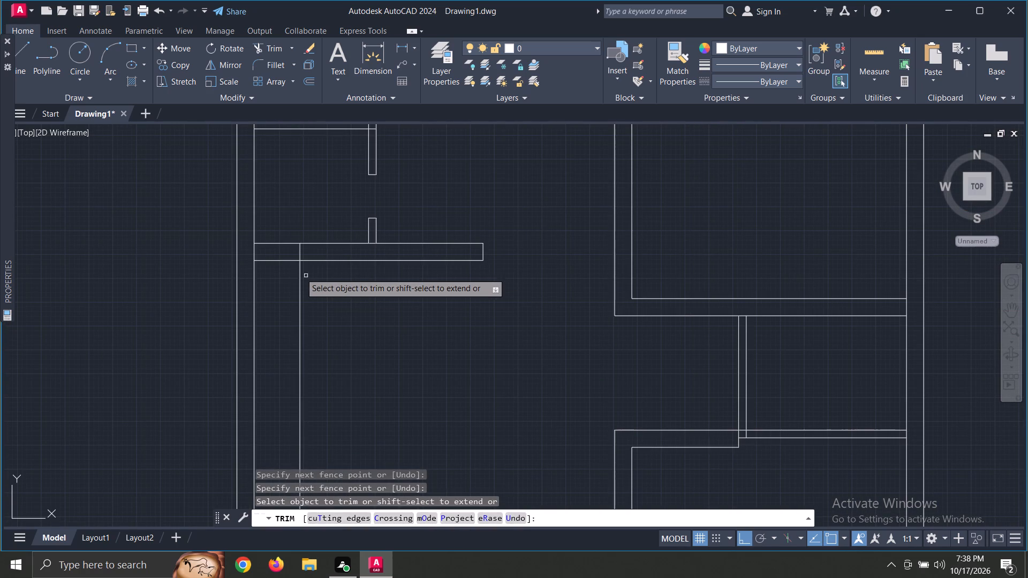
drag(288, 254, 319, 254)
drag(264, 323, 326, 331)
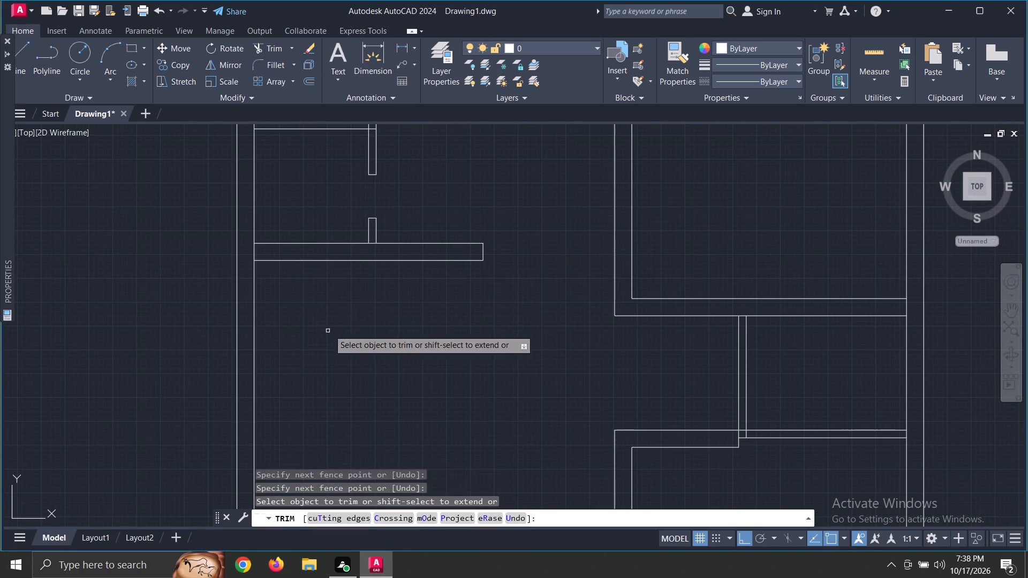
scroll(331, 328, down, 4)
middle_drag(352, 283, 346, 374)
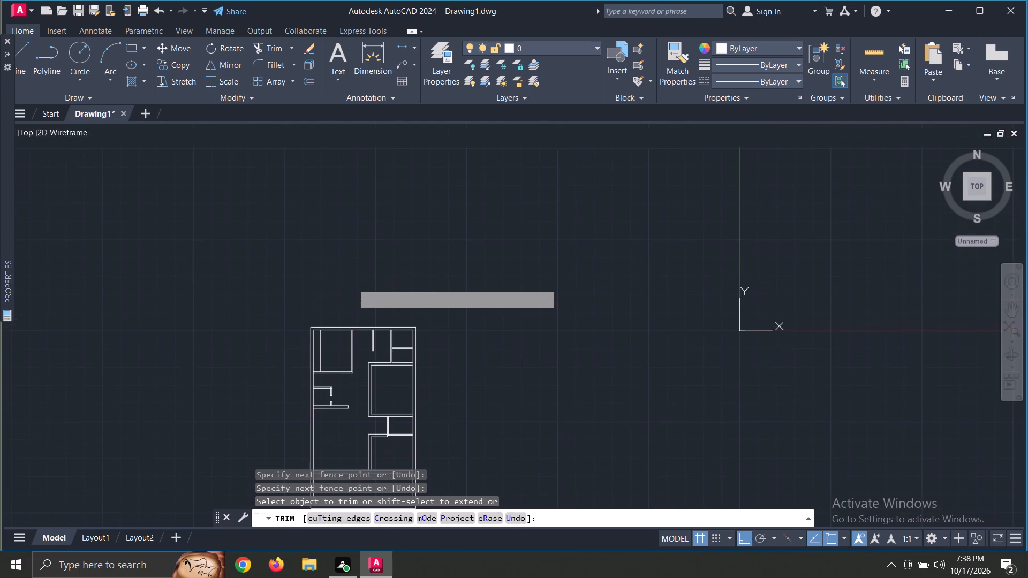
scroll(328, 320, up, 5)
scroll(341, 368, up, 1)
middle_drag(341, 356, 353, 223)
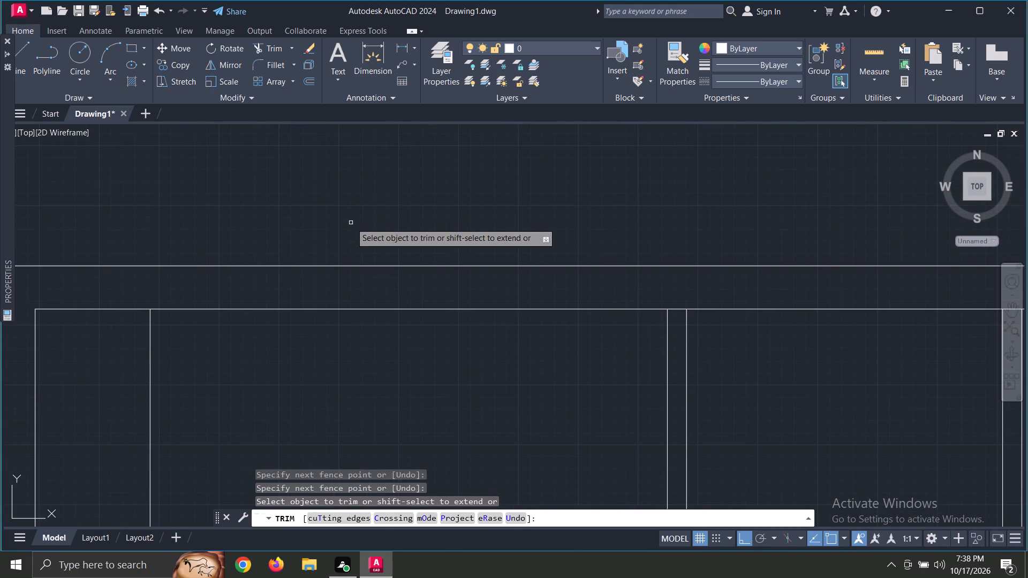
key(Escape)
Offset the inner line of the top outer wall 2' down into the plan.
key(o)
key(space)
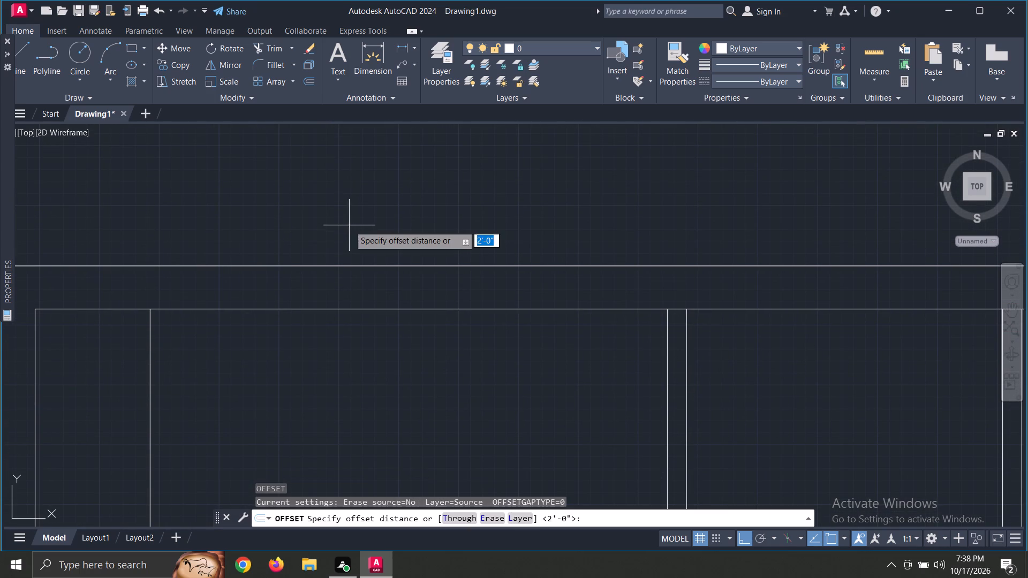
text(2')
key(Return)
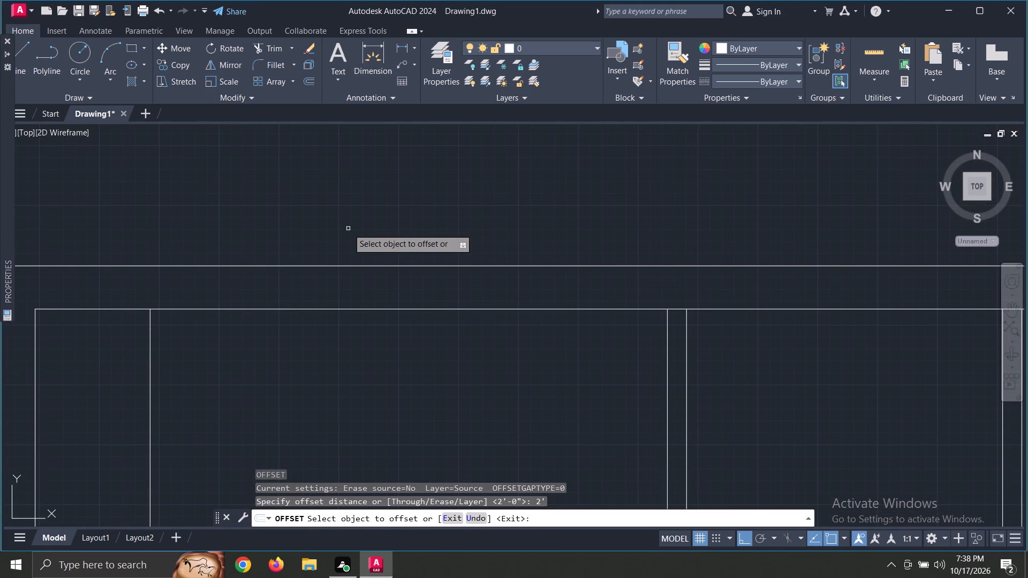
click(332, 309)
click(327, 334)
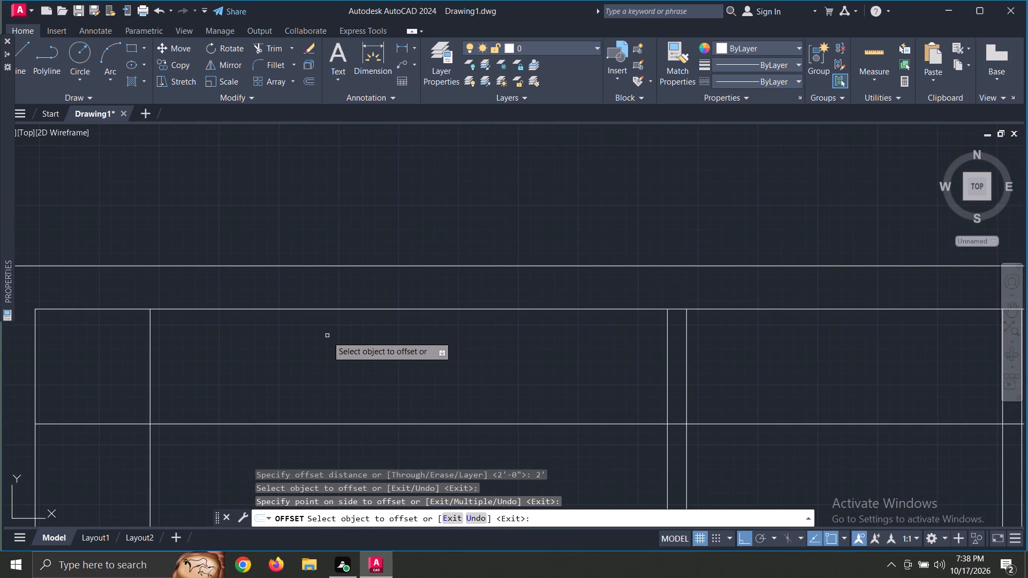
scroll(323, 348, down, 2)
middle_drag(311, 420, 338, 339)
key(Escape)
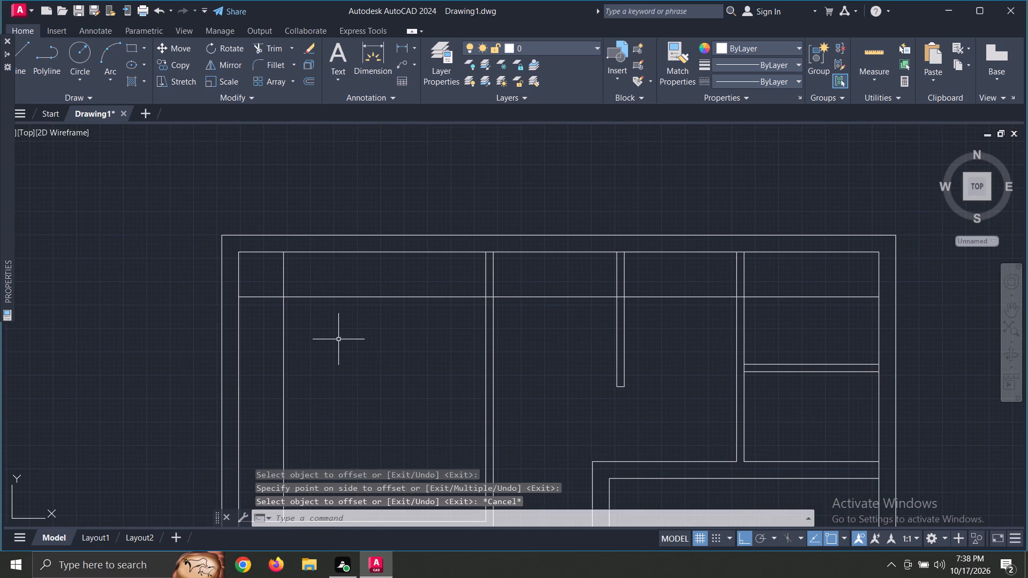
Trim the two 2' offset lines to a corner in the upper-left room and cut the horizontal one between the partitions to its right.
key(t)
text(r)
key(space)
key(space)
drag(256, 303, 289, 272)
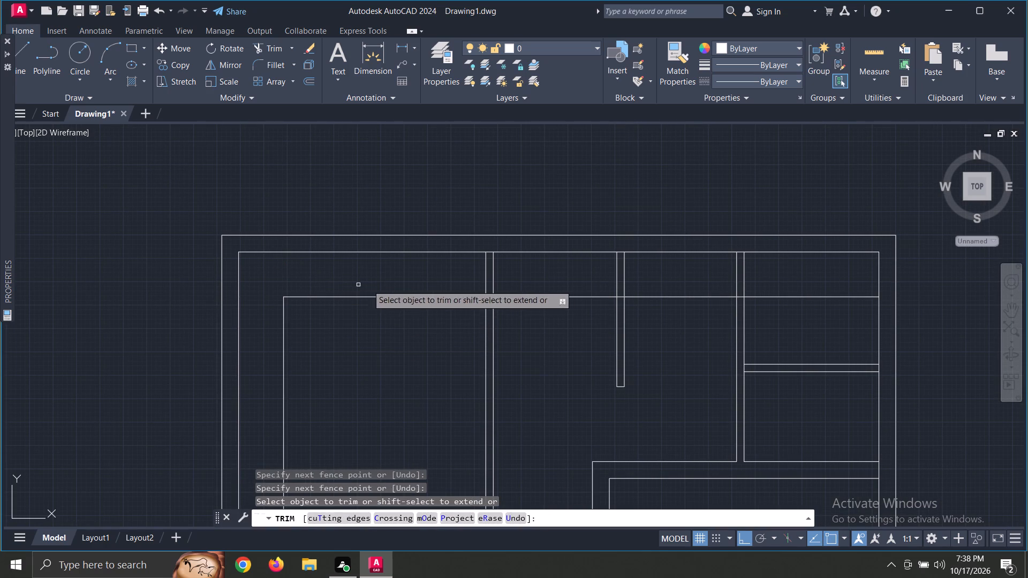
drag(546, 288, 549, 318)
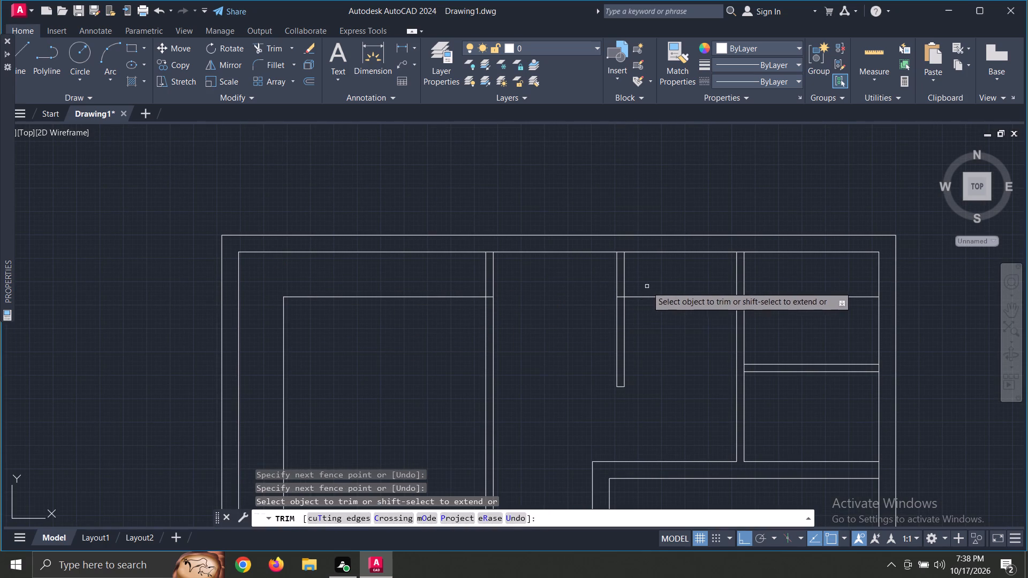
drag(648, 286, 651, 320)
drag(786, 282, 785, 305)
Trim the leftover stubs of the horizontal offset line inside the three vertical partitions along the top wall.
scroll(746, 294, up, 2)
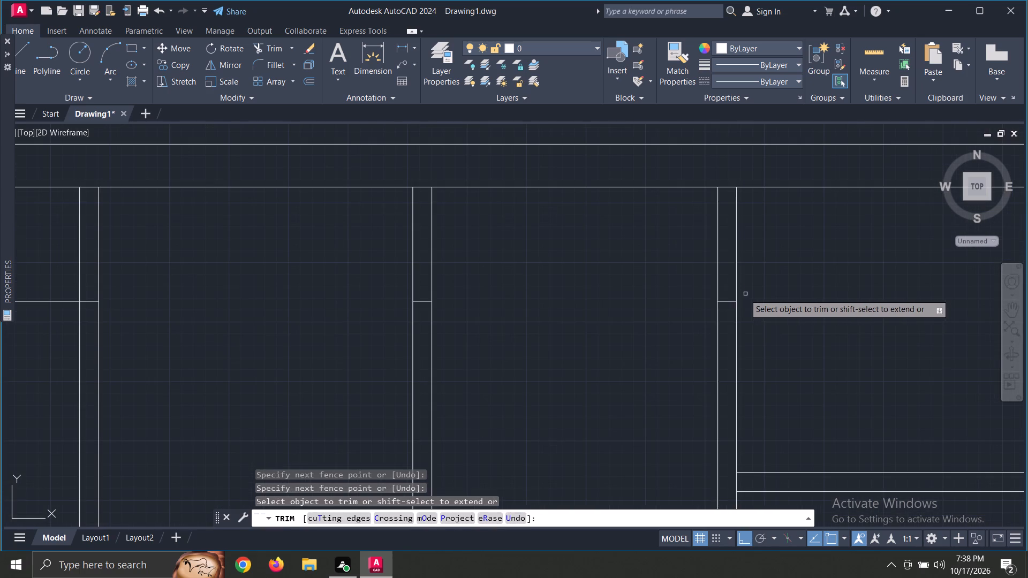
drag(730, 293, 729, 311)
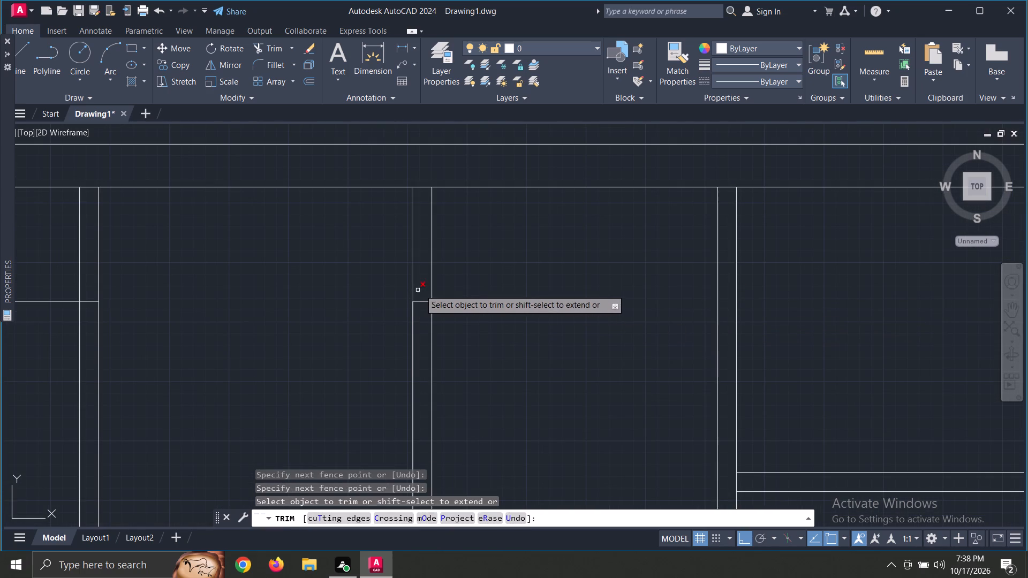
drag(422, 290, 424, 313)
drag(86, 291, 89, 314)
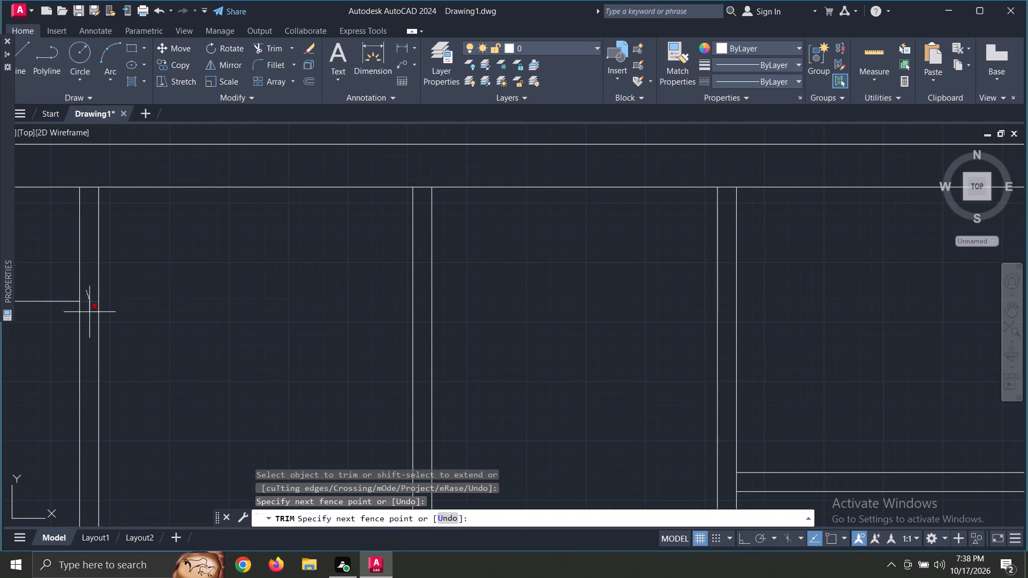
scroll(180, 281, down, 2)
middle_drag(237, 287, 441, 295)
middle_click(443, 295)
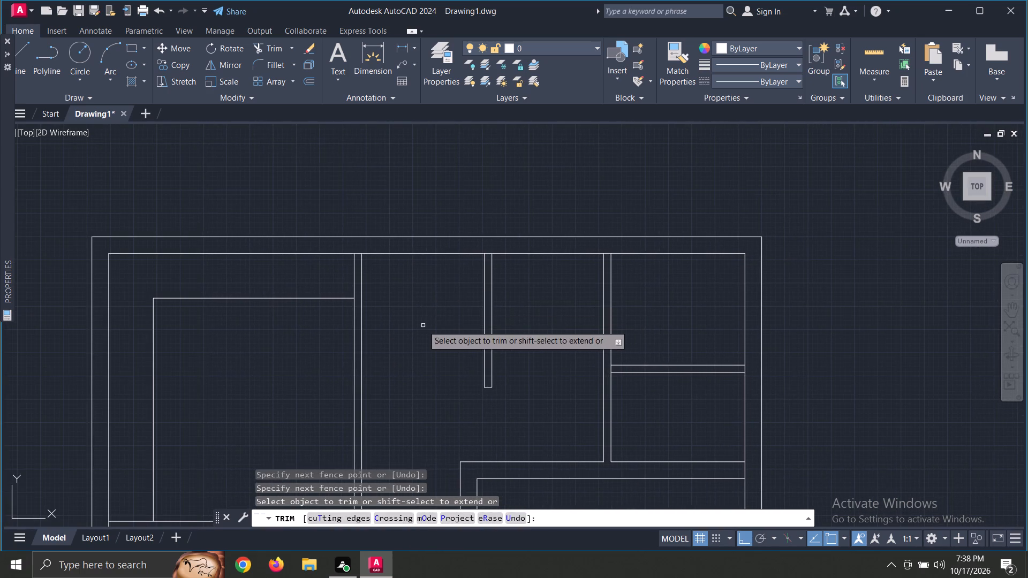
middle_drag(423, 325, 429, 272)
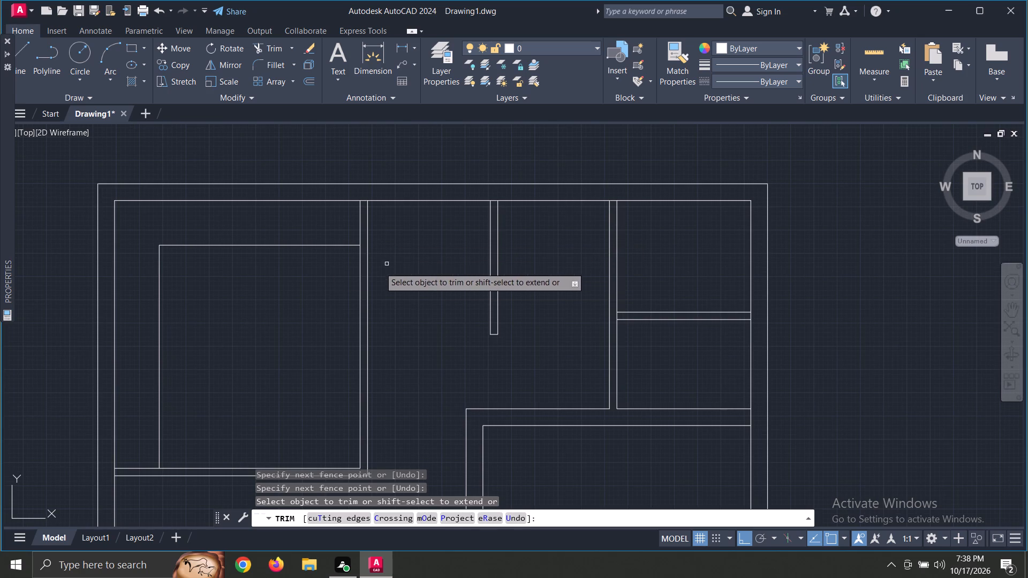
key(Escape)
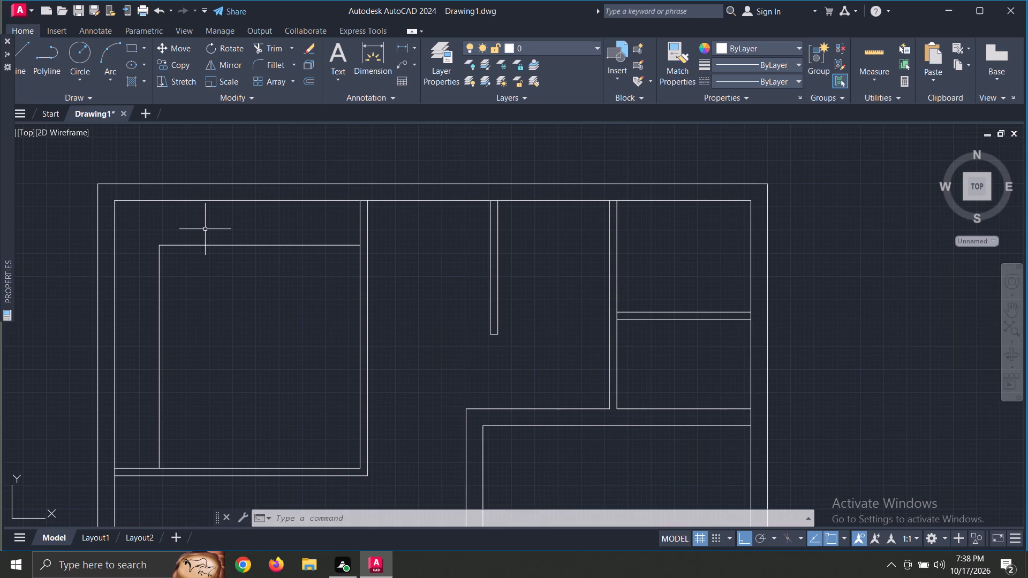
key(Escape)
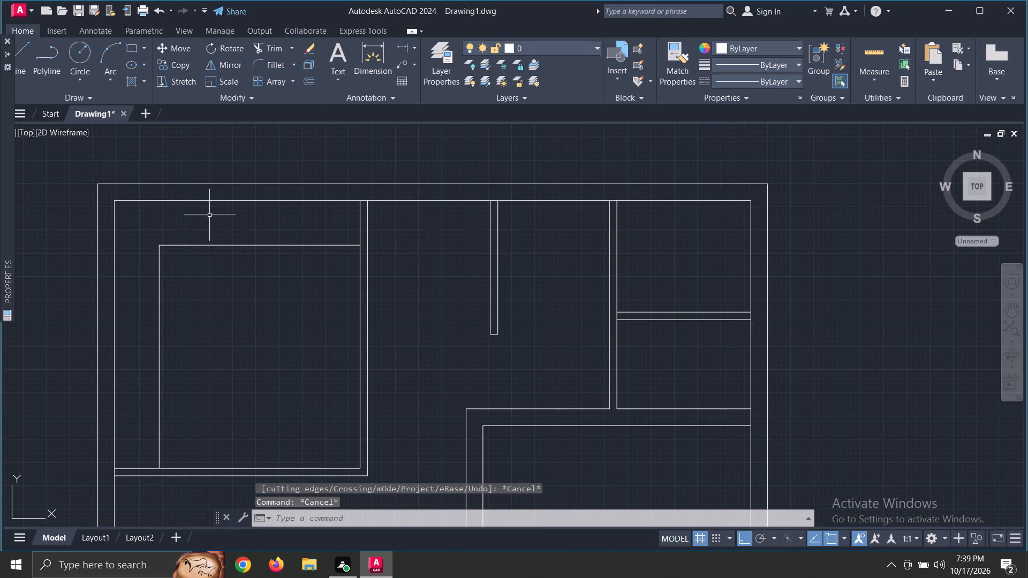
Offset the inner line of the upper-left room's right wall 4' to the left, into the room.
key(o)
key(space)
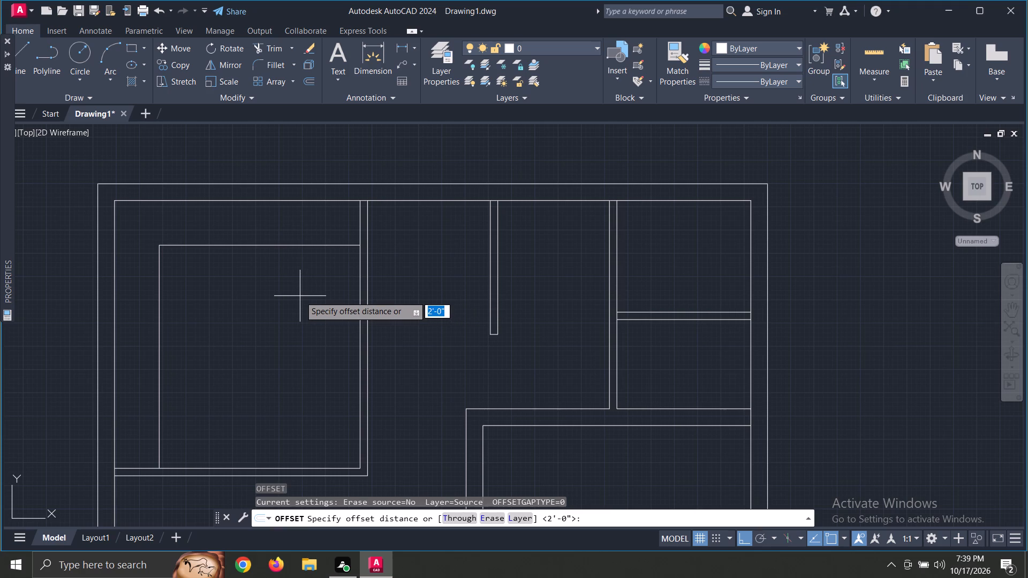
text(4')
key(Return)
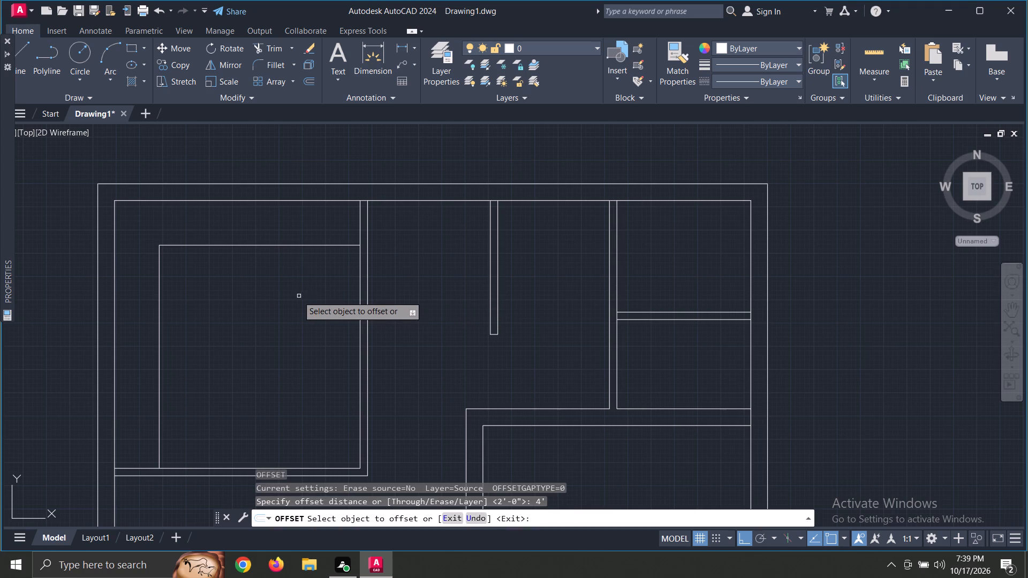
click(361, 298)
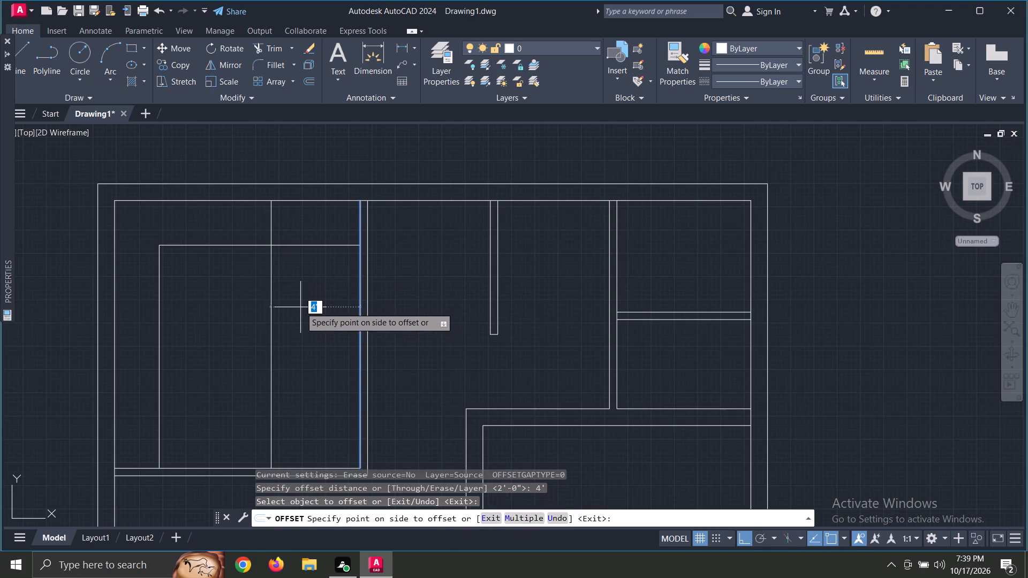
click(300, 307)
key(Escape)
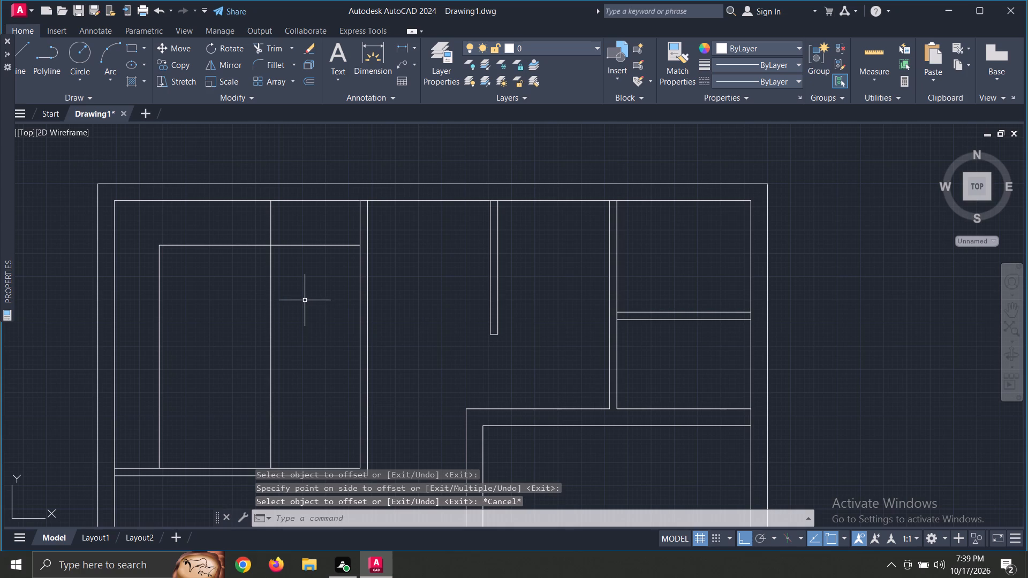
Trim the horizontal 2' line right of the 4' offset line, and the 4' line below it, leaving a stepped outline along the top and left walls.
text(tr)
key(space)
key(space)
drag(310, 221, 307, 247)
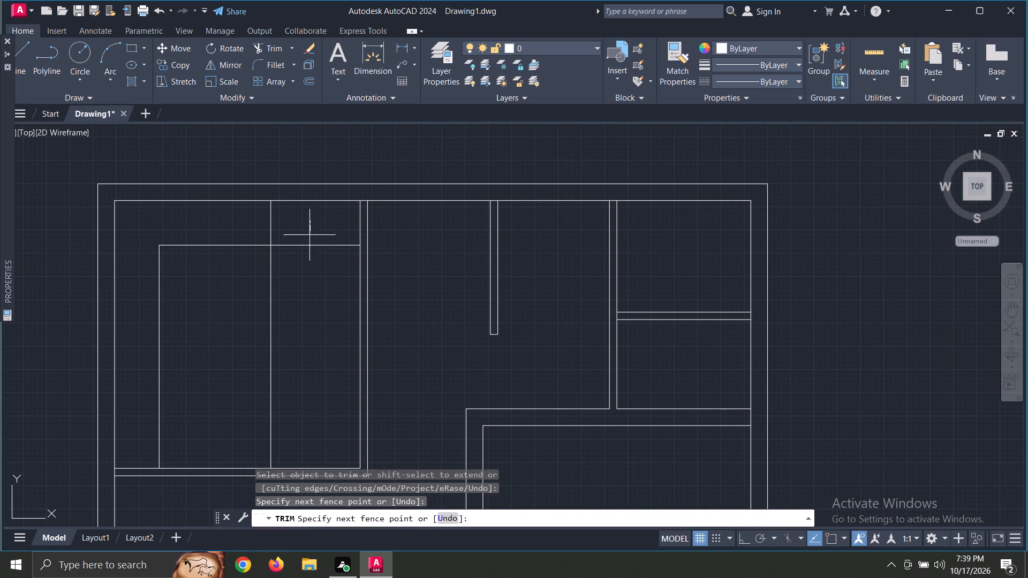
drag(307, 247, 255, 309)
scroll(279, 292, down, 3)
scroll(271, 319, up, 2)
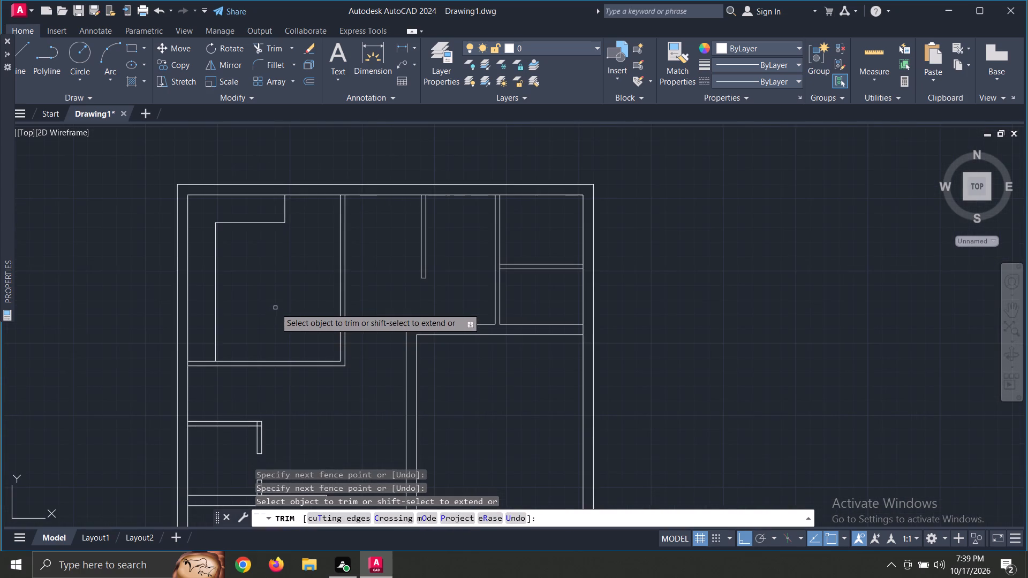
scroll(275, 306, up, 1)
scroll(275, 306, down, 2)
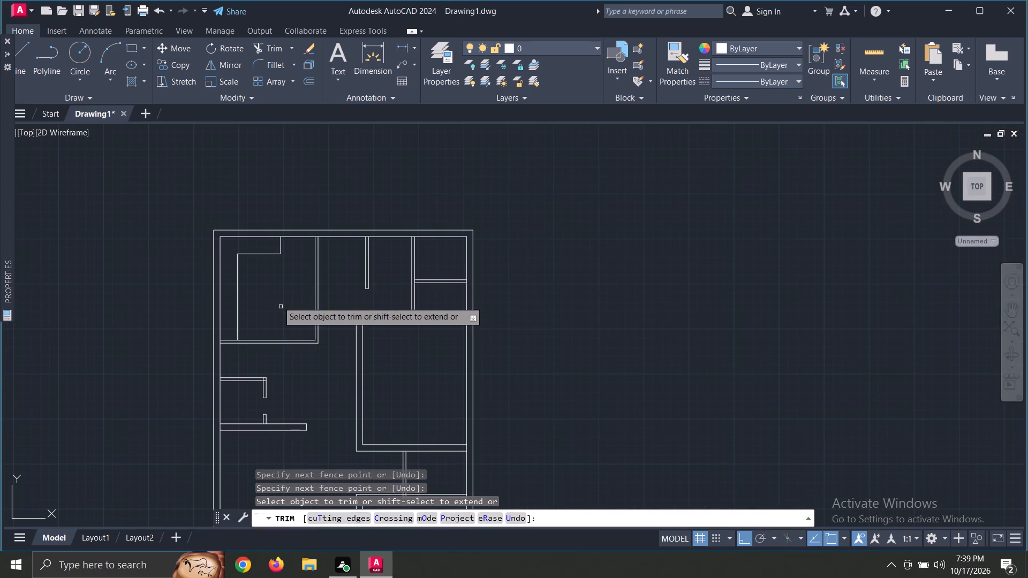
scroll(272, 289, up, 1)
scroll(274, 292, down, 1)
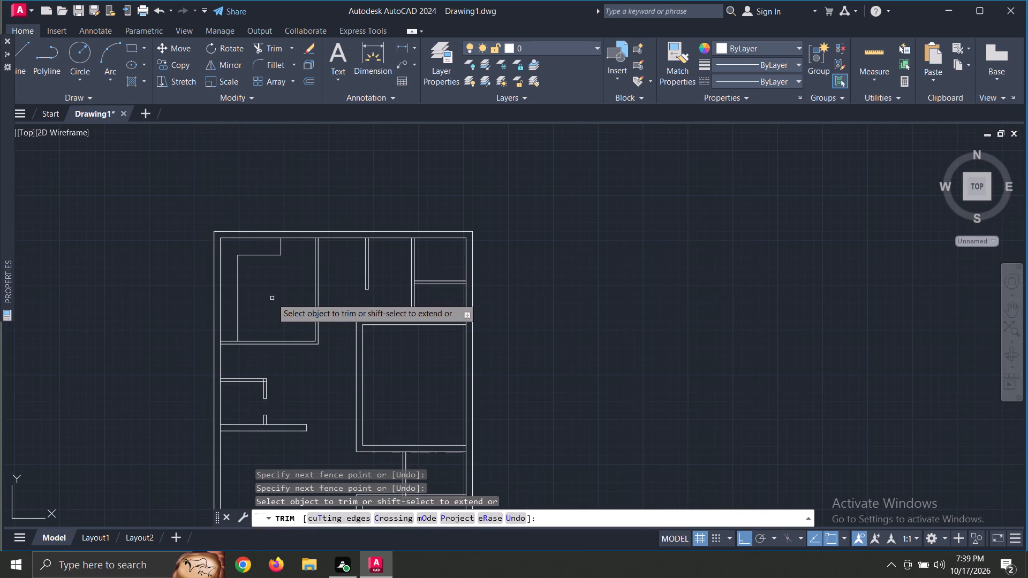
key(Escape)
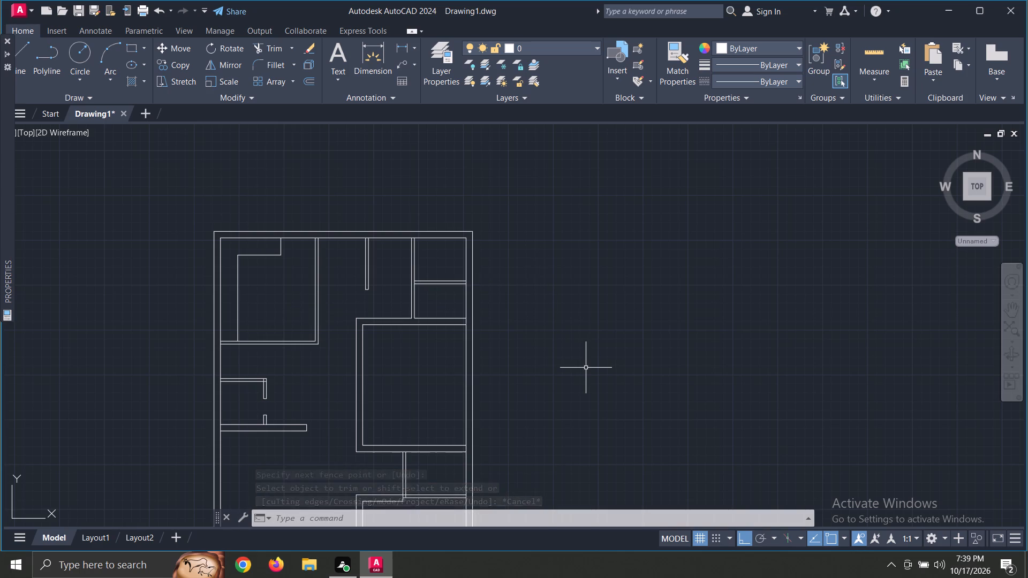
Draw a door outline right of the floor plan: a 3' horizontal sill line with a 3" by 3' upright leaf at its right end.
key(l)
key(space)
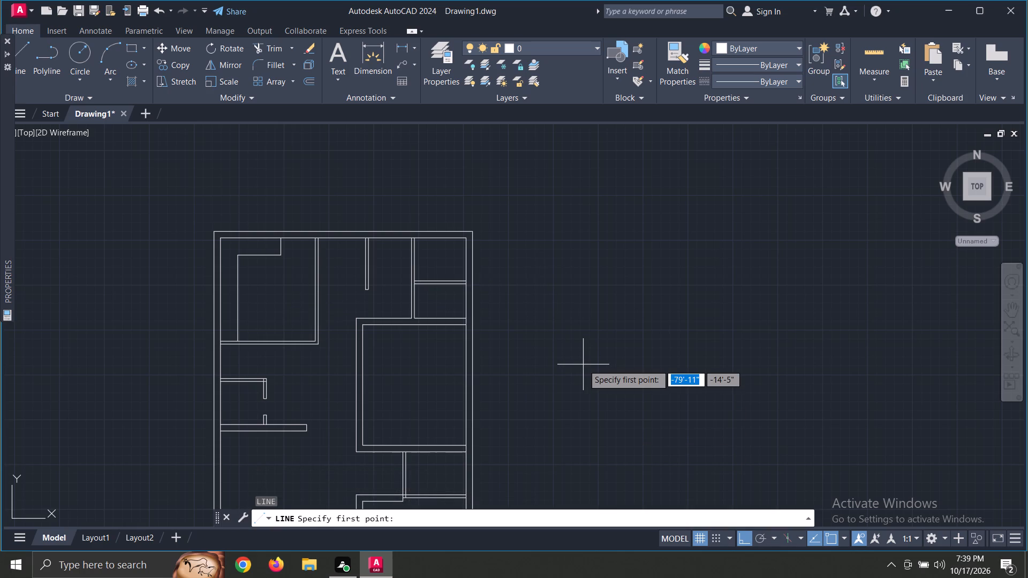
click(583, 363)
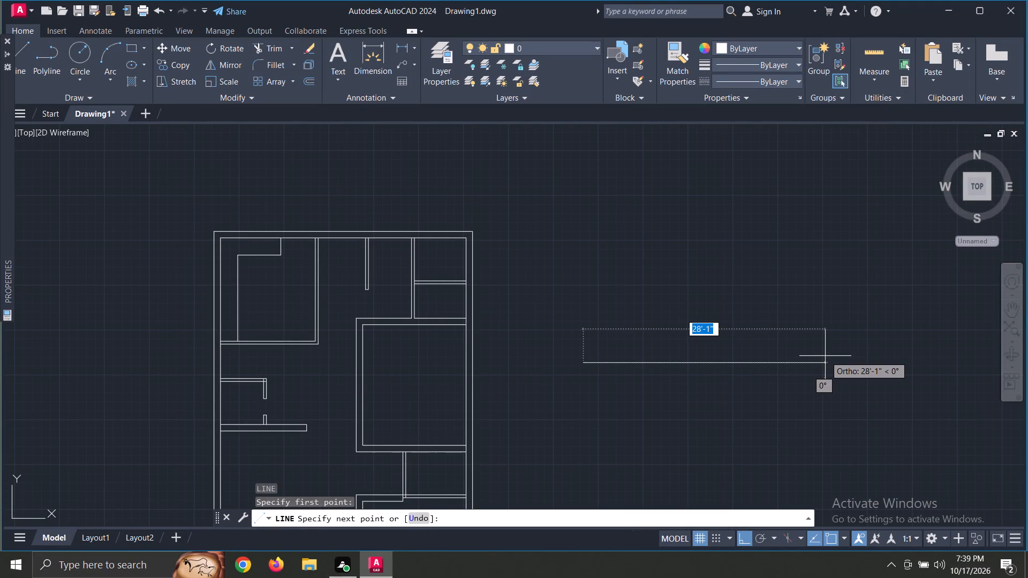
text(3')
key(Return)
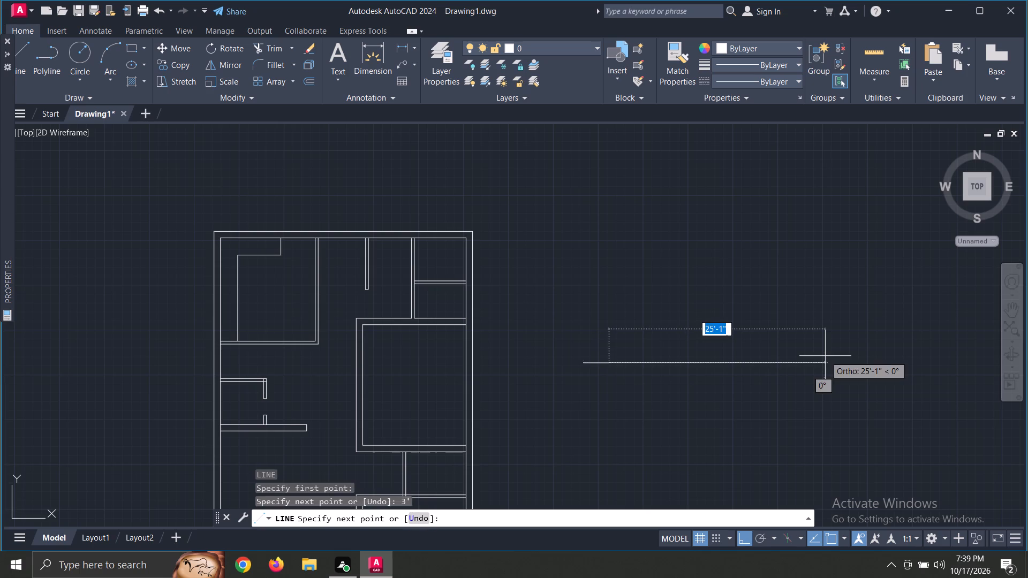
text(3')
key(Return)
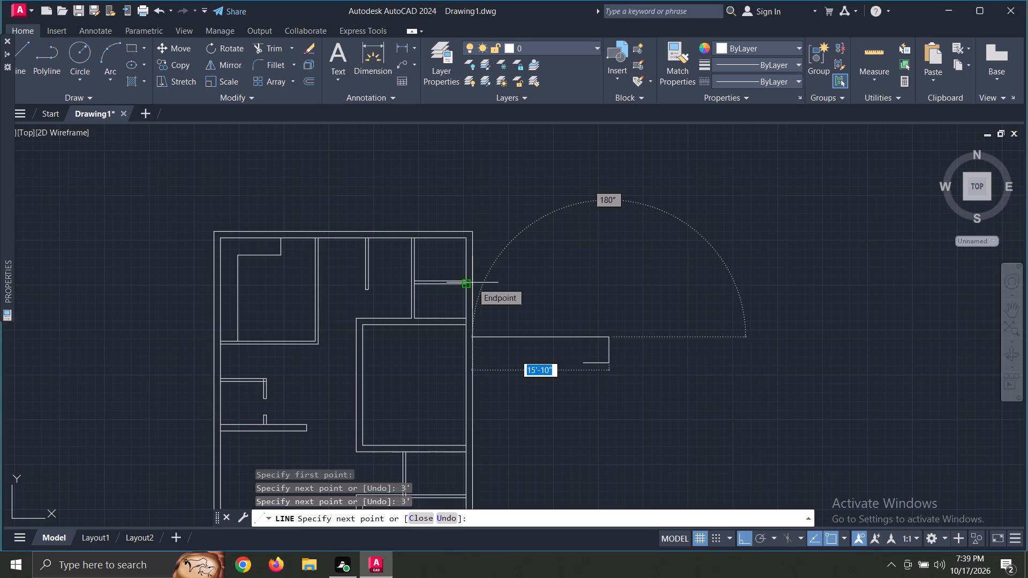
key(3)
key(shift+quotedbl)
key(Return)
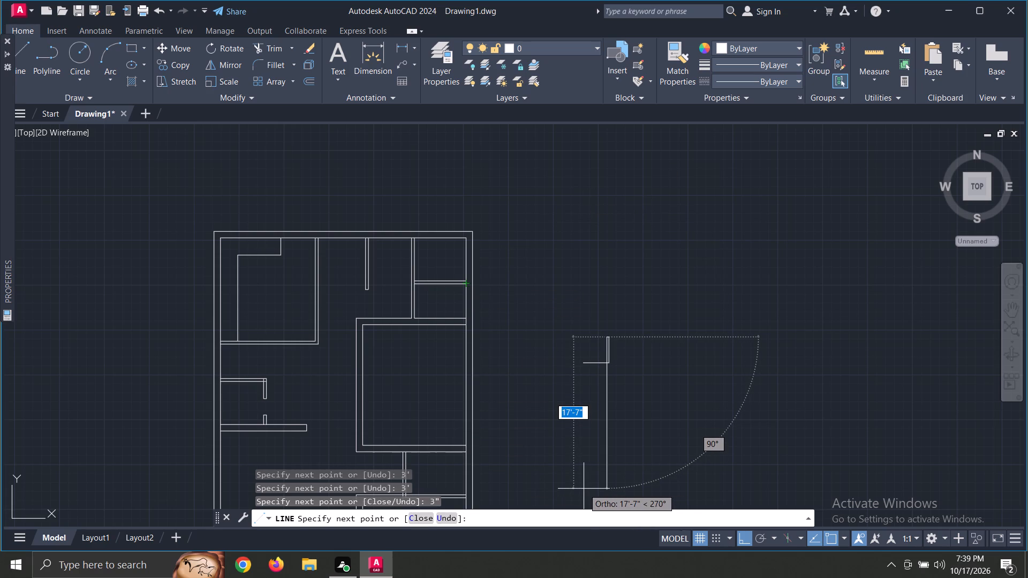
key(3)
key(apostrophe)
key(Return)
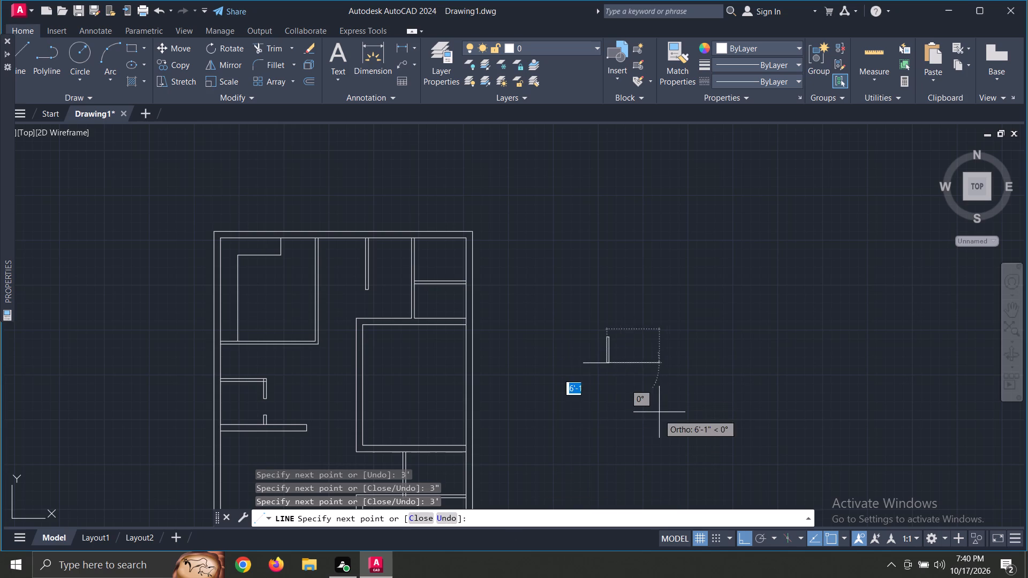
key(Escape)
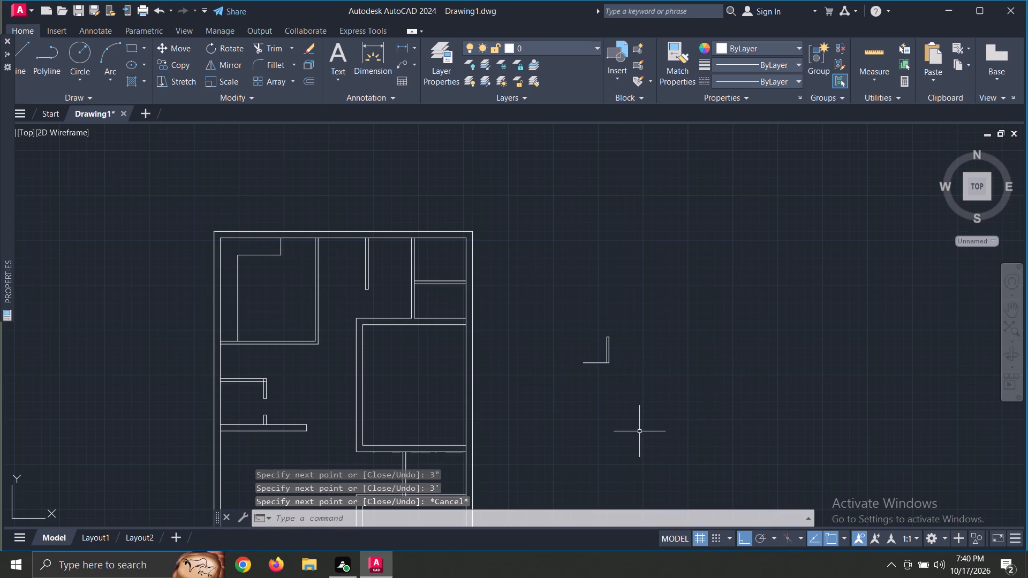
Draw a 90° Start, End, Direction arc from the sill line's left end to the door leaf's top inner corner.
scroll(604, 324, up, 3)
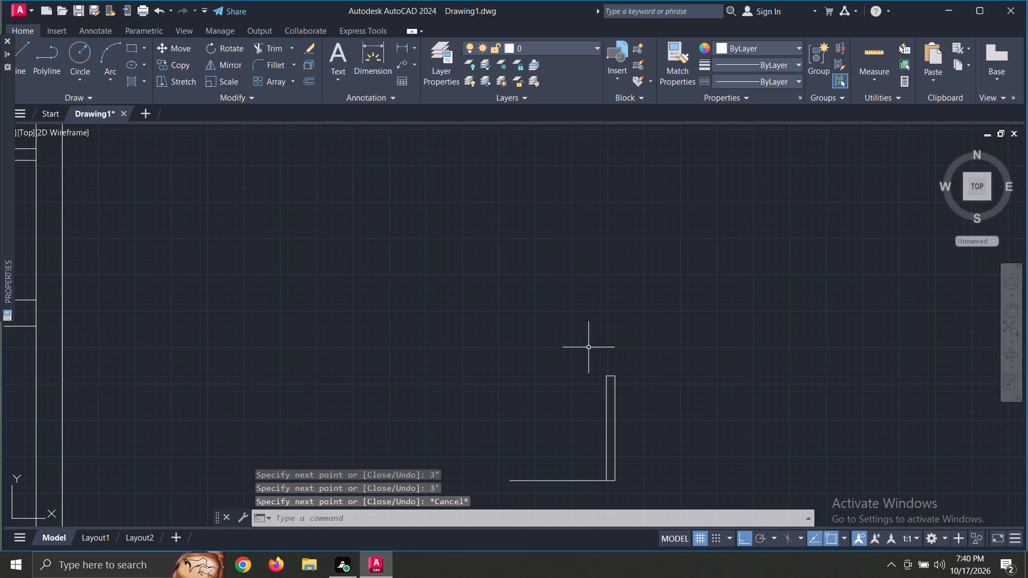
click(115, 73)
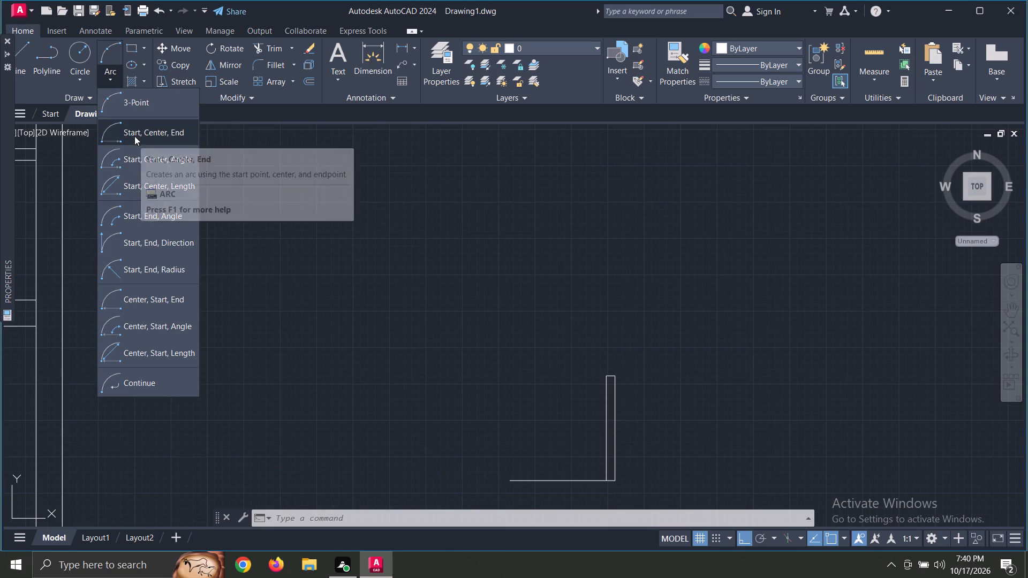
click(150, 246)
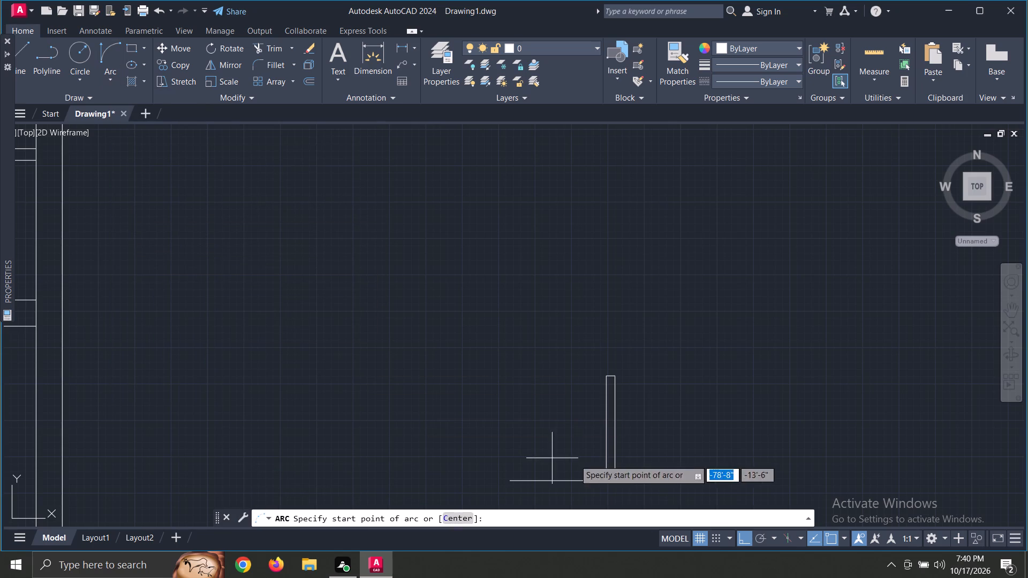
click(513, 481)
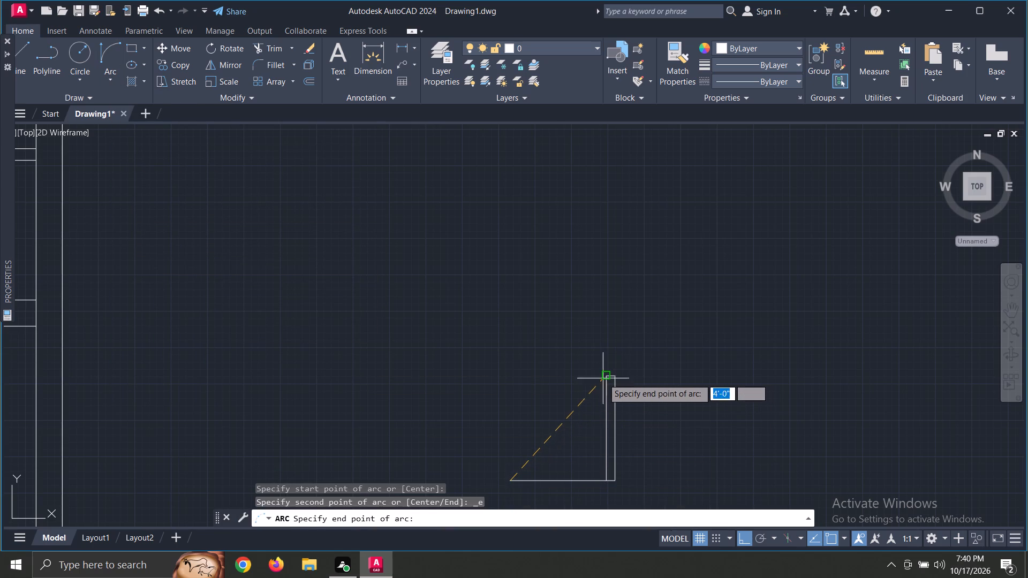
click(603, 378)
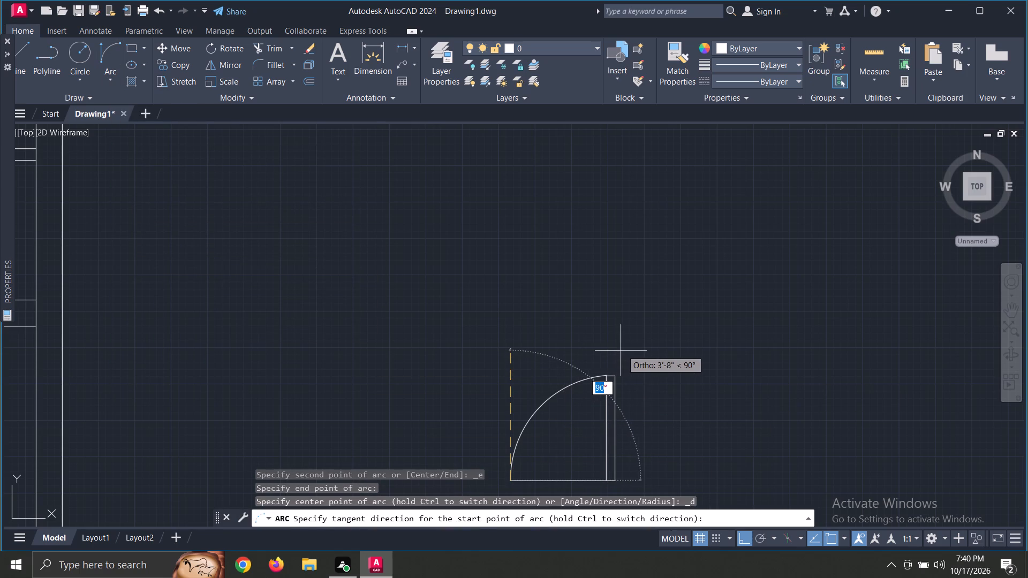
click(623, 350)
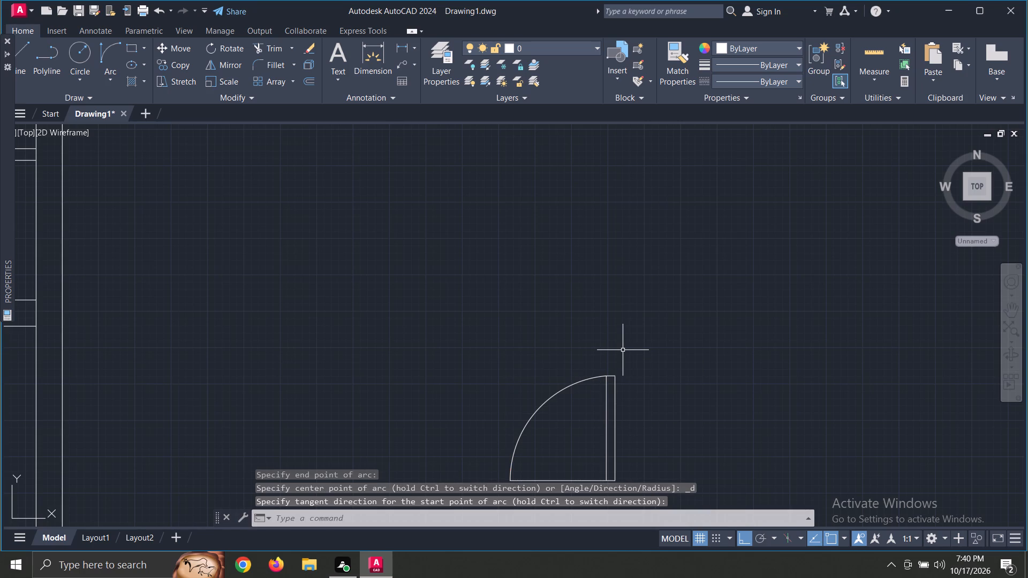
Group the sill line, door leaf and swing arc into a single door object.
scroll(624, 342, down, 4)
scroll(687, 362, up, 3)
middle_drag(562, 384, 592, 376)
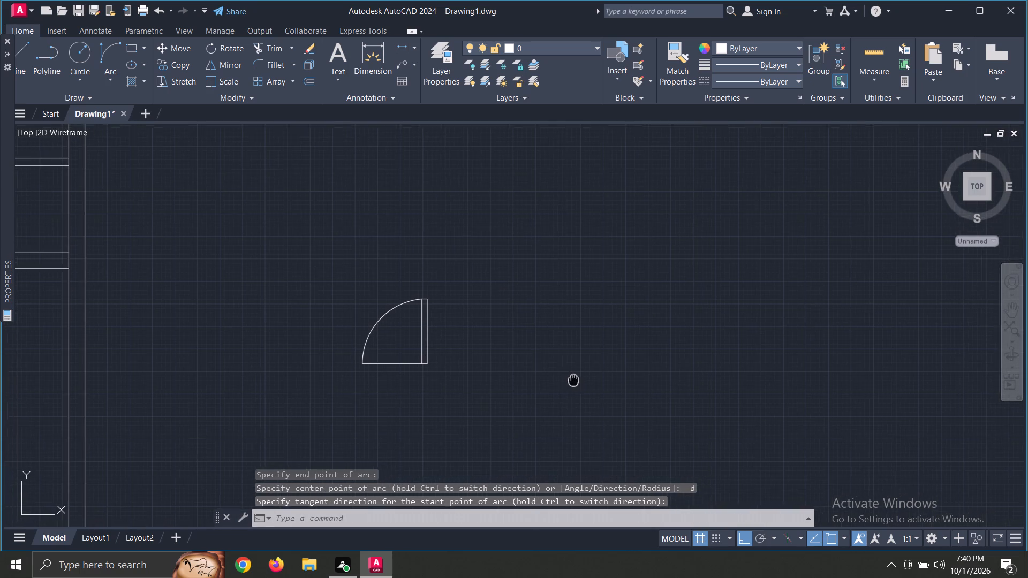
middle_drag(592, 376, 617, 366)
scroll(605, 314, down, 4)
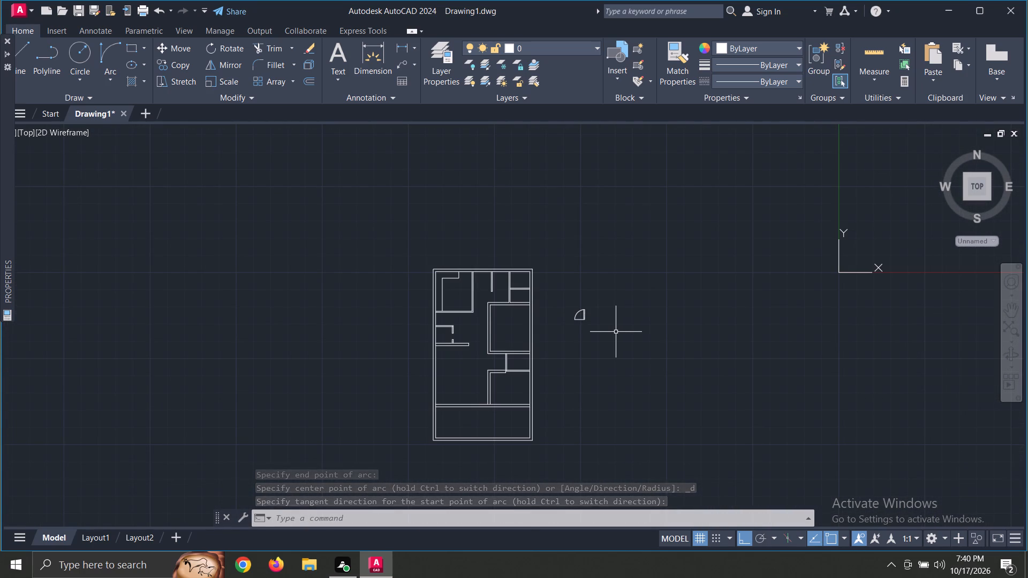
scroll(597, 317, up, 3)
middle_drag(595, 321, 605, 325)
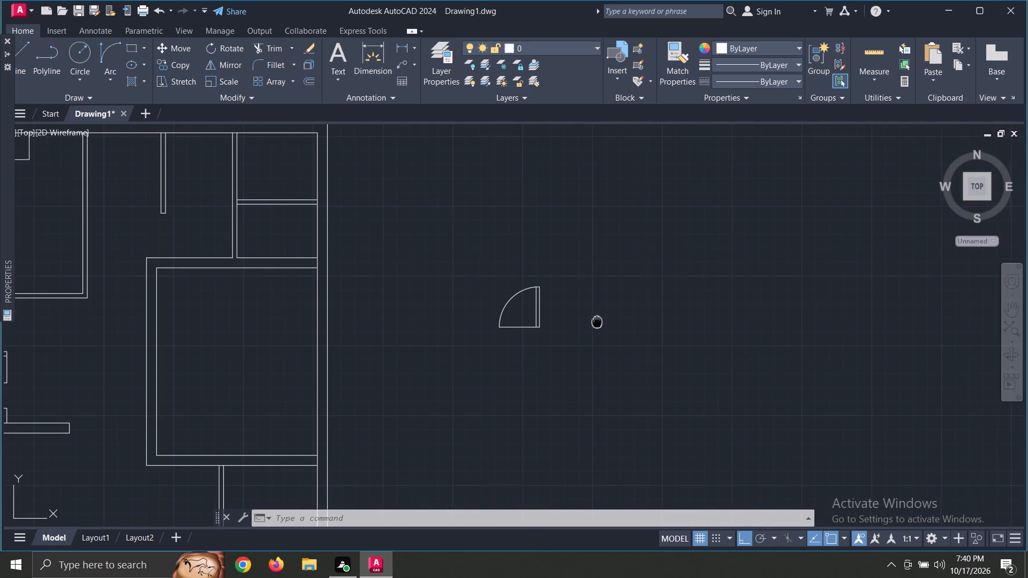
middle_drag(605, 325, 642, 341)
middle_drag(660, 338, 678, 329)
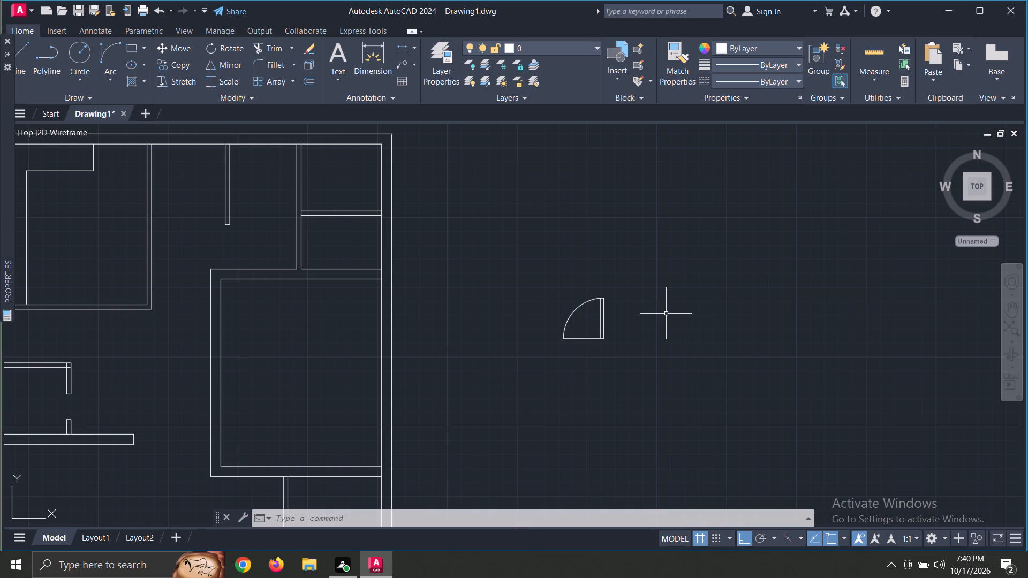
click(561, 279)
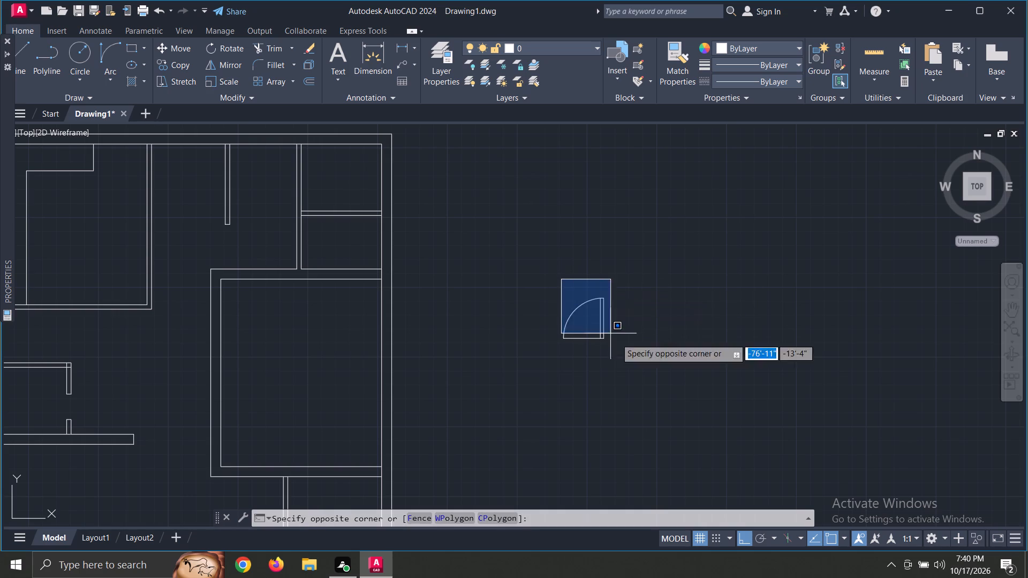
click(641, 378)
key(g)
key(space)
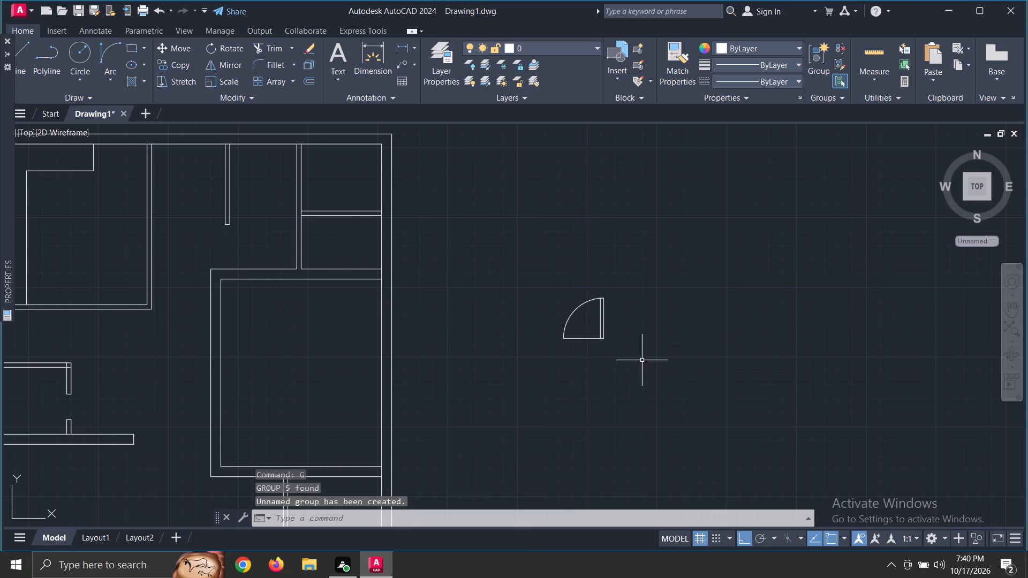
Copy the door group by its lower-right corner, with ortho and object snap off, onto the upper-left room's bottom wall near its right end.
click(548, 268)
click(619, 378)
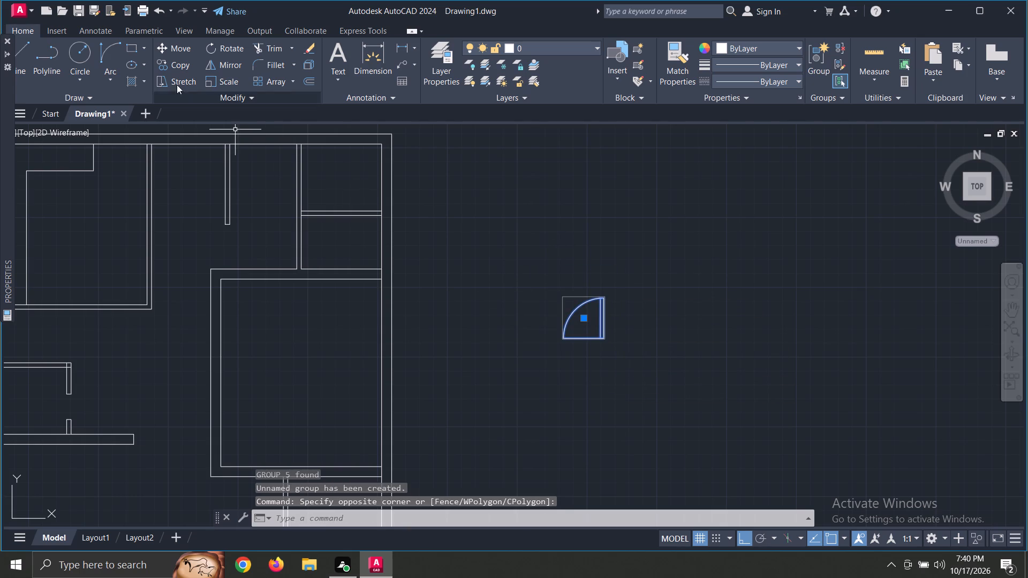
click(175, 68)
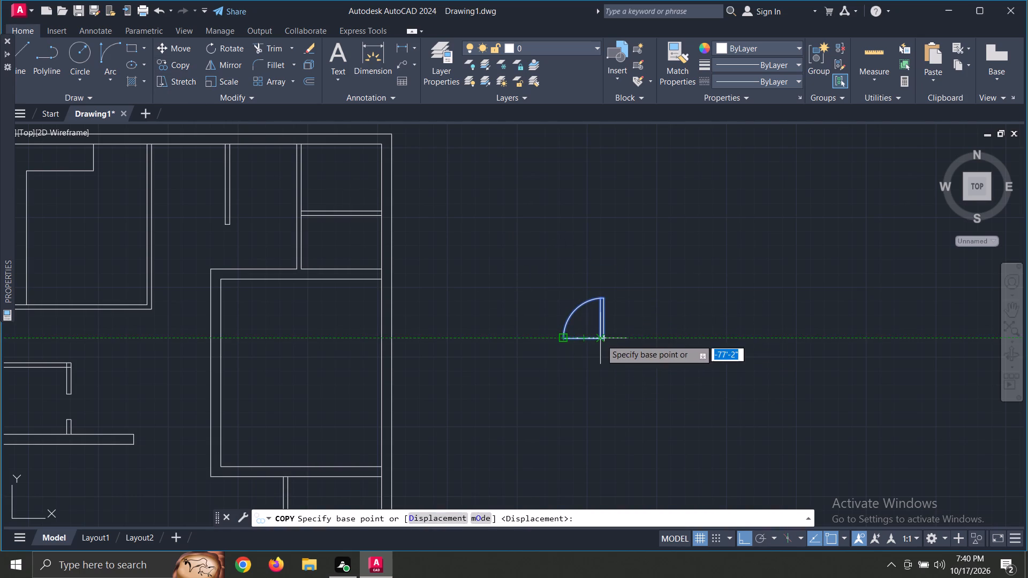
click(605, 338)
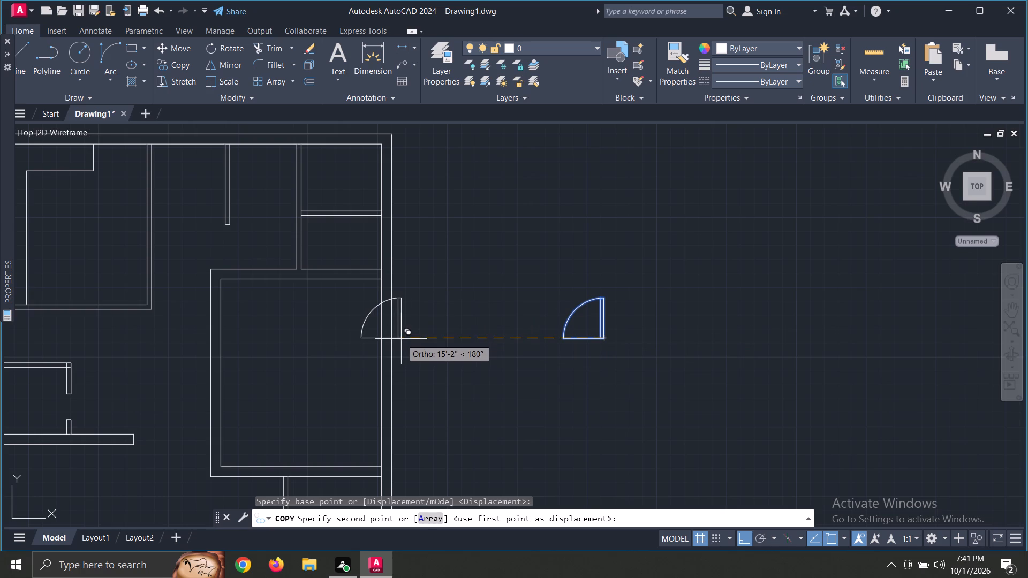
key(F8)
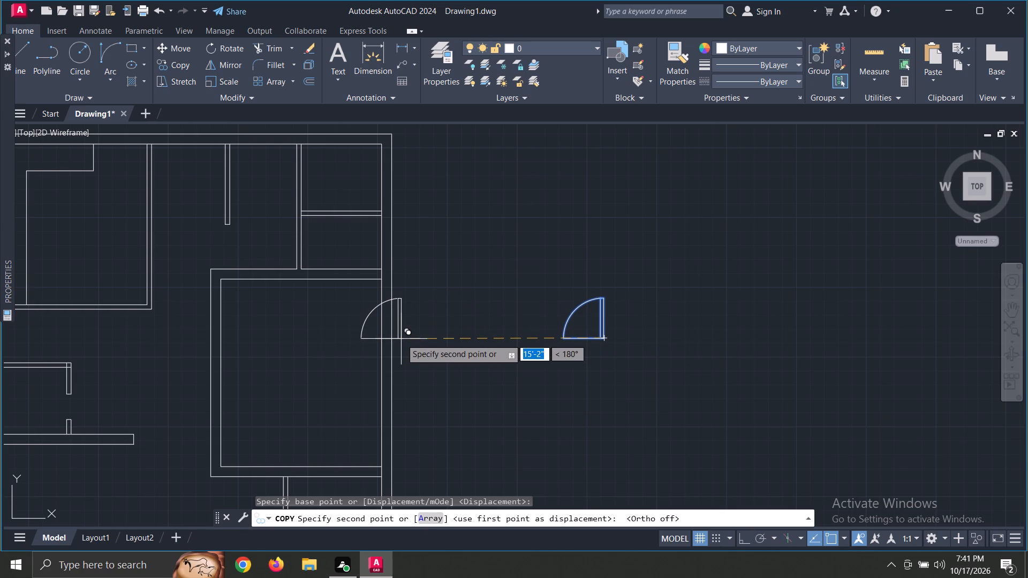
key(F3)
middle_drag(116, 284, 164, 313)
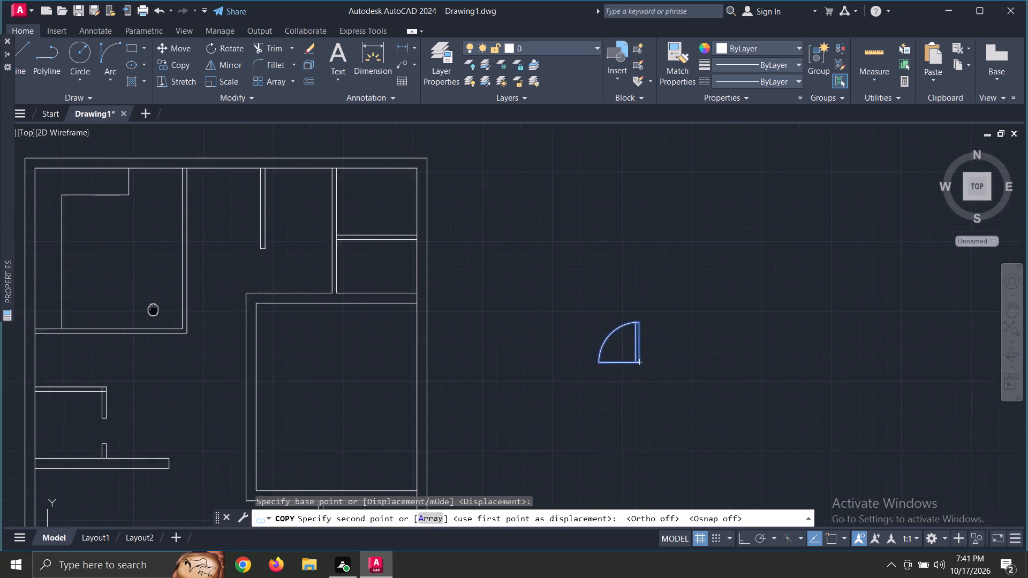
middle_drag(164, 313, 169, 315)
scroll(204, 337, up, 5)
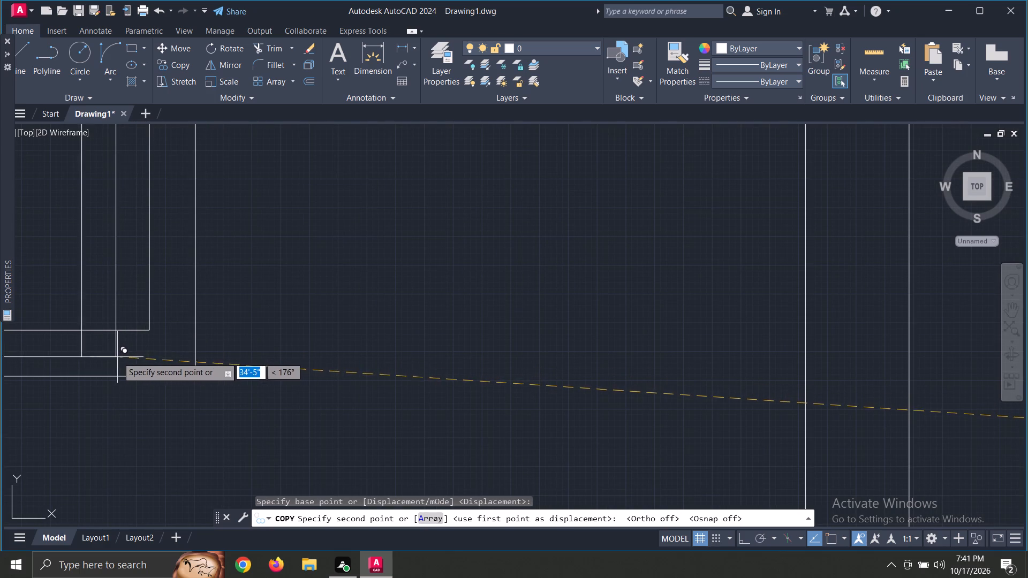
middle_drag(108, 375, 132, 373)
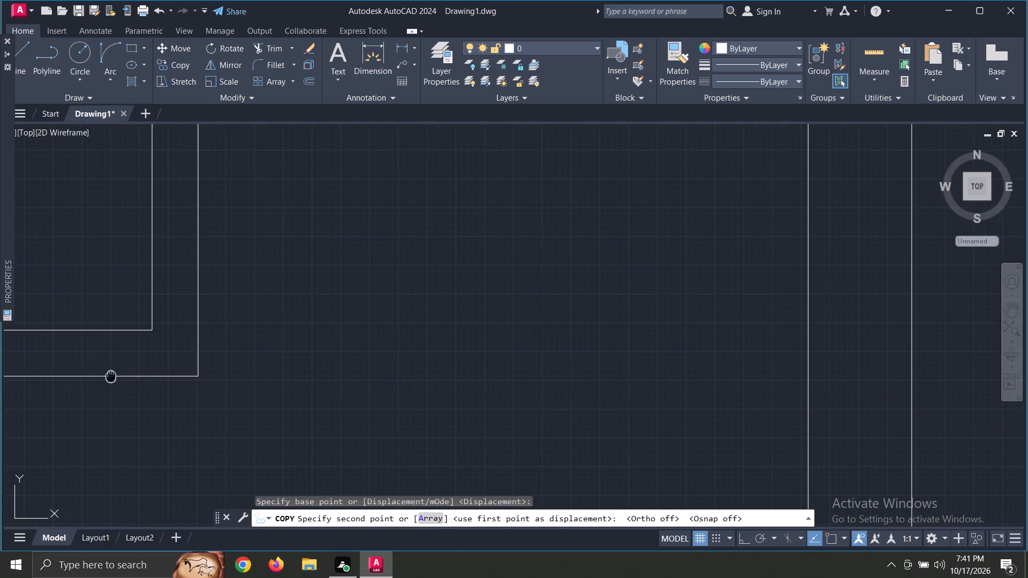
middle_drag(132, 373, 396, 383)
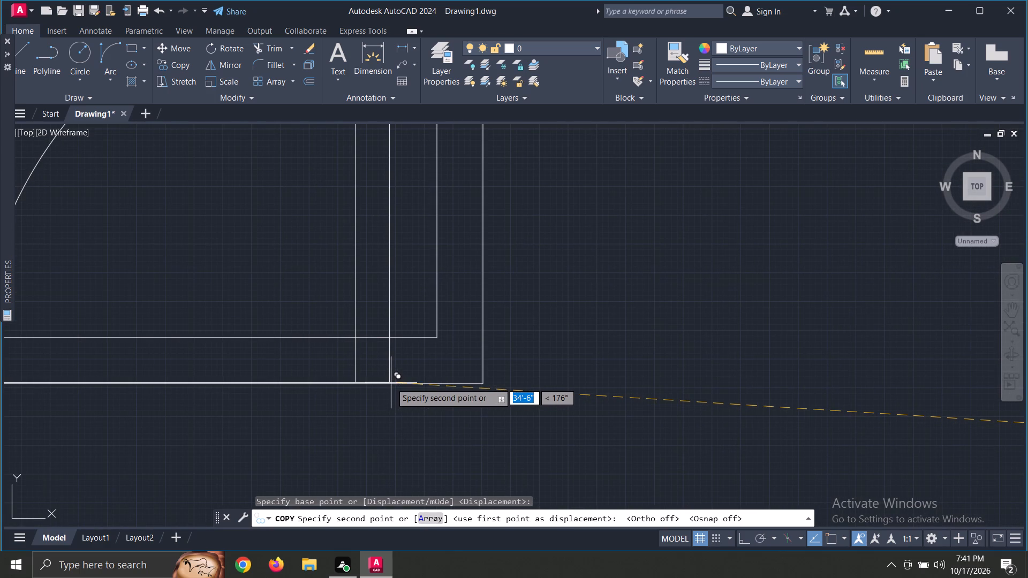
click(384, 384)
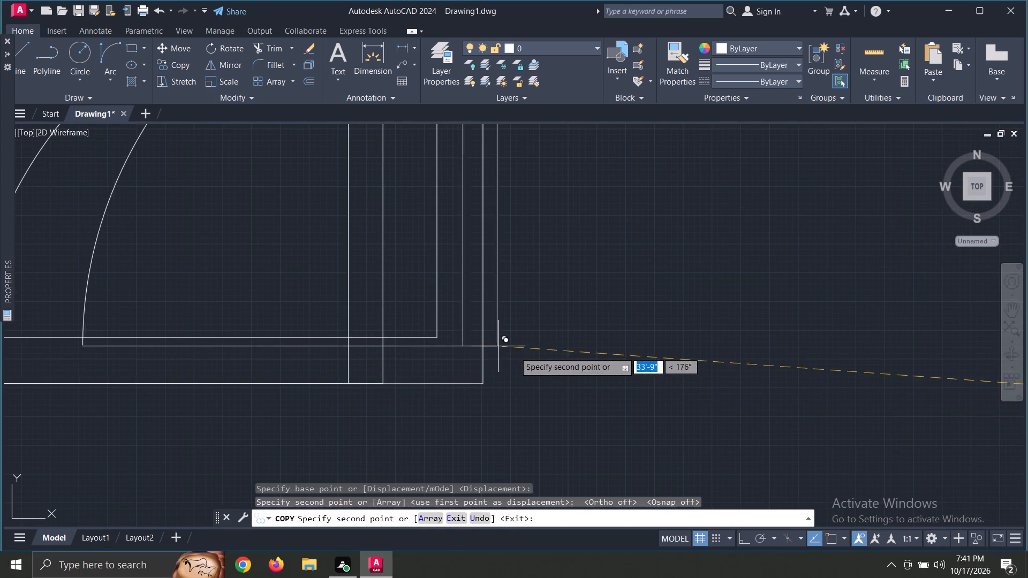
scroll(642, 402, down, 4)
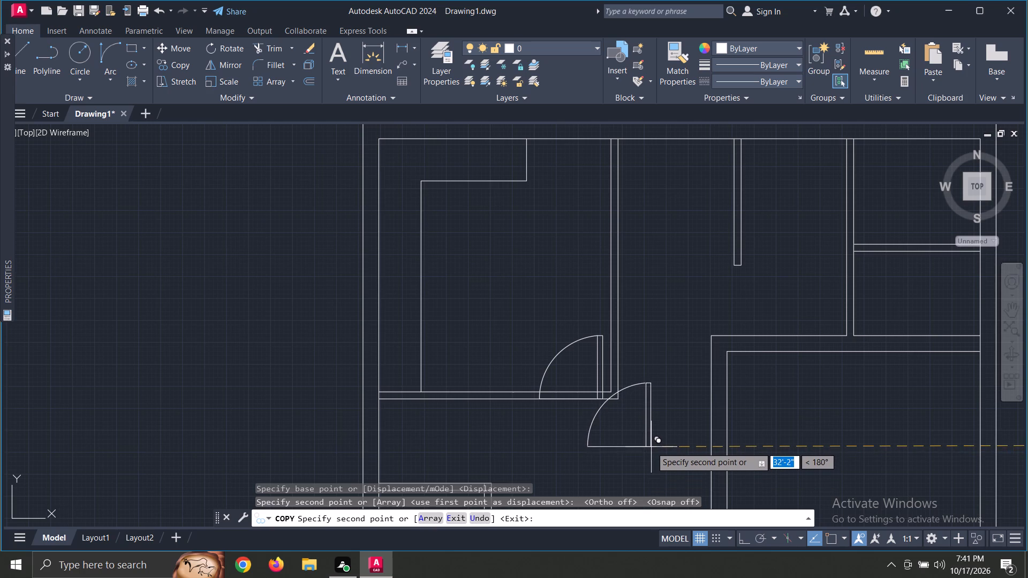
key(Escape)
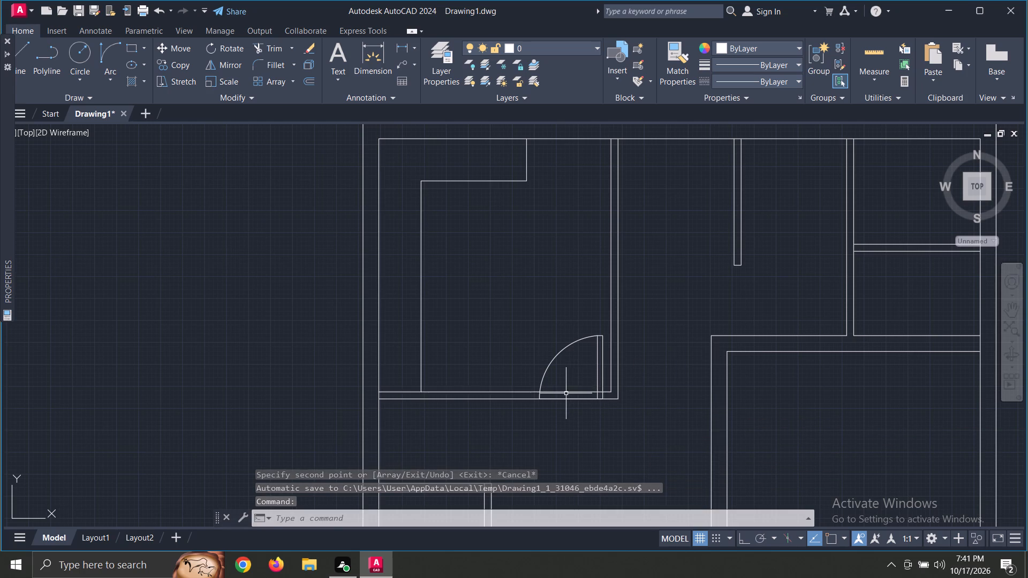
Trim the bottom wall lines of the upper-left room inside the door opening and across the door leaf.
text(tr)
key(space)
key(space)
click(565, 392)
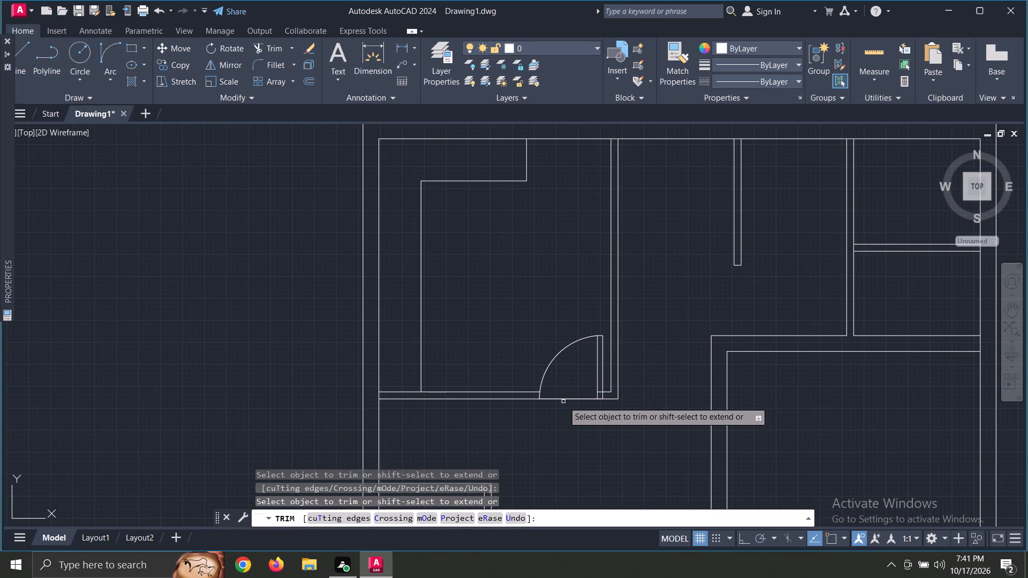
click(563, 399)
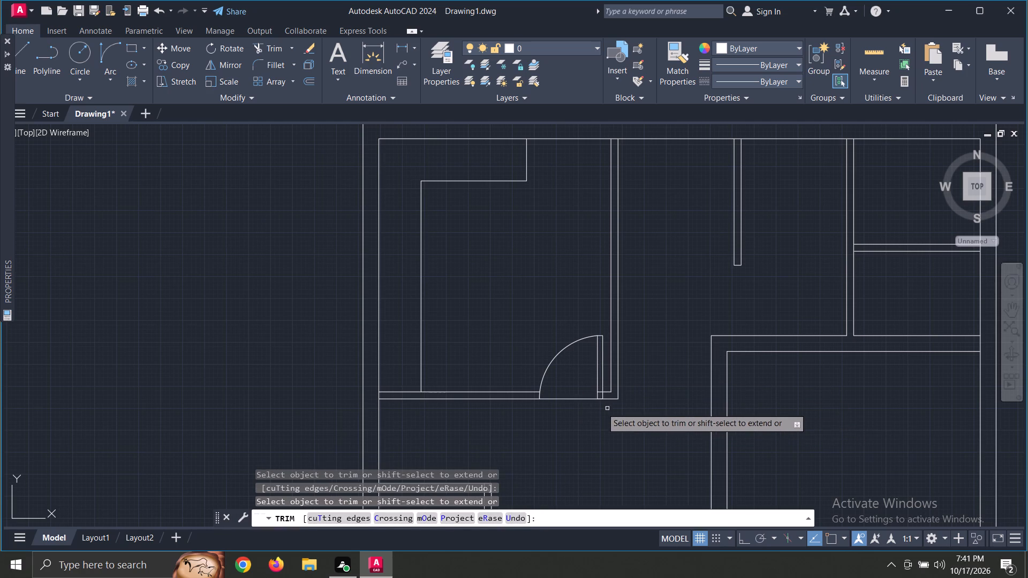
scroll(593, 398, up, 2)
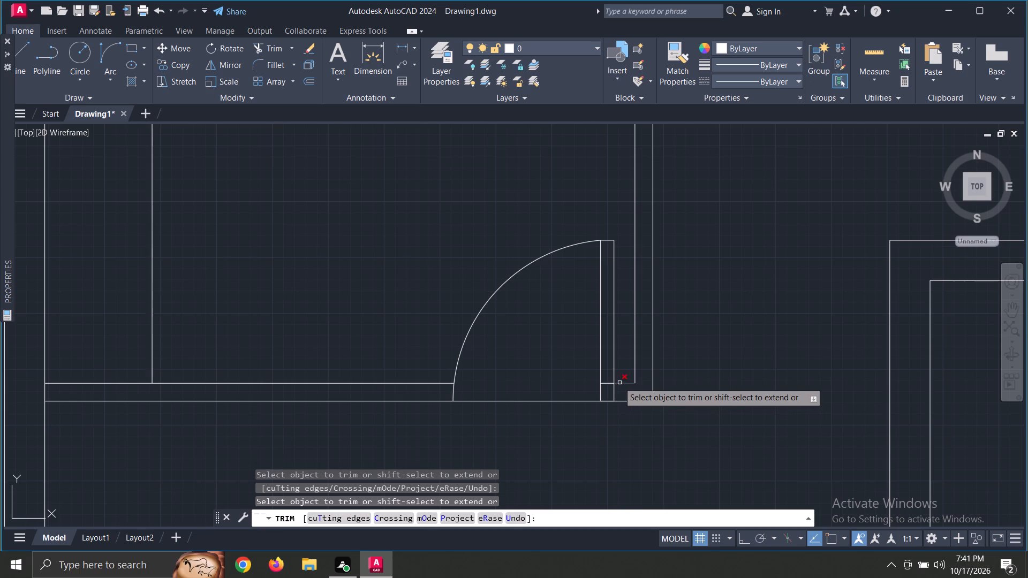
click(610, 382)
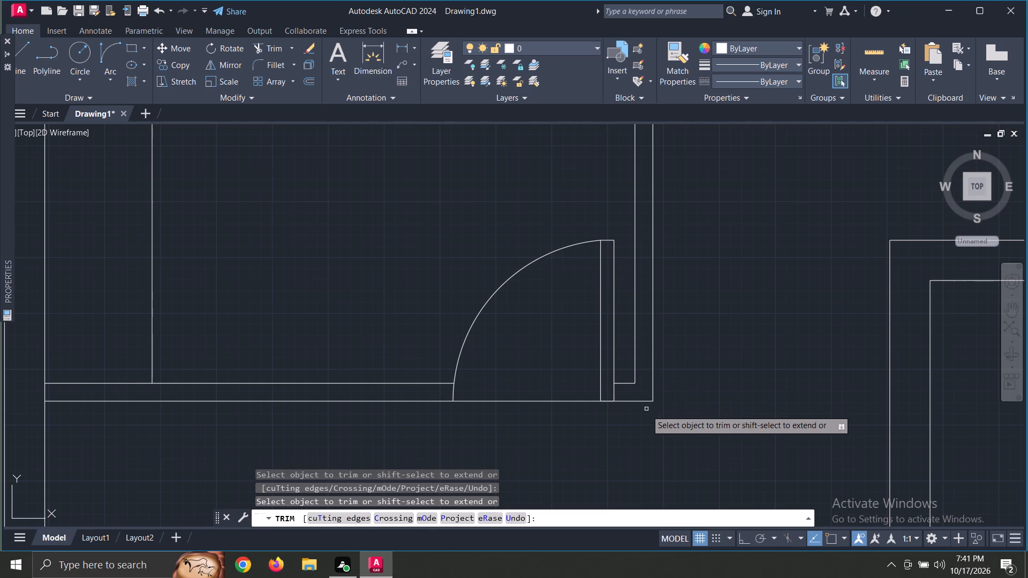
key(Escape)
Rotate the spare door group beside the floor plan to 270° with ortho on, using its lower-left corner as base point.
scroll(698, 414, down, 4)
middle_drag(691, 437, 583, 437)
middle_click(581, 437)
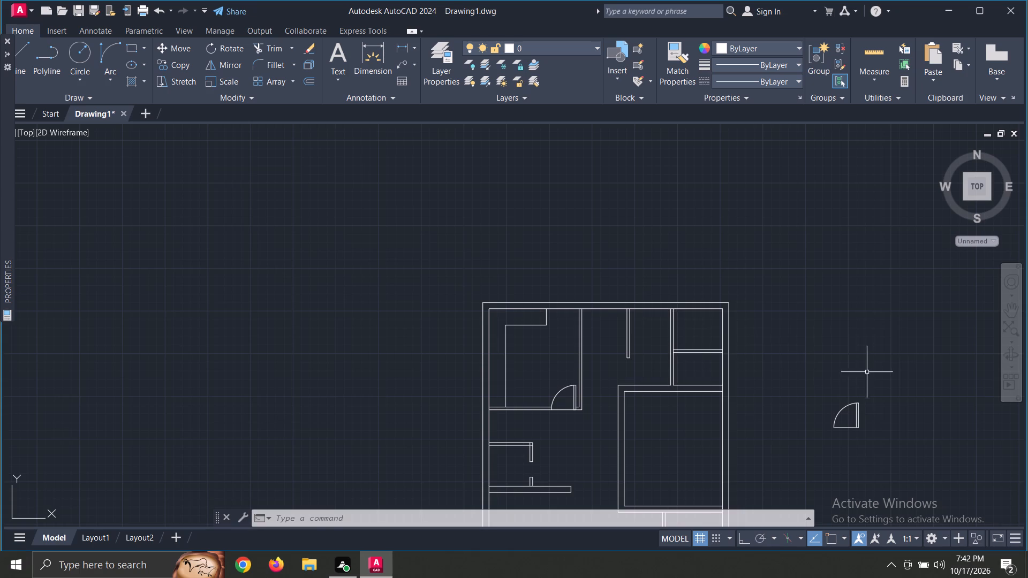
click(839, 376)
click(807, 381)
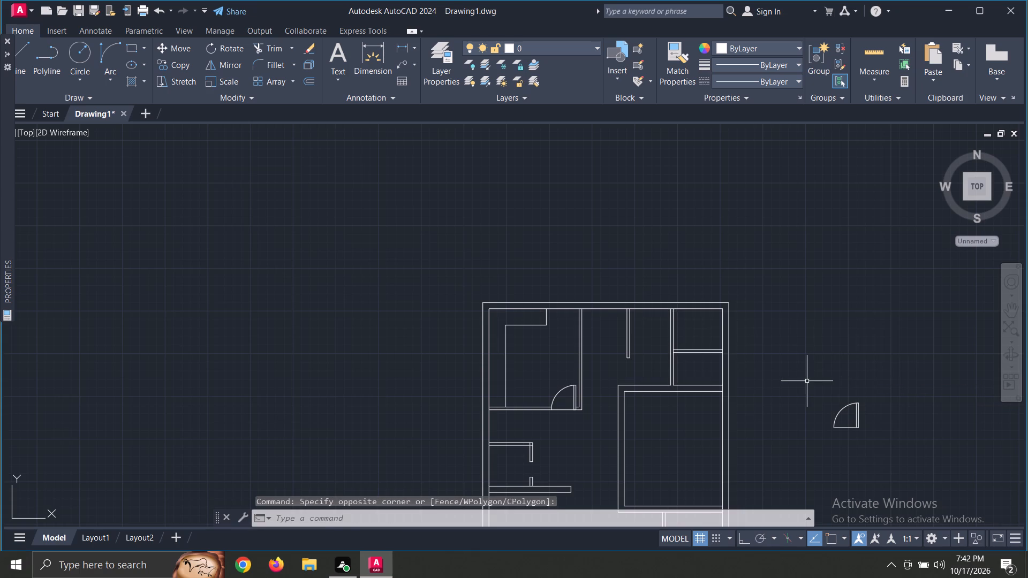
click(807, 381)
click(814, 382)
click(901, 466)
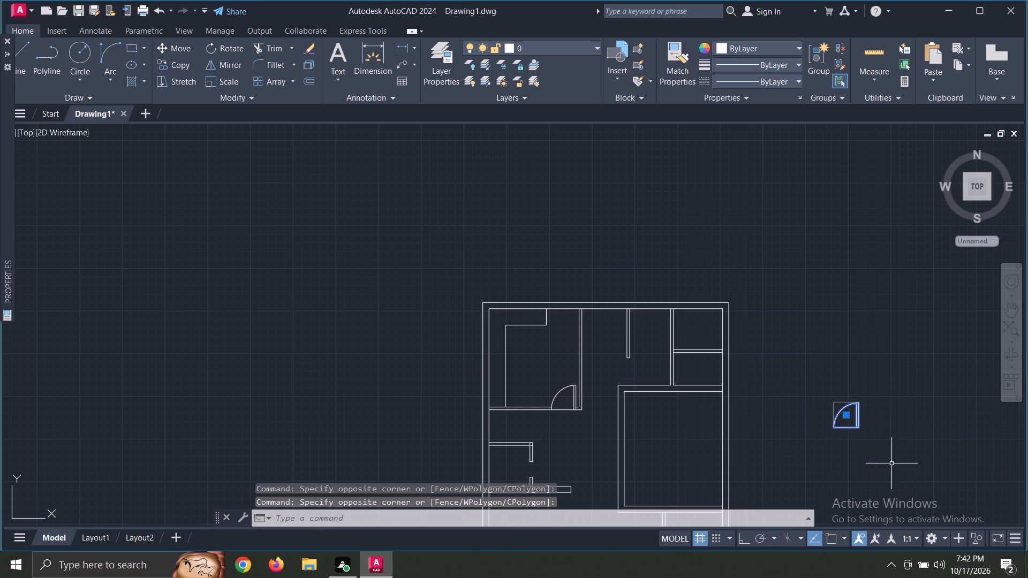
click(215, 49)
click(837, 427)
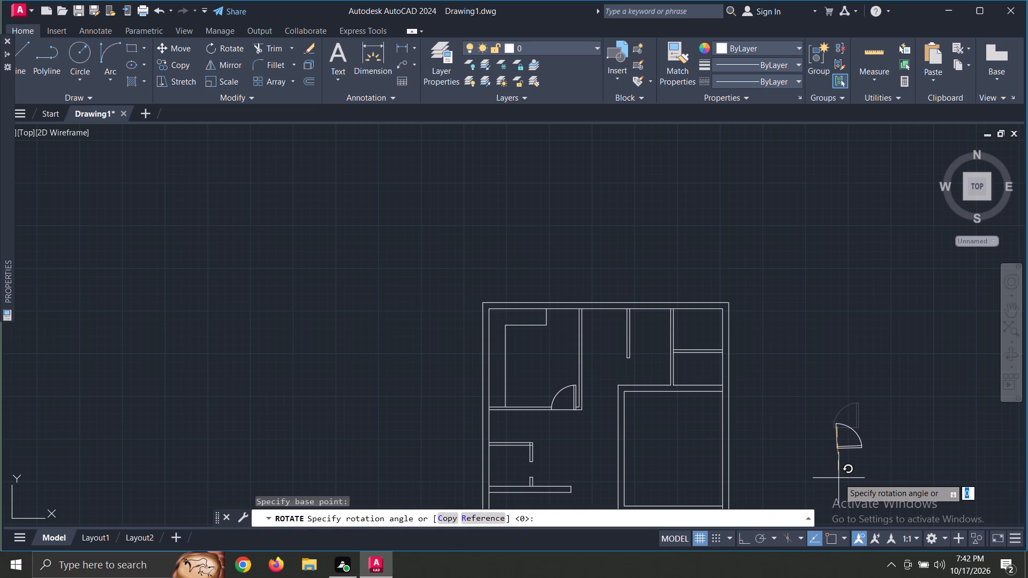
key(F8)
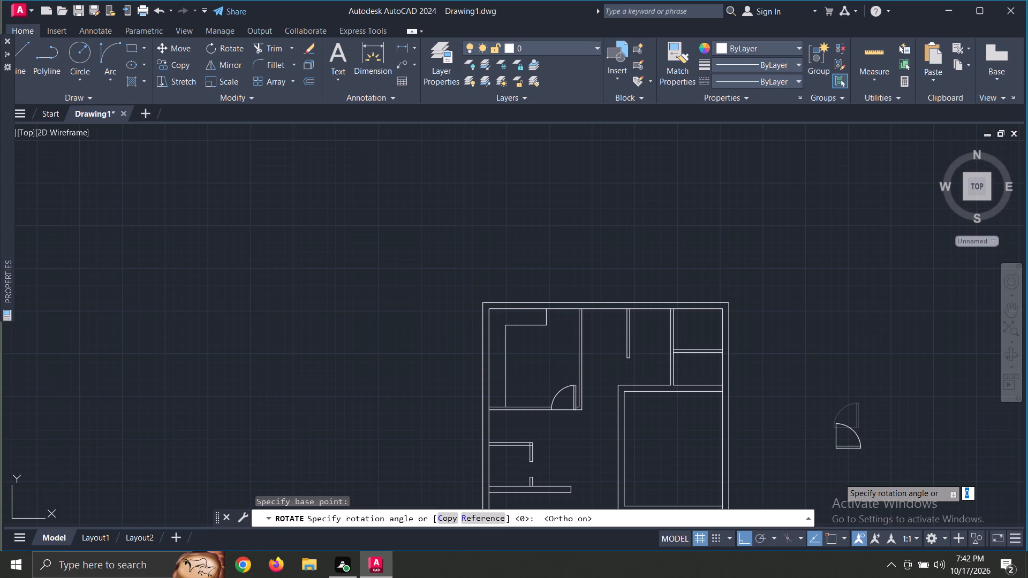
click(849, 474)
Copy the rotated door by its lower-left corner, ortho off, onto the left wall of the lower small upper-right room, near its bottom.
click(830, 406)
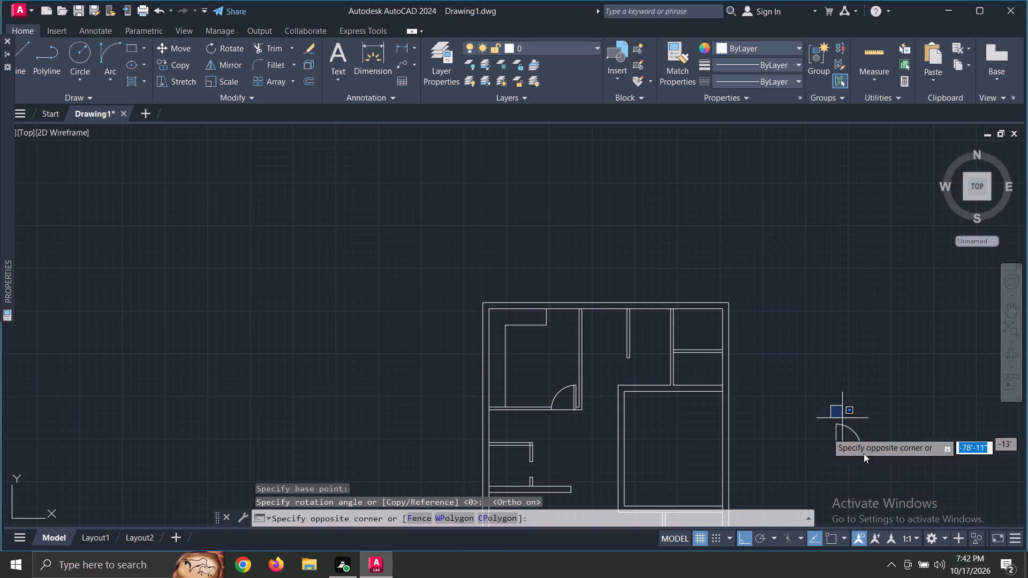
click(881, 485)
click(161, 70)
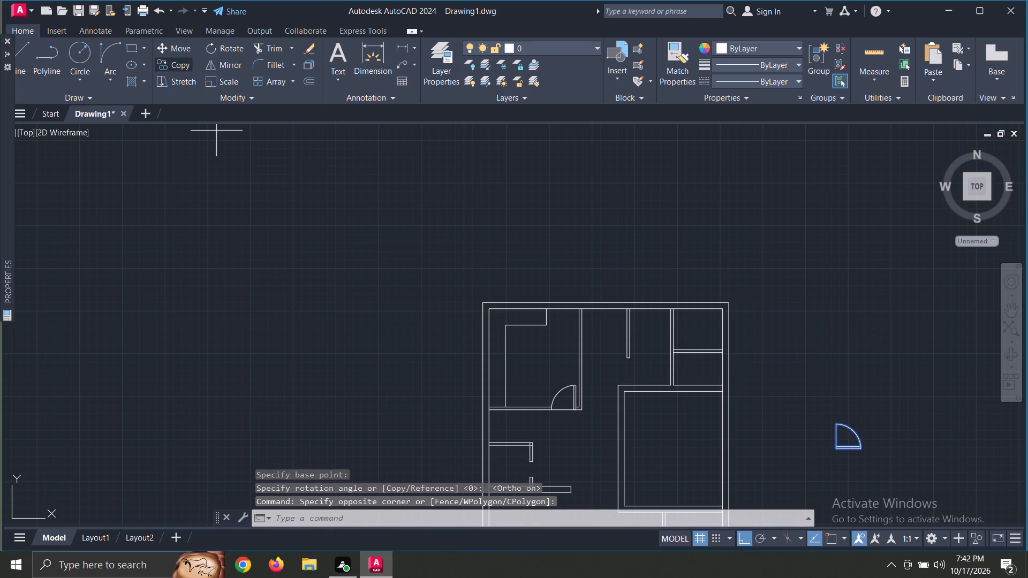
scroll(835, 450, up, 3)
click(825, 448)
scroll(669, 286, down, 3)
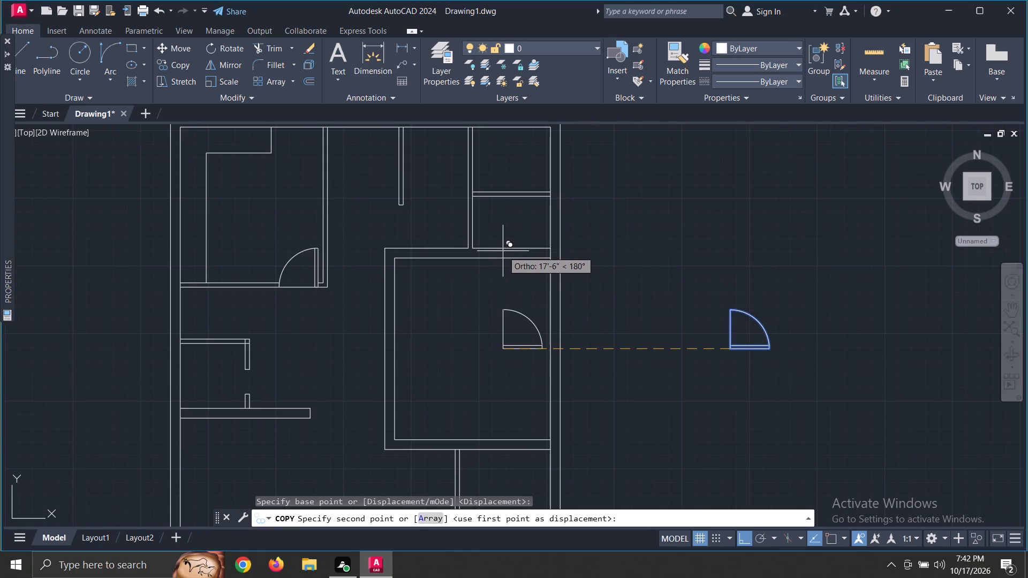
key(F8)
scroll(460, 237, up, 2)
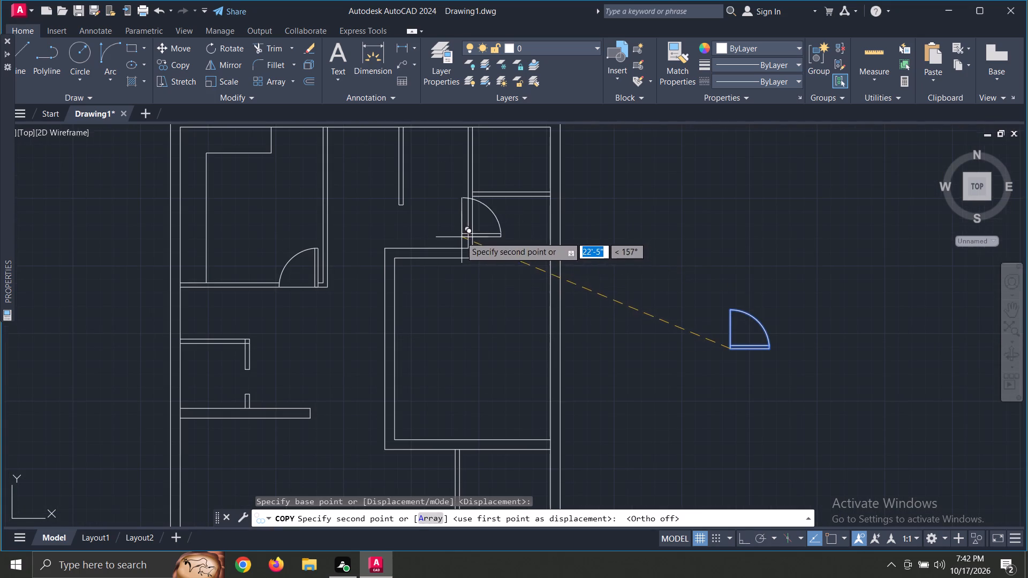
scroll(479, 263, up, 4)
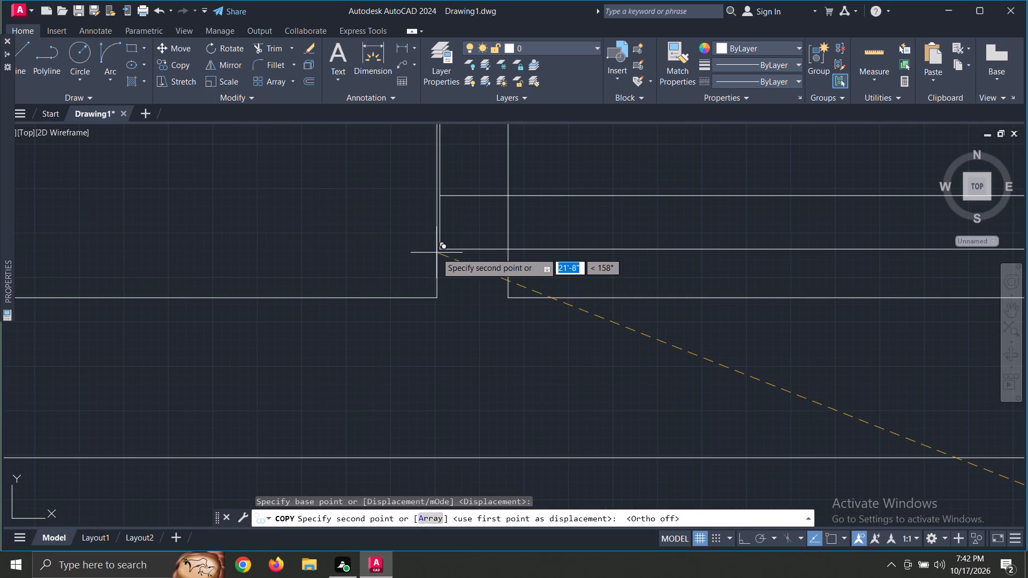
click(434, 253)
Place a second copy of the rotated door on the left wall of the upper small room in the plan's upper-right corner.
scroll(545, 248, down, 4)
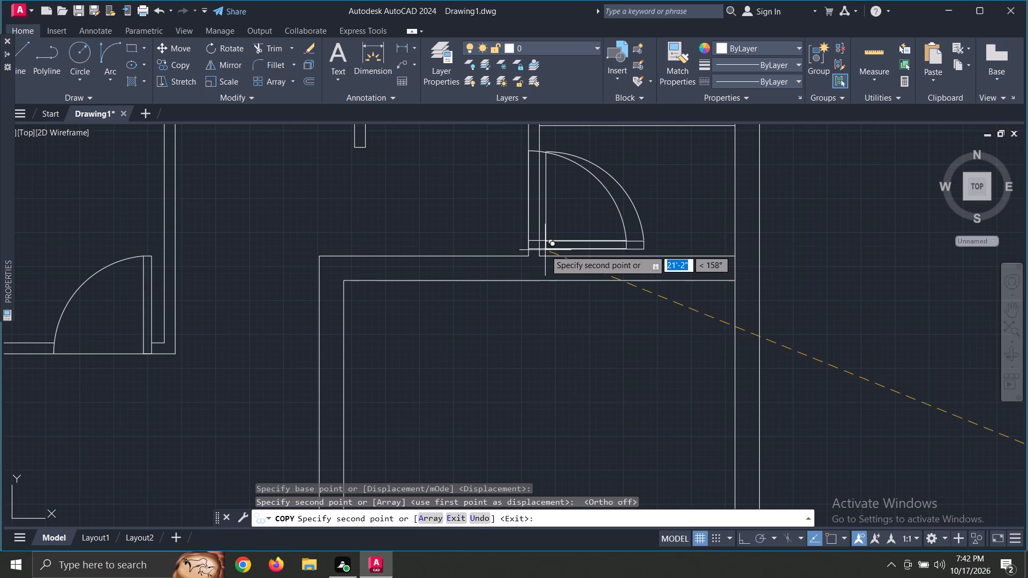
middle_drag(541, 265, 501, 554)
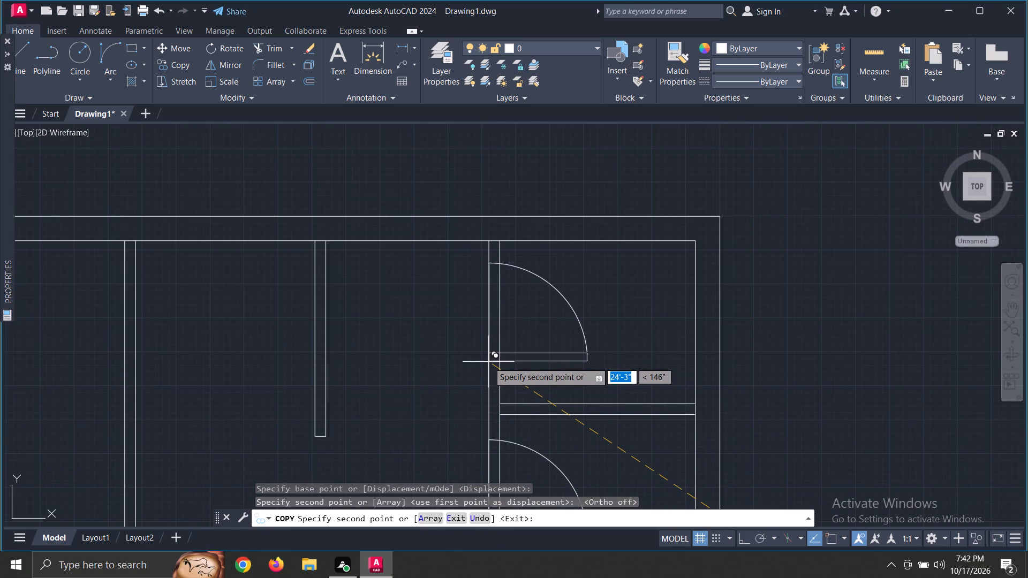
scroll(488, 362, up, 7)
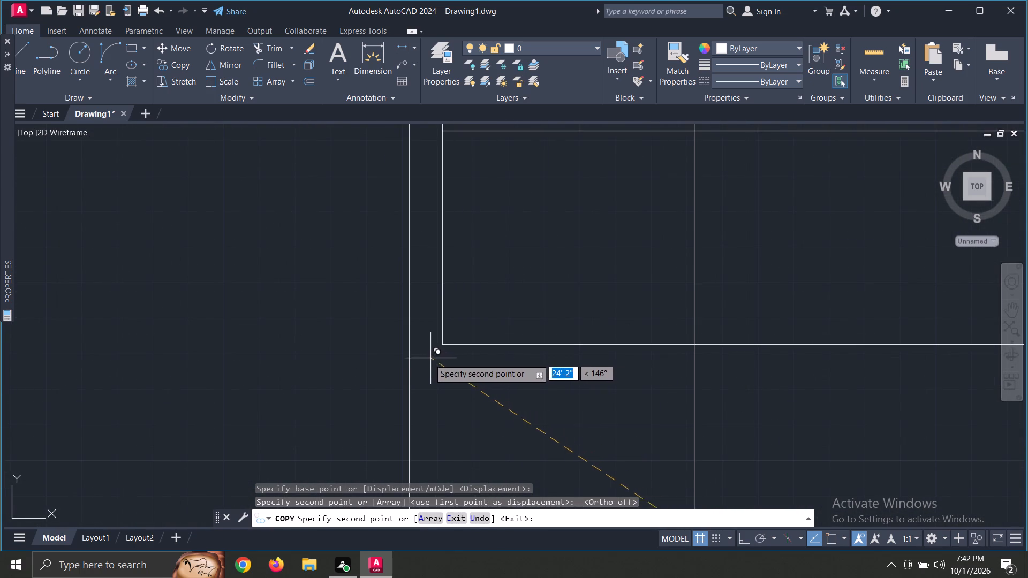
click(398, 363)
scroll(451, 337, down, 5)
scroll(507, 412, down, 5)
middle_drag(506, 445, 471, 296)
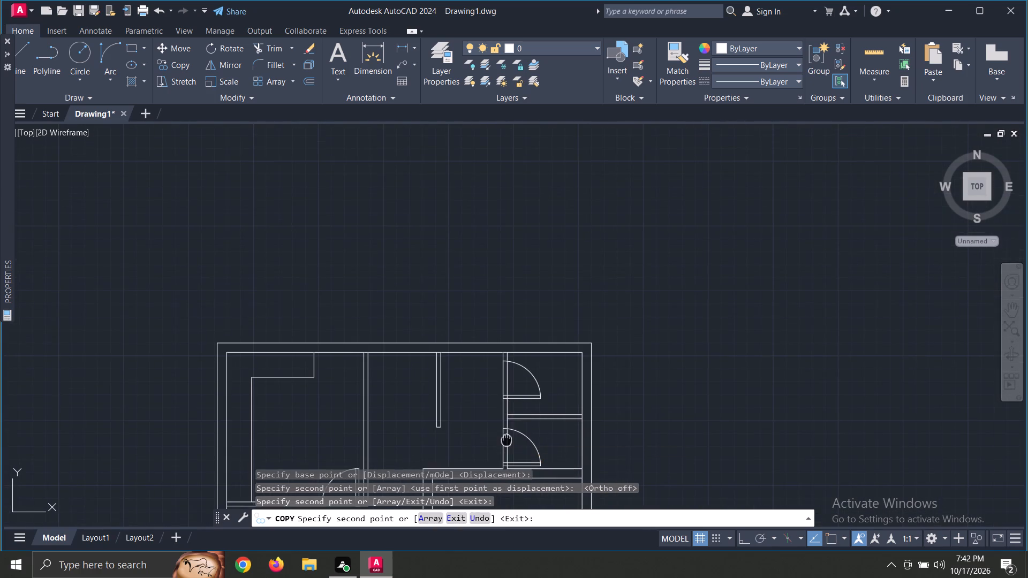
middle_drag(471, 296, 468, 292)
scroll(457, 306, up, 7)
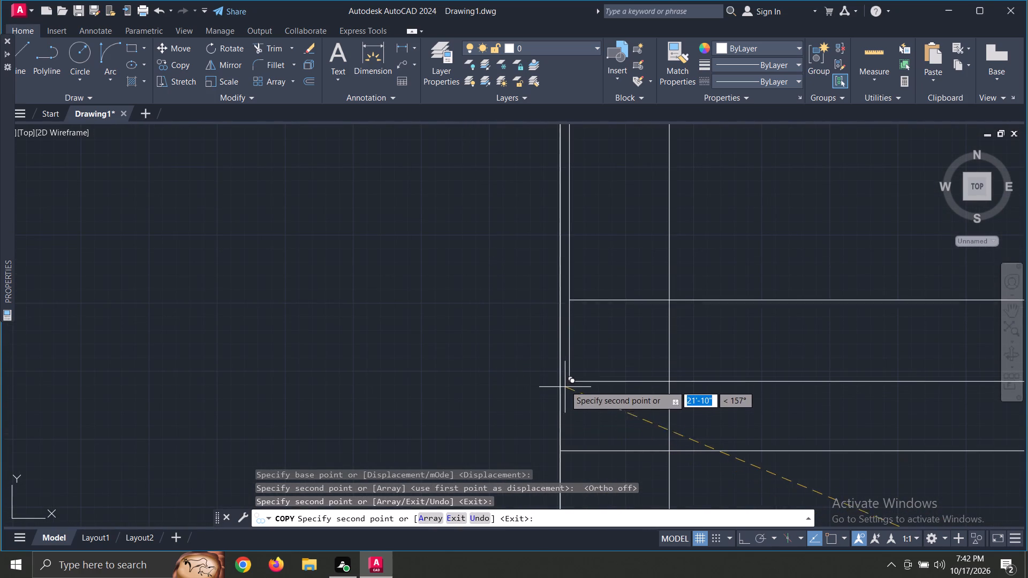
key(Escape)
Trim the left wall lines of the lower small upper-right room across the door leaf and inside the door opening.
scroll(610, 306, down, 3)
middle_drag(617, 329, 579, 370)
scroll(583, 363, up, 1)
scroll(589, 359, down, 2)
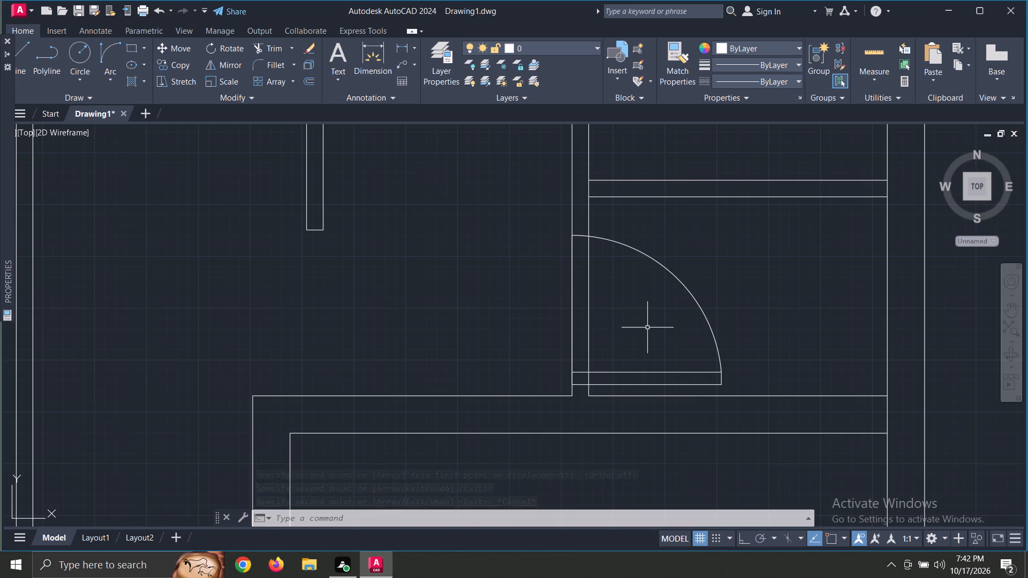
key(r)
key(Escape)
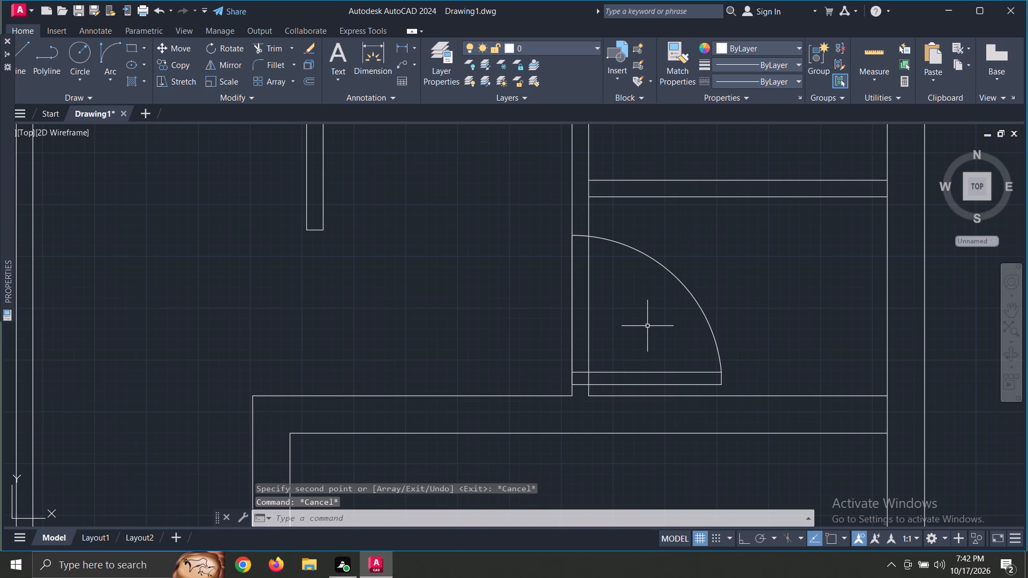
key(t)
text(r)
key(space)
key(space)
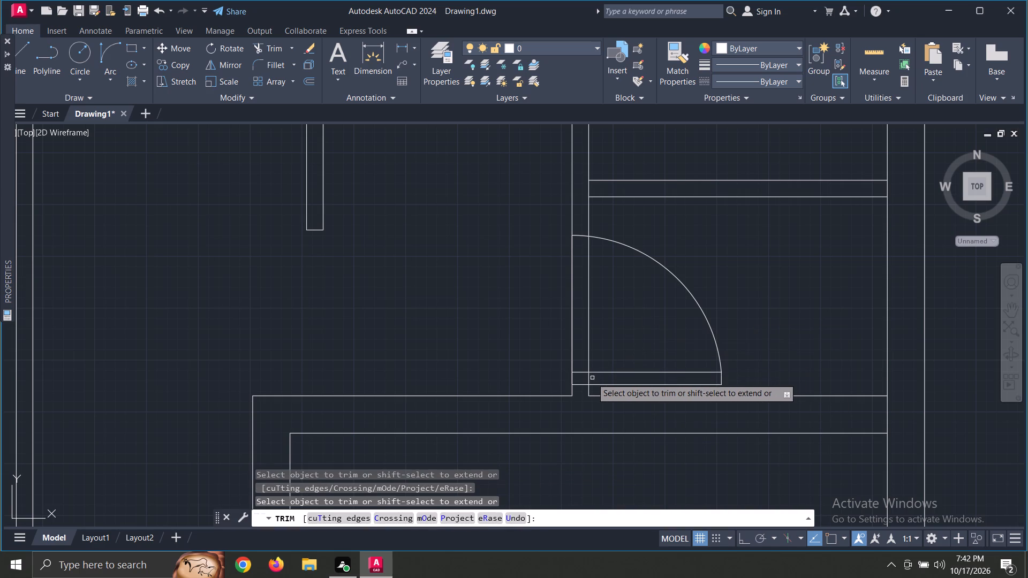
click(590, 378)
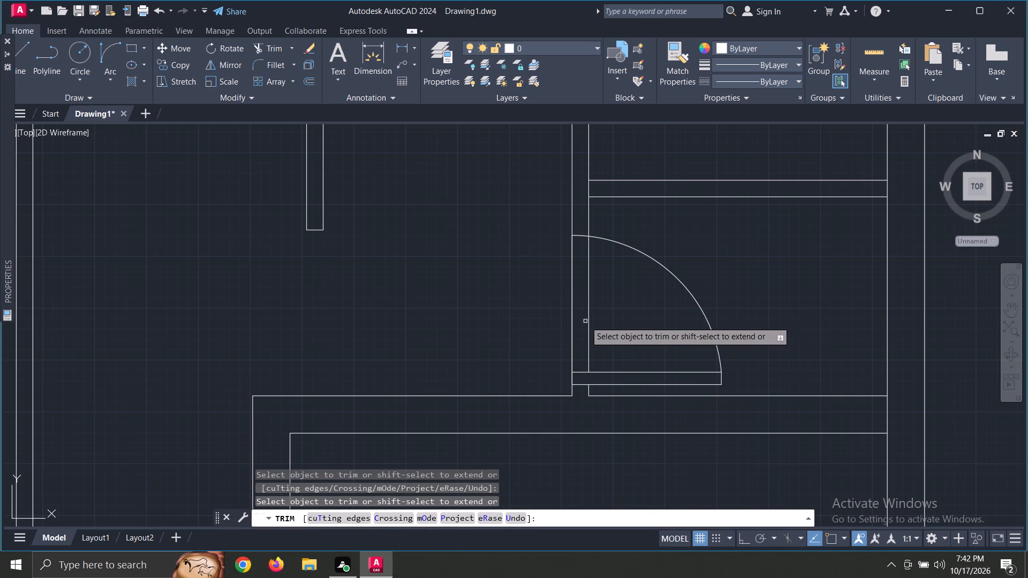
click(588, 322)
click(573, 322)
Trim the left wall lines of the upper small upper-right room across the door leaf and inside the door opening.
scroll(619, 303, down, 3)
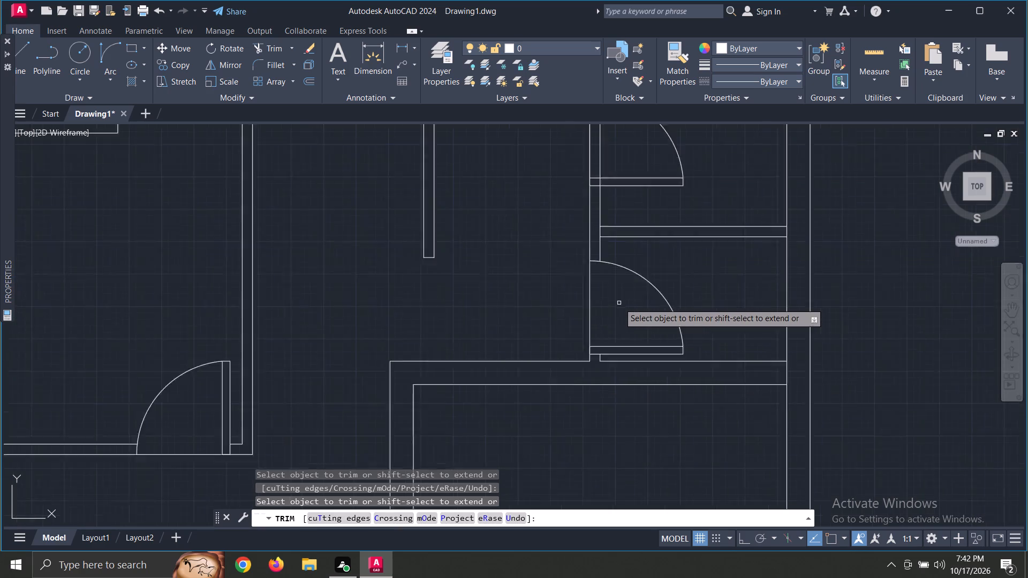
scroll(607, 252, up, 2)
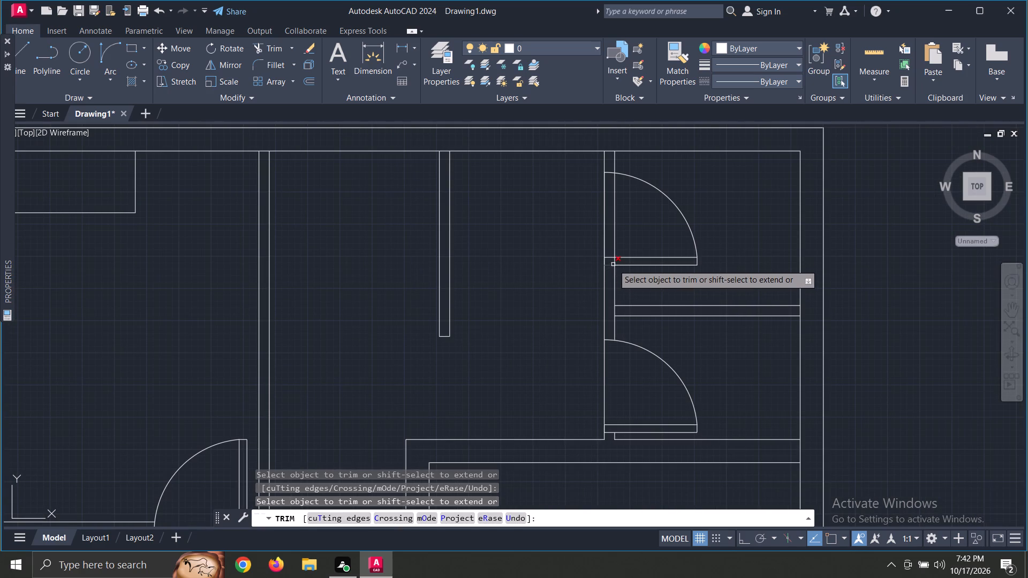
scroll(613, 262, up, 4)
click(611, 260)
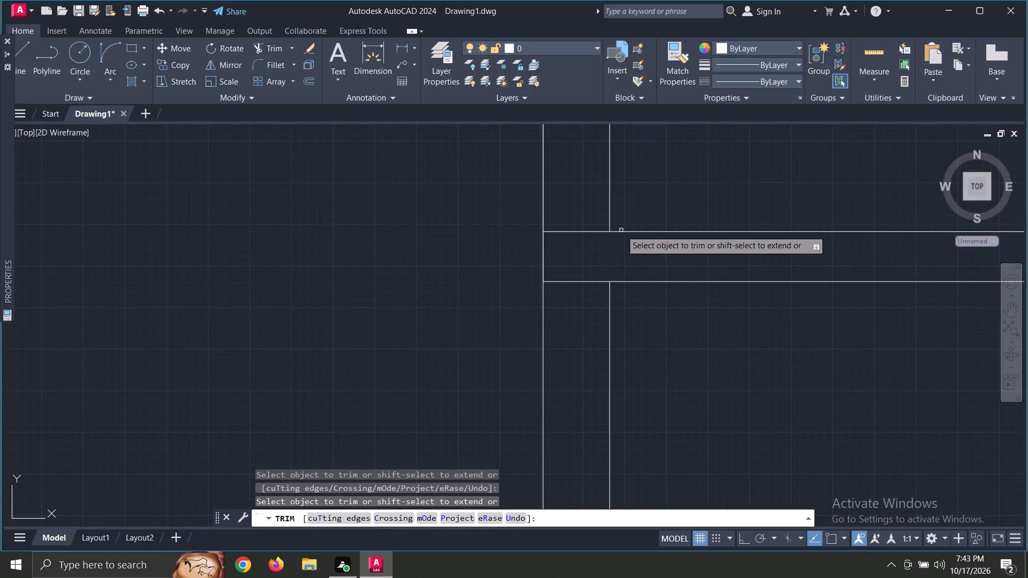
scroll(621, 230, down, 4)
middle_drag(601, 324, 594, 355)
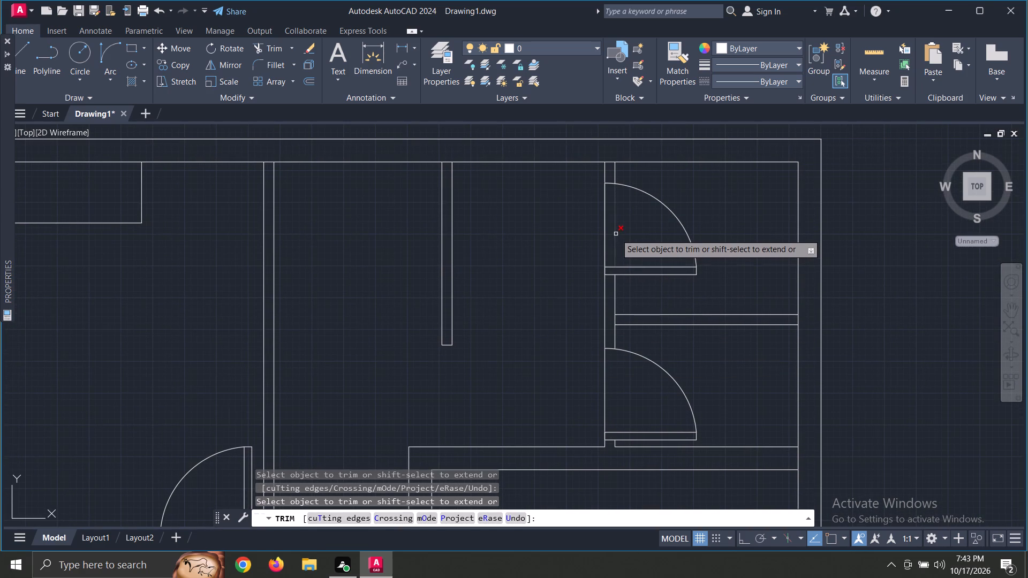
click(616, 234)
click(604, 233)
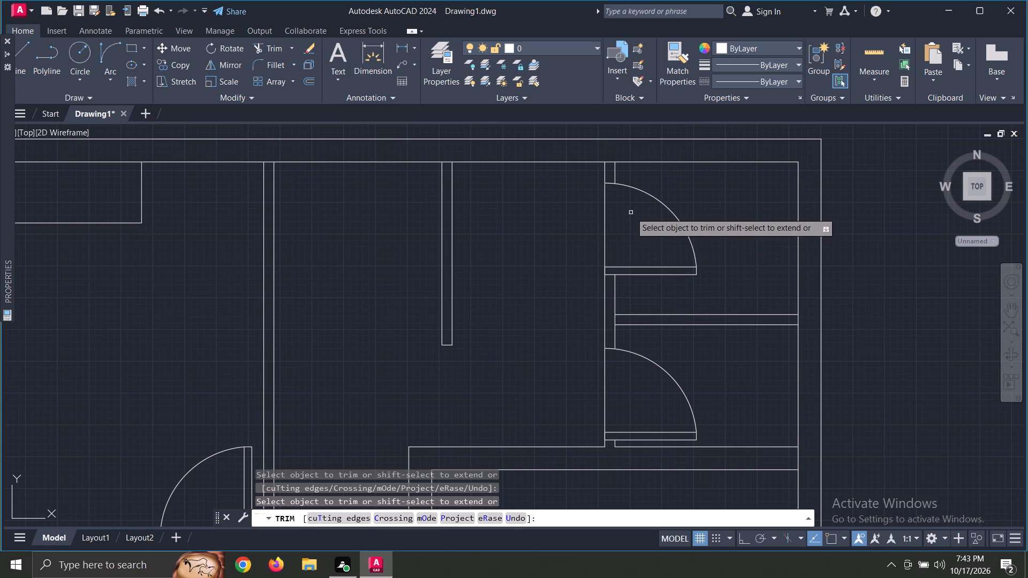
scroll(629, 219, down, 3)
key(Escape)
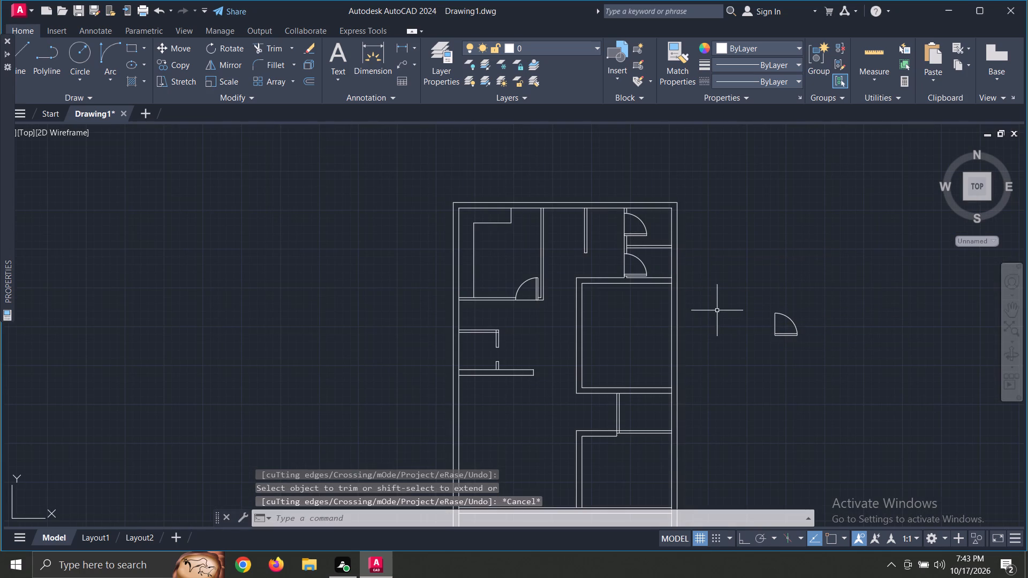
Rotate the spare door beside the plan by 270° about its middle, with ortho on.
middle_drag(727, 365, 675, 289)
middle_click(675, 289)
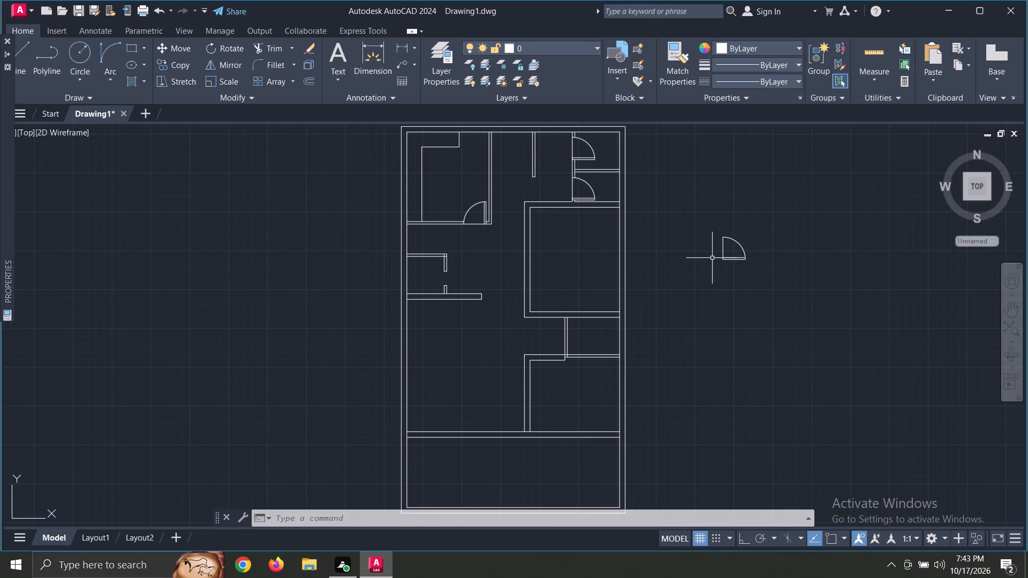
click(715, 232)
click(765, 276)
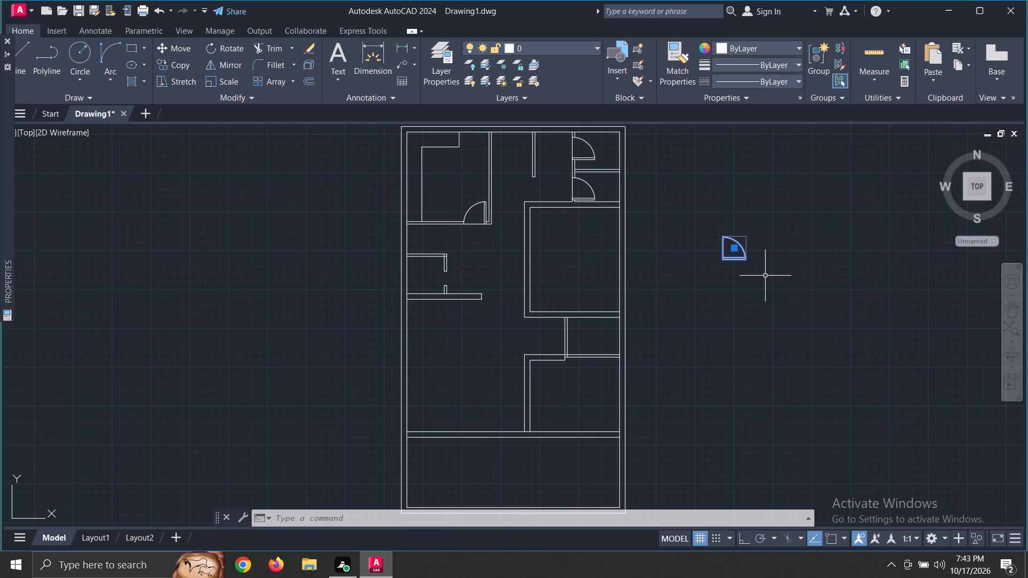
click(236, 47)
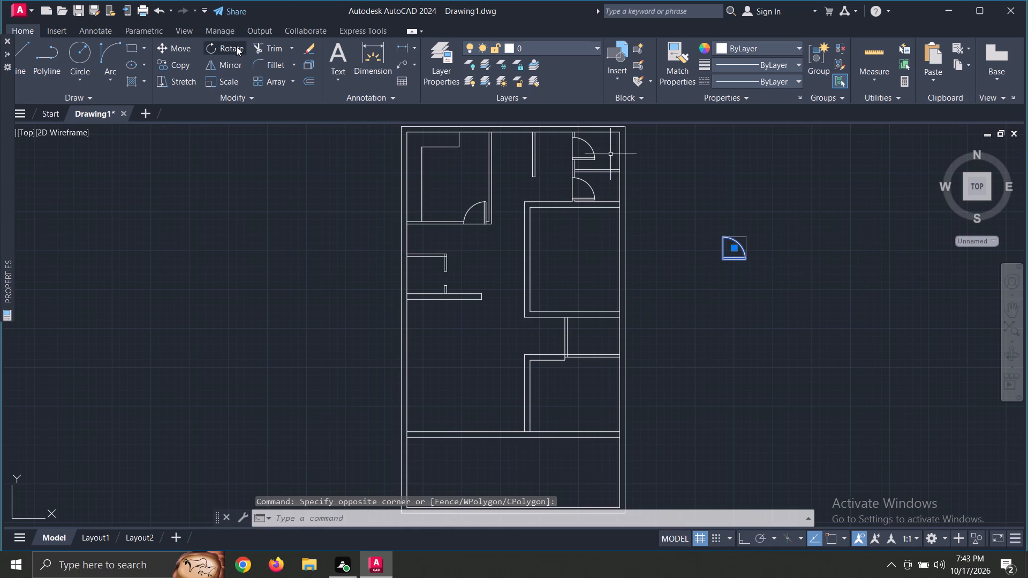
click(732, 250)
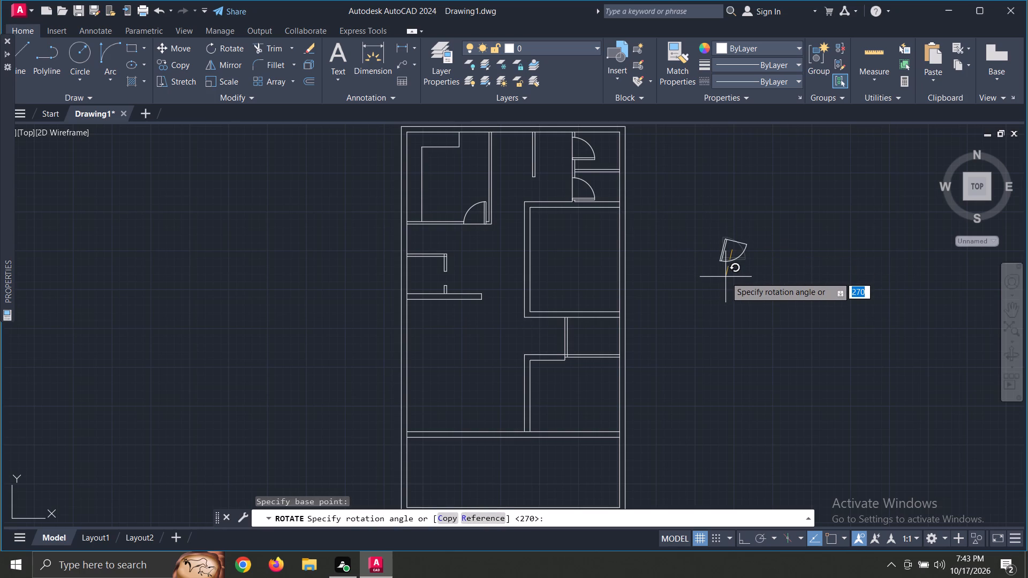
key(F8)
click(718, 310)
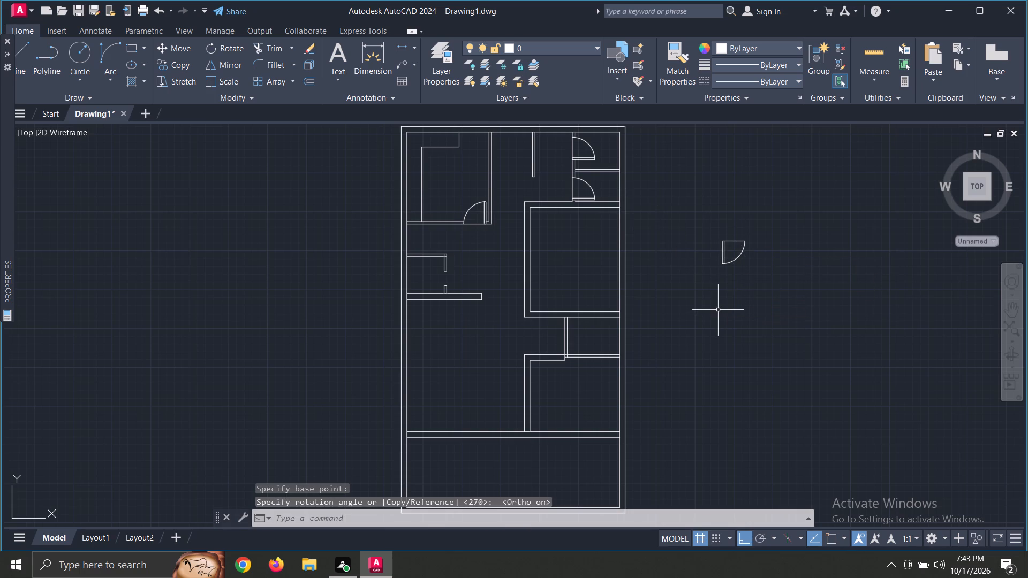
Copy the rotated door by its upper-left corner, ortho off, onto the top wall of the small middle-right room, near its left end.
click(707, 229)
click(765, 280)
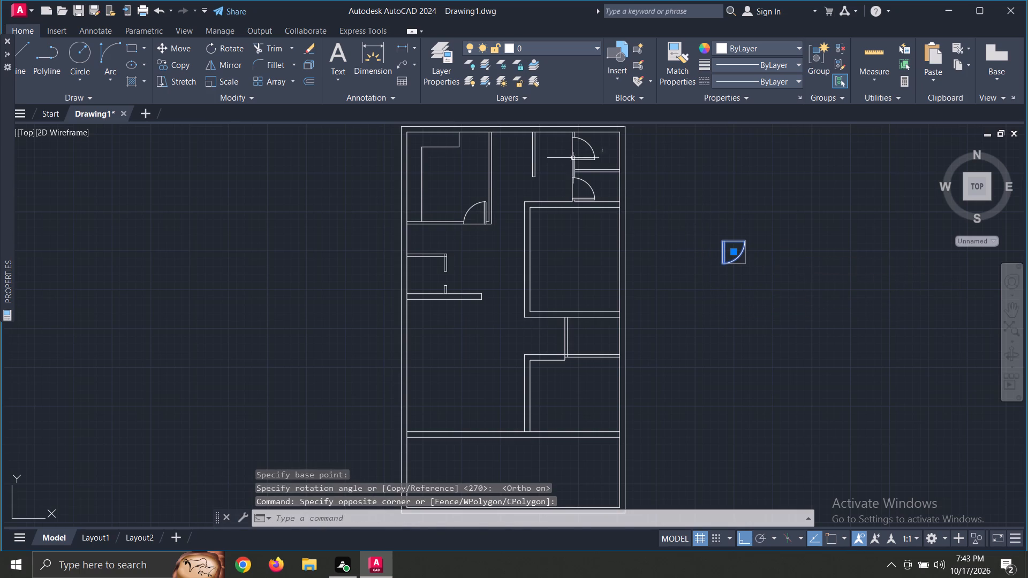
click(180, 64)
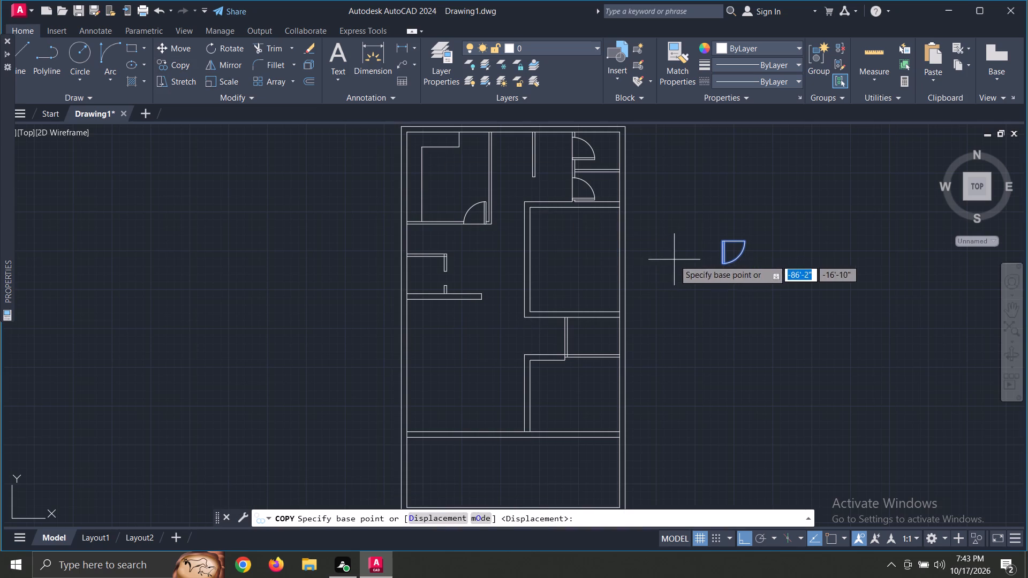
click(723, 242)
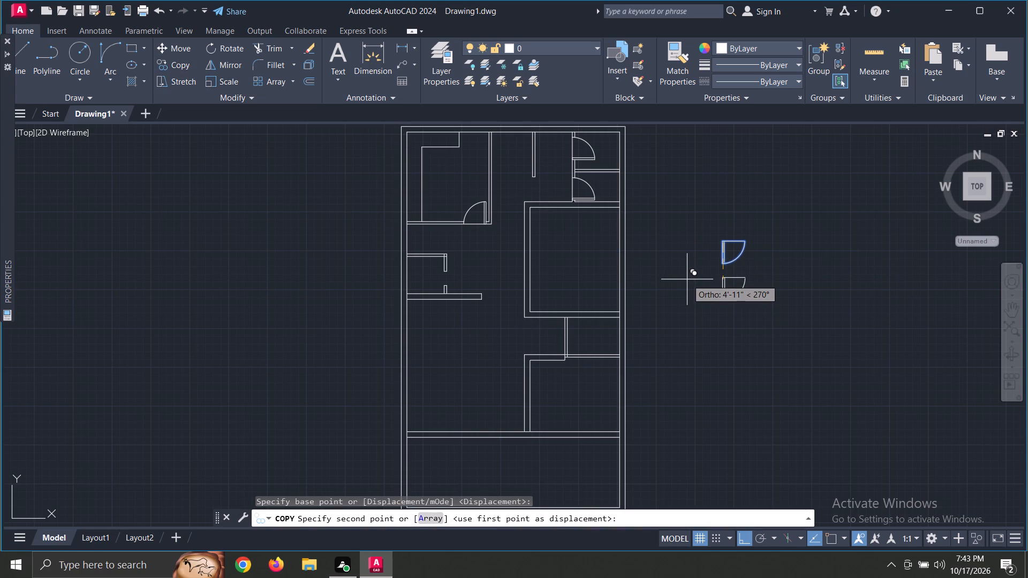
key(F8)
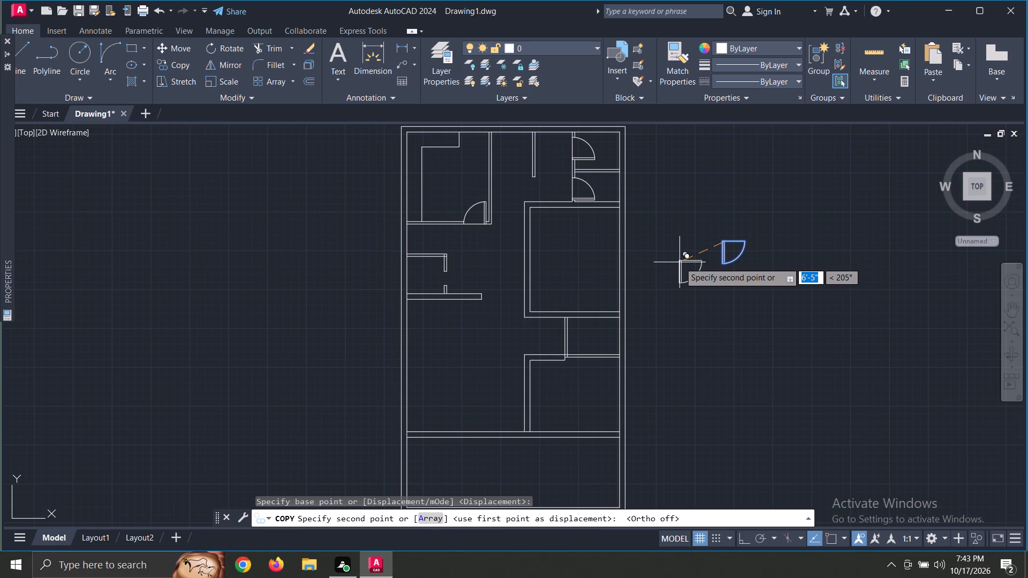
scroll(576, 327, up, 5)
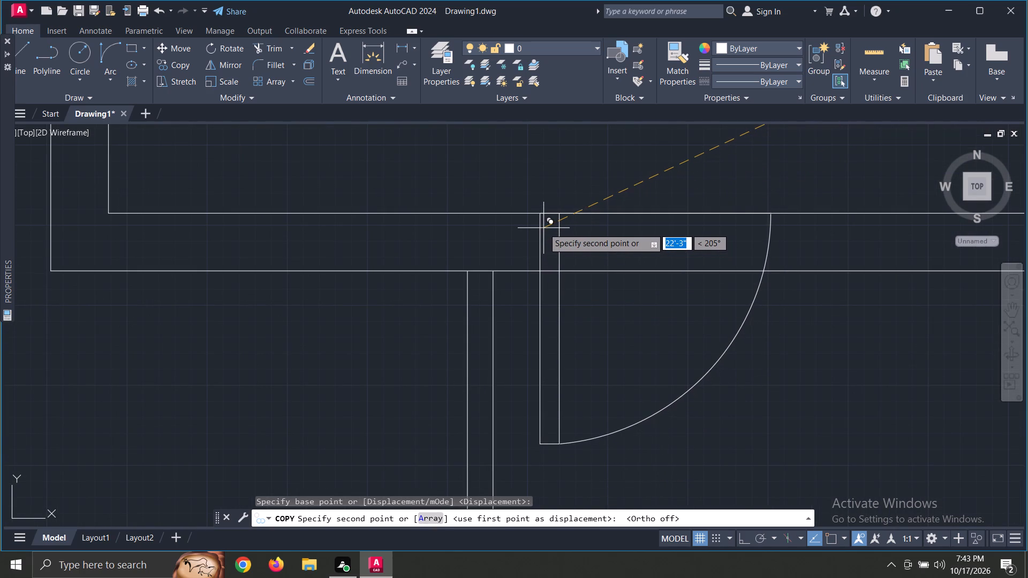
scroll(543, 227, up, 3)
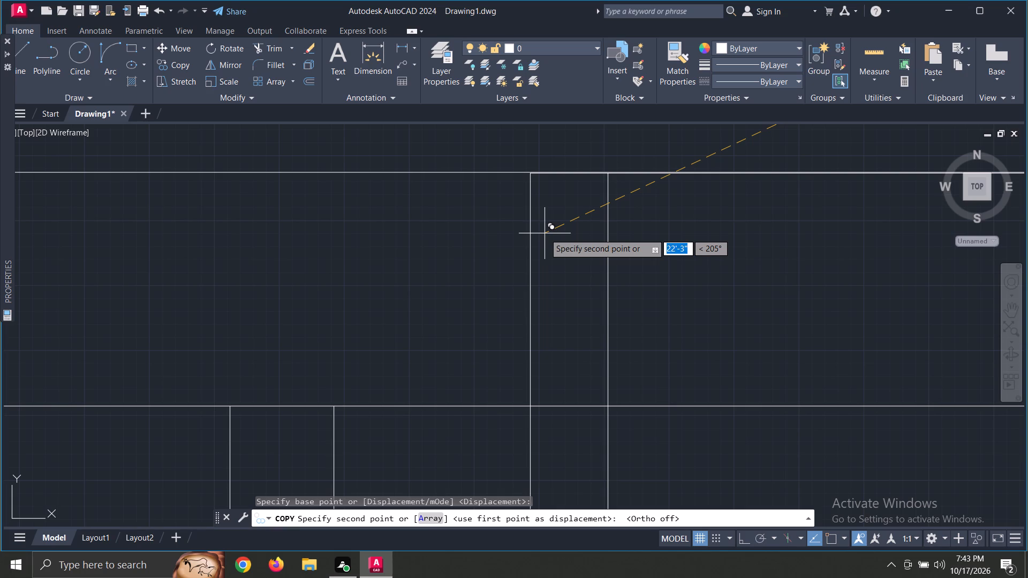
click(545, 233)
Place a second copy of the rotated door on the top wall of the lower-right room, near its left corner.
scroll(569, 225, down, 4)
scroll(655, 256, down, 5)
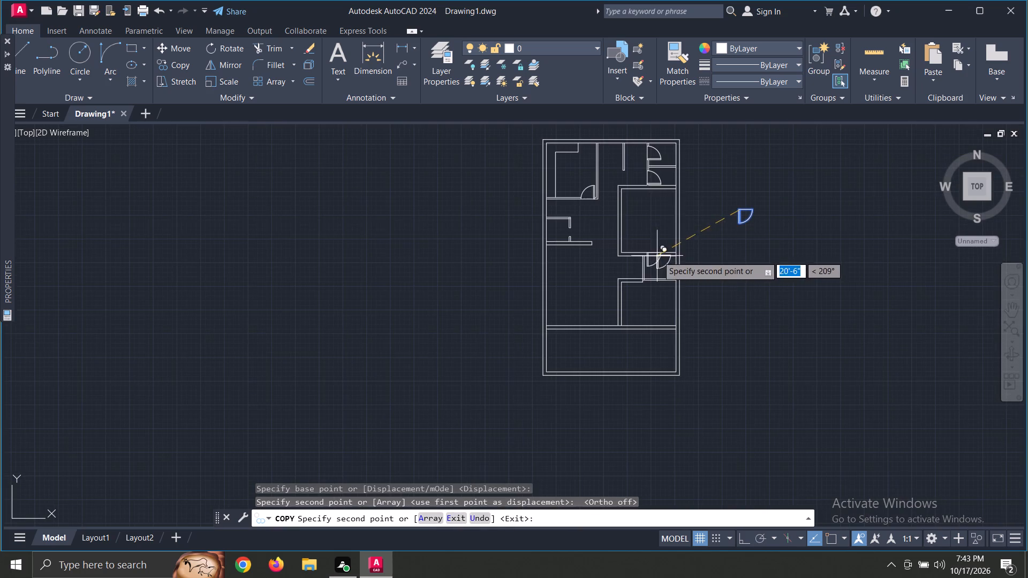
scroll(634, 292, up, 5)
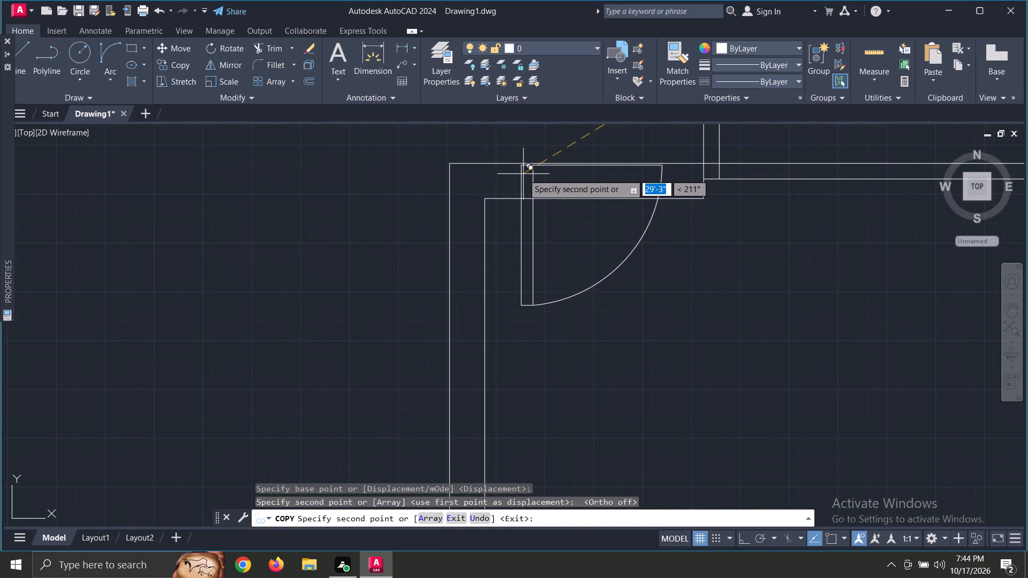
scroll(523, 174, up, 3)
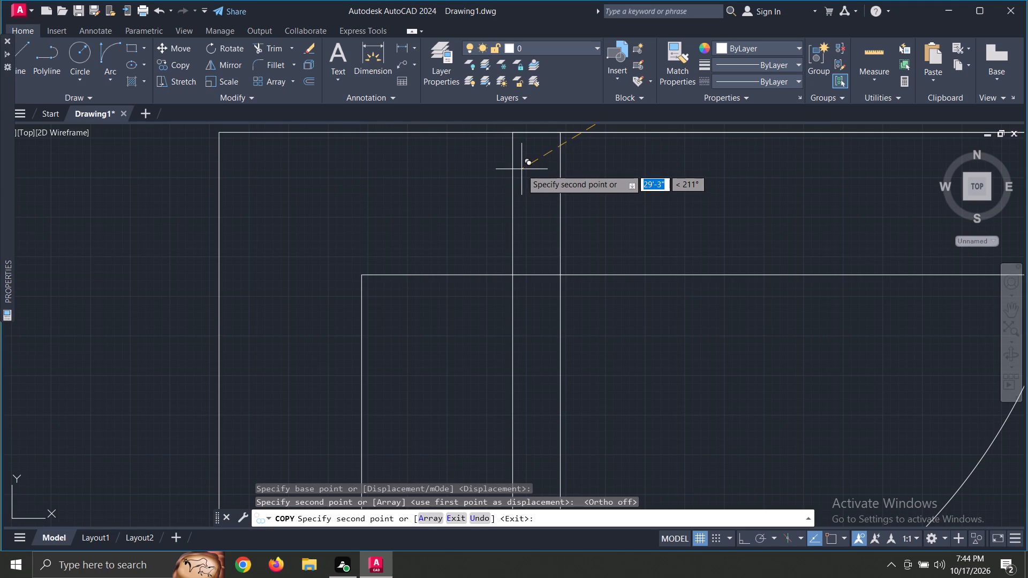
click(521, 169)
scroll(579, 208, down, 8)
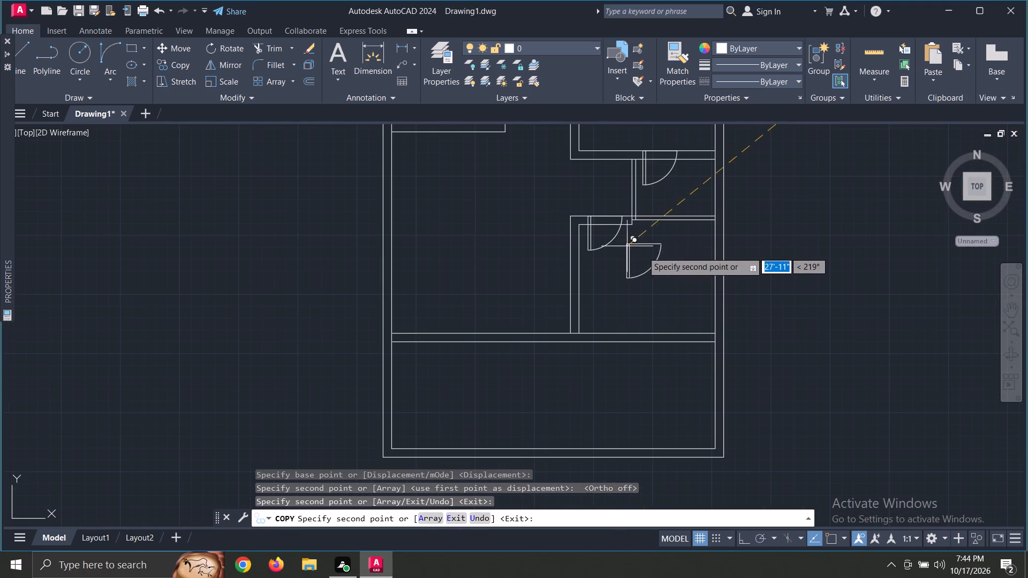
key(Escape)
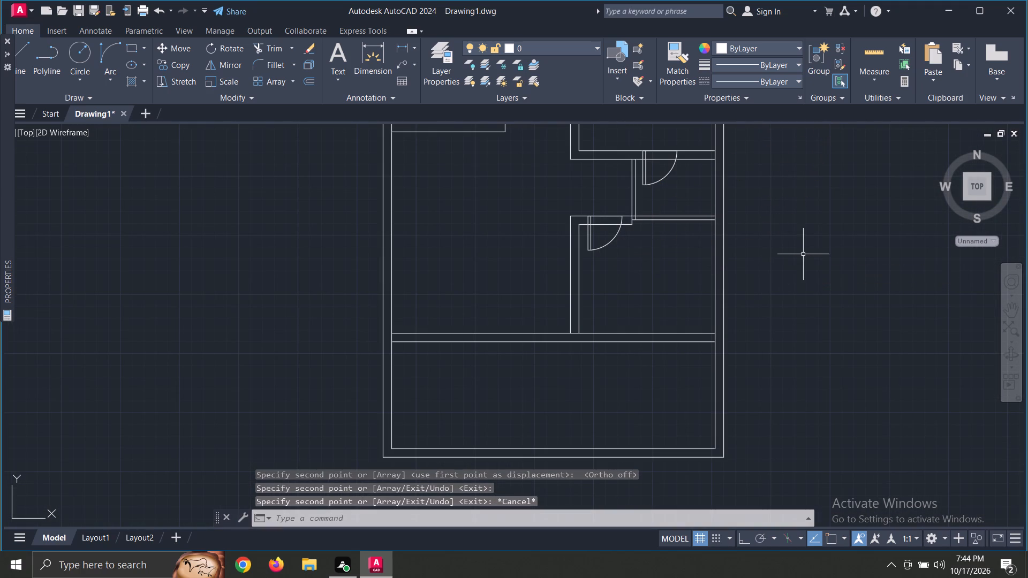
Trim the lower-right room's top wall lines across the door leaf and opening, plus the inner line and short stub beyond the door arc.
scroll(806, 254, up, 2)
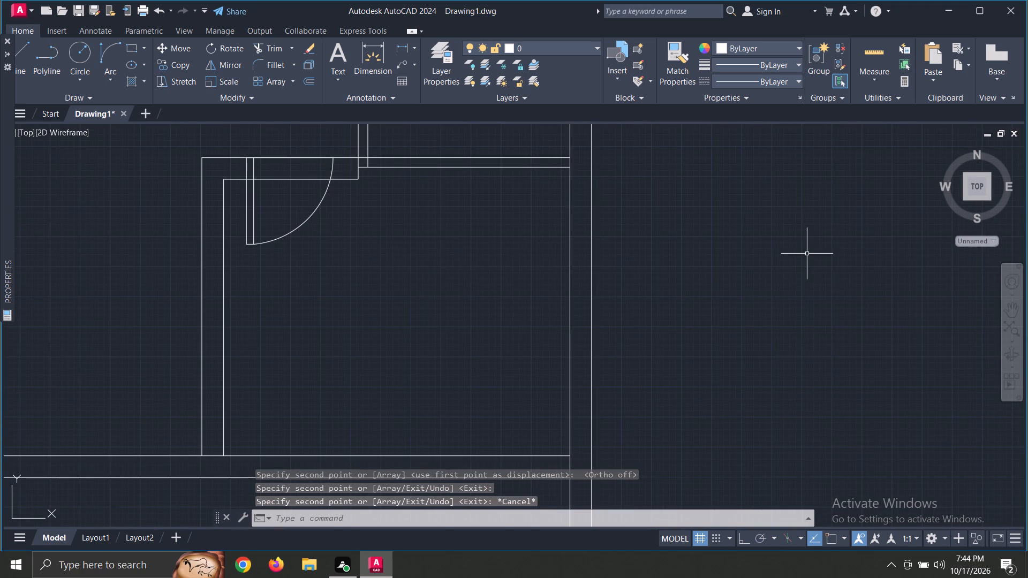
scroll(795, 255, down, 4)
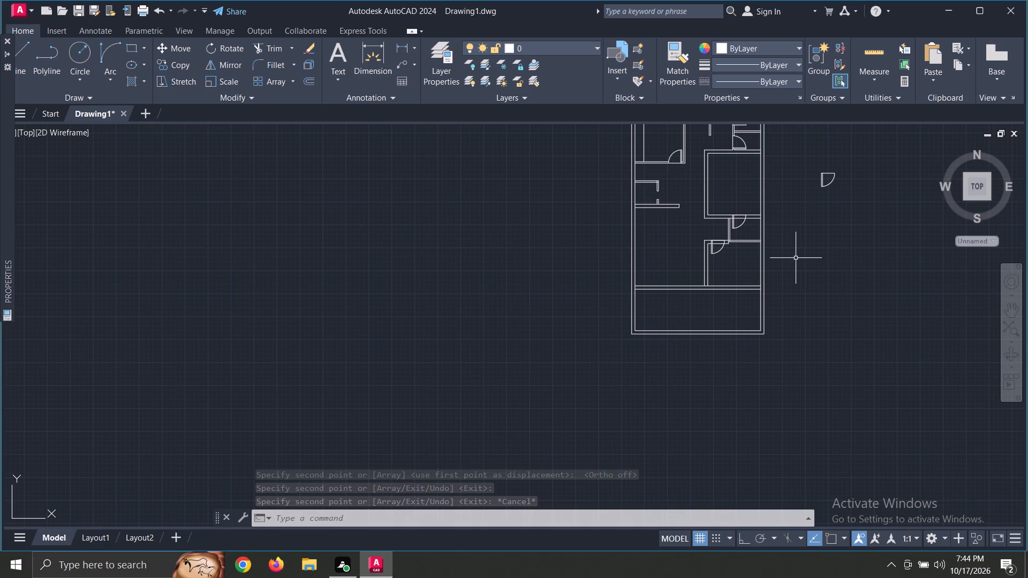
scroll(734, 247, up, 6)
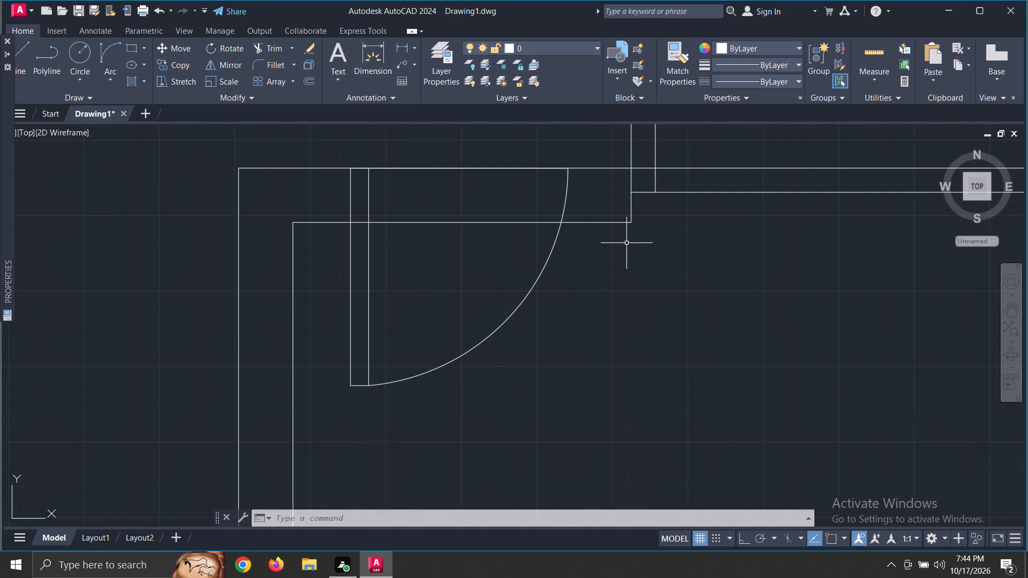
key(t)
text(r)
key(space)
key(space)
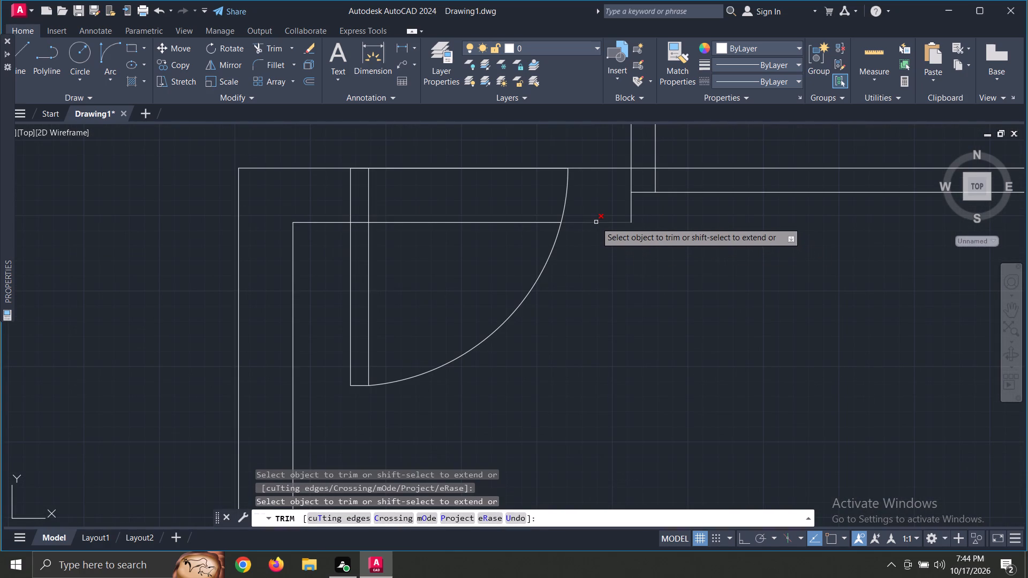
click(596, 222)
click(632, 210)
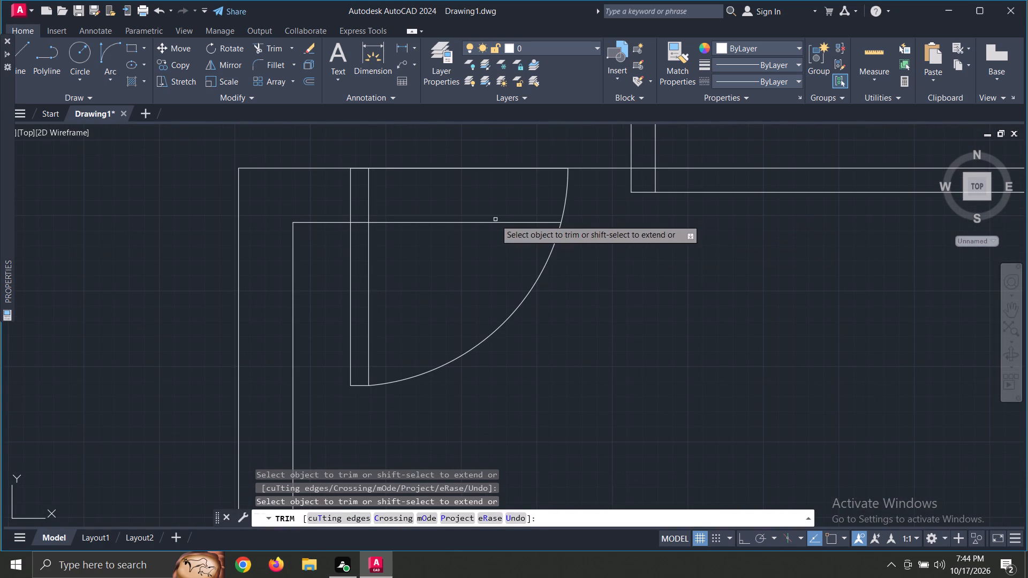
click(495, 219)
click(495, 226)
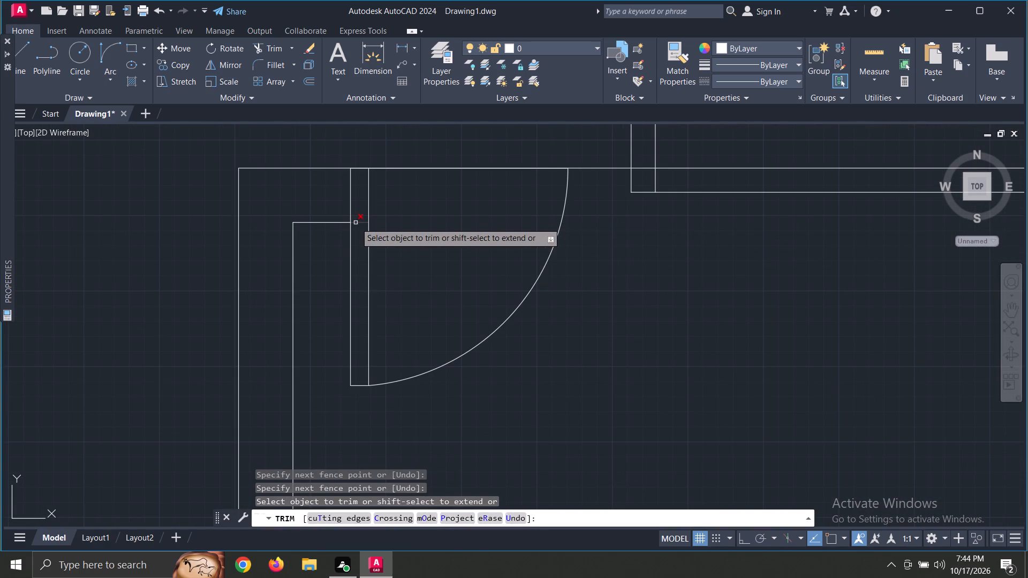
click(356, 223)
click(434, 168)
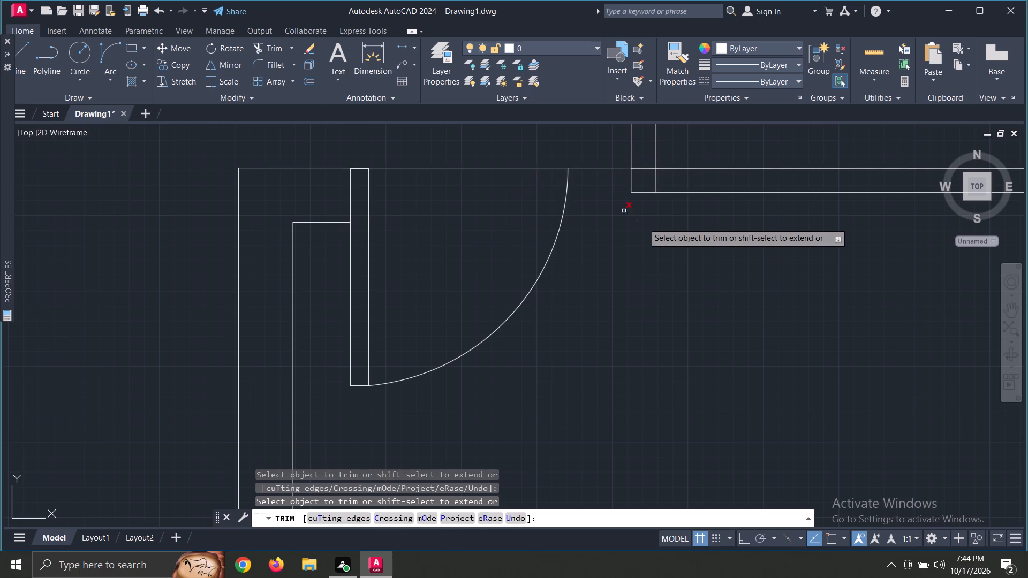
Trim the top wall lines of the small middle-right room across the door leaf and inside the door opening.
scroll(686, 237, down, 2)
middle_drag(730, 244, 380, 428)
middle_click(380, 428)
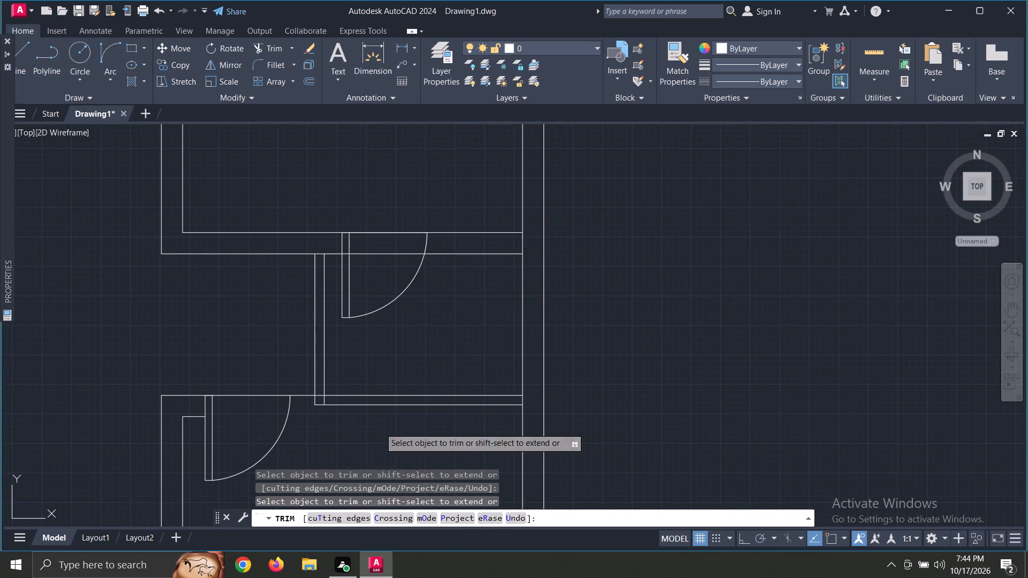
scroll(345, 254, up, 3)
click(343, 250)
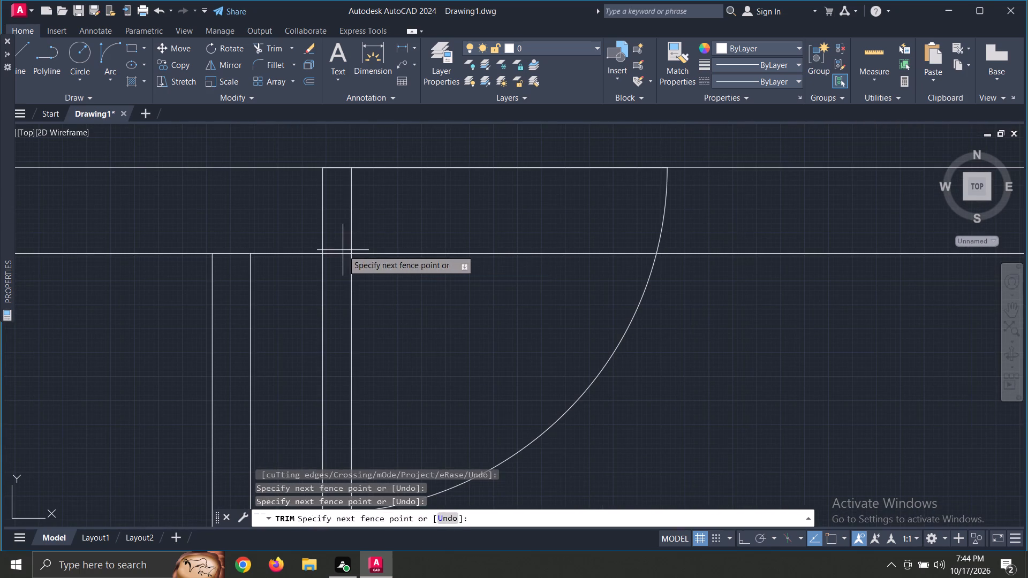
drag(342, 254, 342, 267)
drag(432, 232, 433, 244)
click(440, 252)
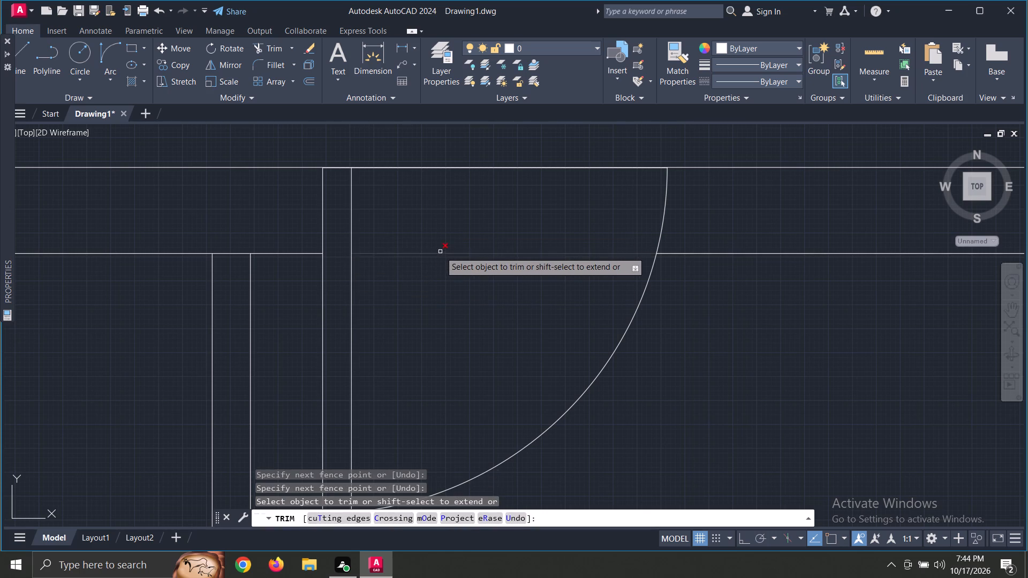
click(479, 167)
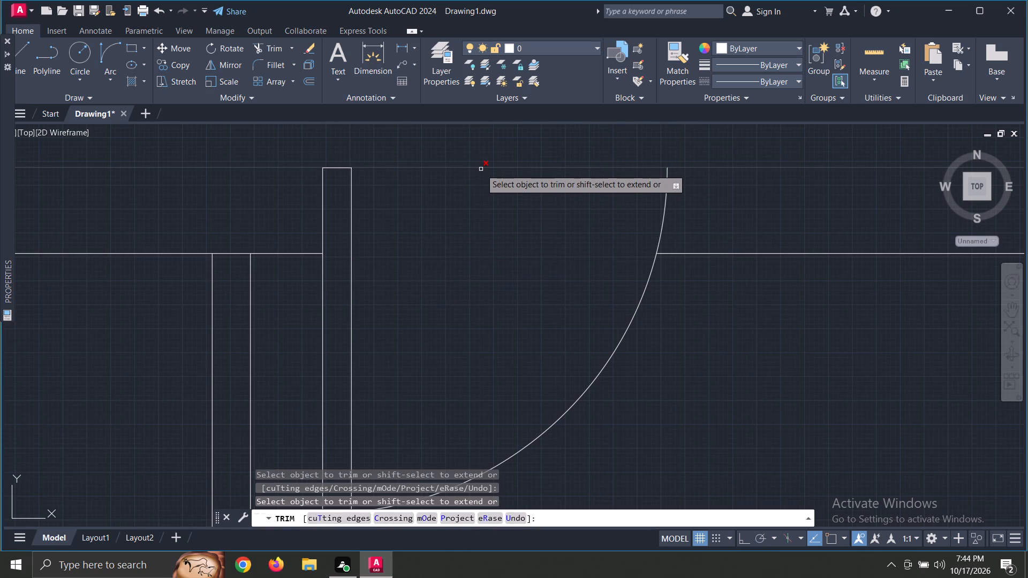
scroll(448, 252, down, 1)
scroll(592, 285, down, 2)
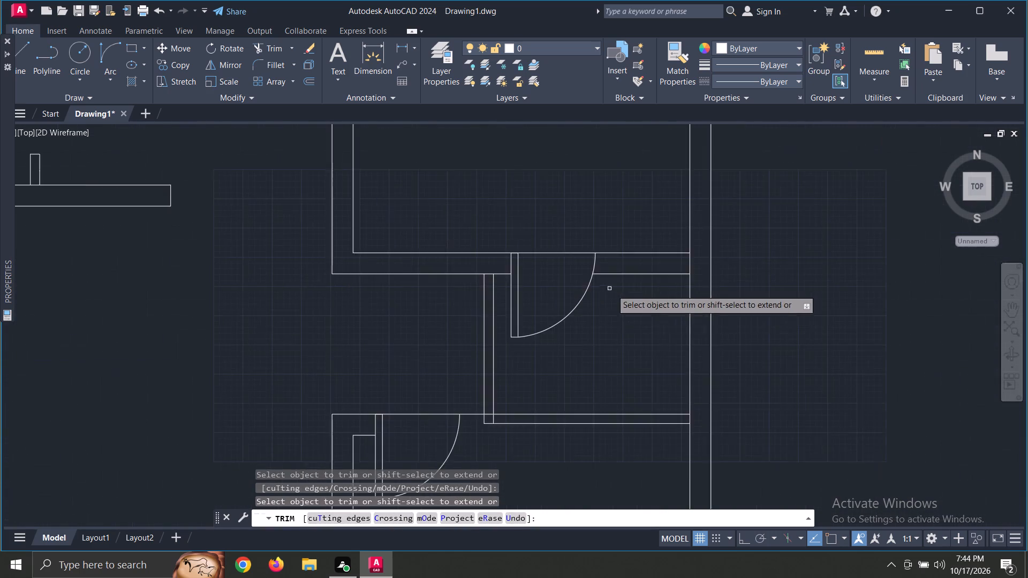
scroll(613, 291, down, 1)
scroll(585, 355, up, 2)
scroll(579, 354, down, 2)
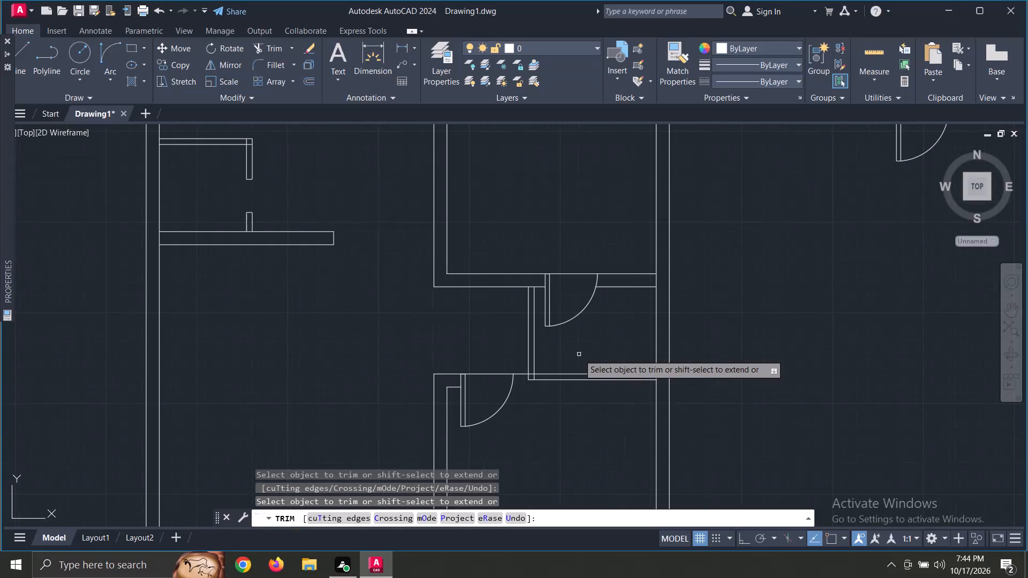
middle_drag(572, 353, 605, 296)
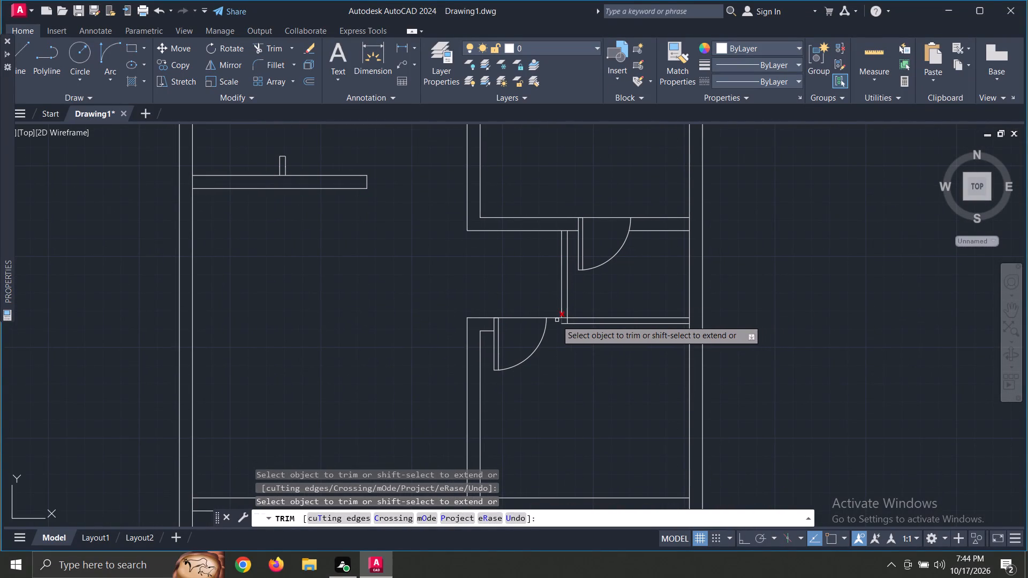
key(Escape)
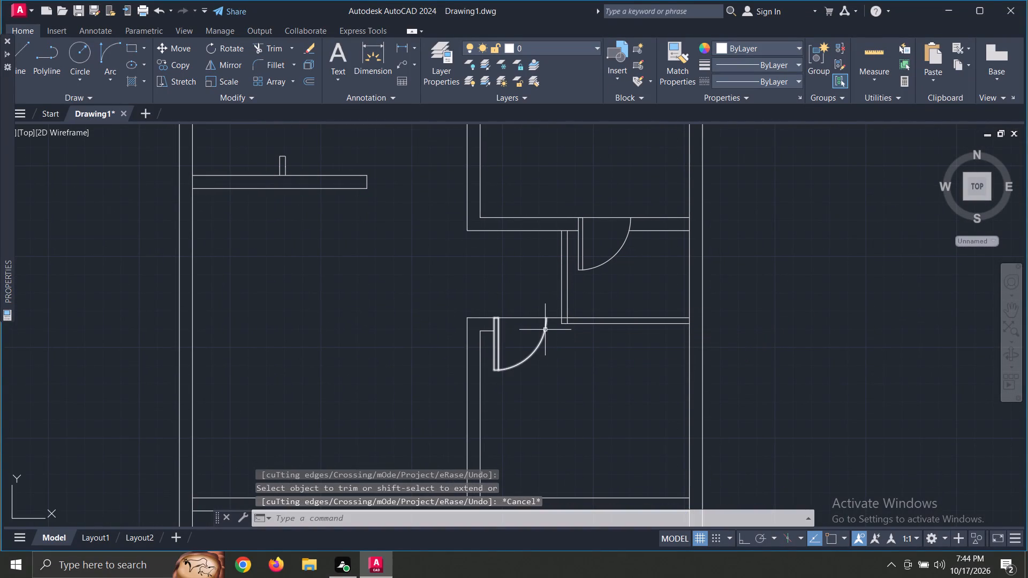
Extend the lower line of the wall between the two right-hand rooms to the lower-right room's door arc.
key(e)
key(x)
key(space)
scroll(547, 331, up, 3)
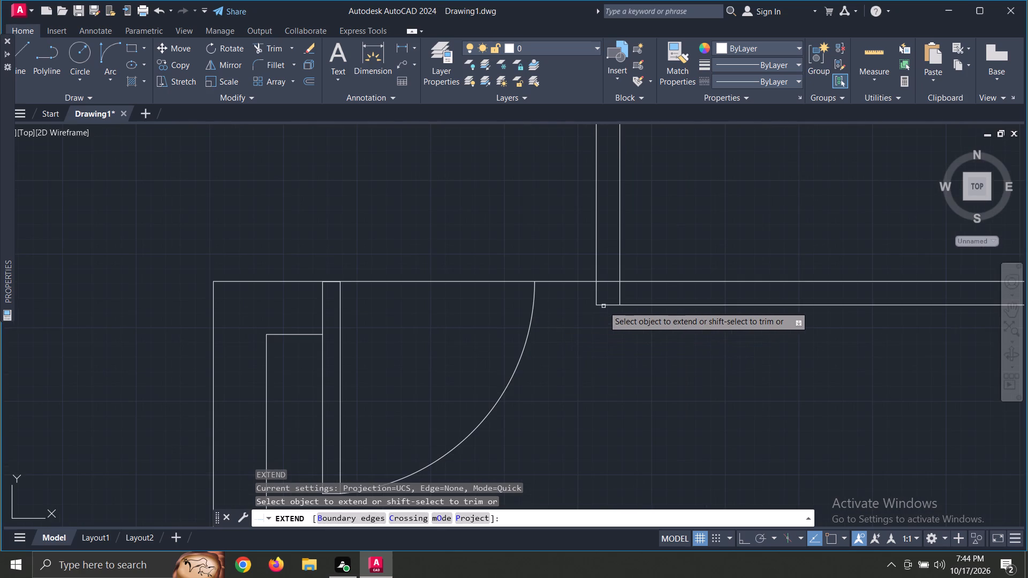
click(605, 306)
scroll(603, 306, down, 4)
key(Escape)
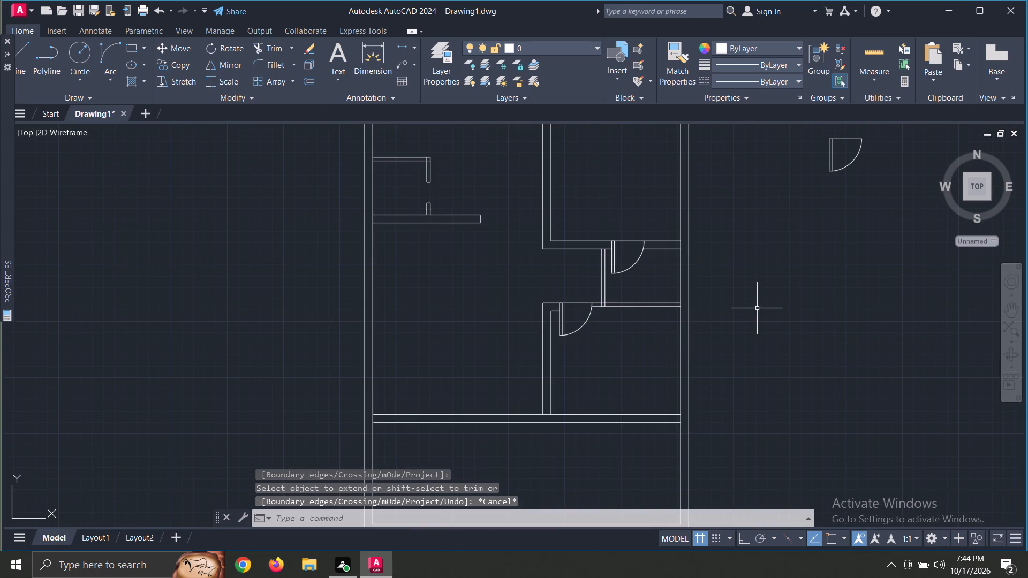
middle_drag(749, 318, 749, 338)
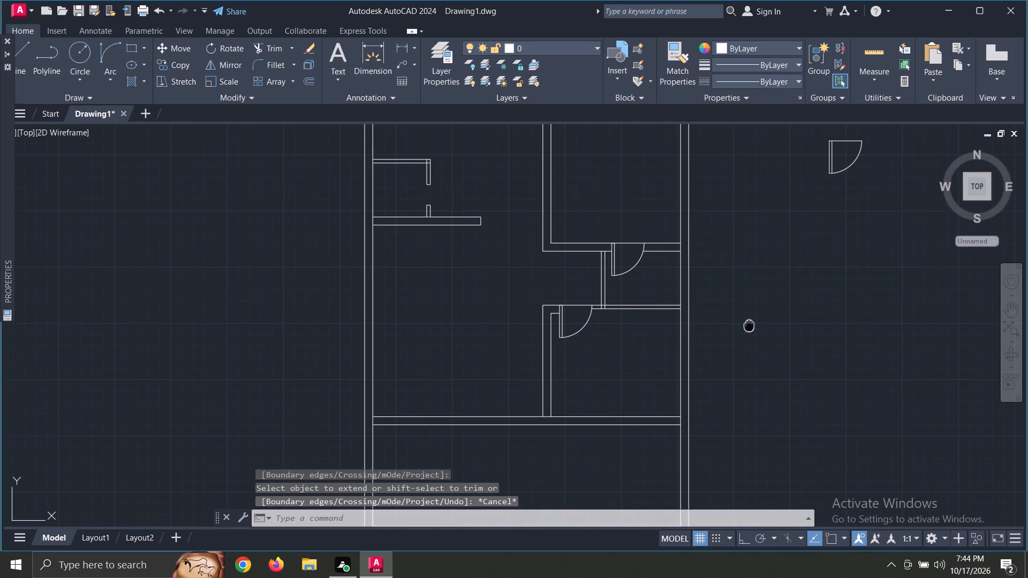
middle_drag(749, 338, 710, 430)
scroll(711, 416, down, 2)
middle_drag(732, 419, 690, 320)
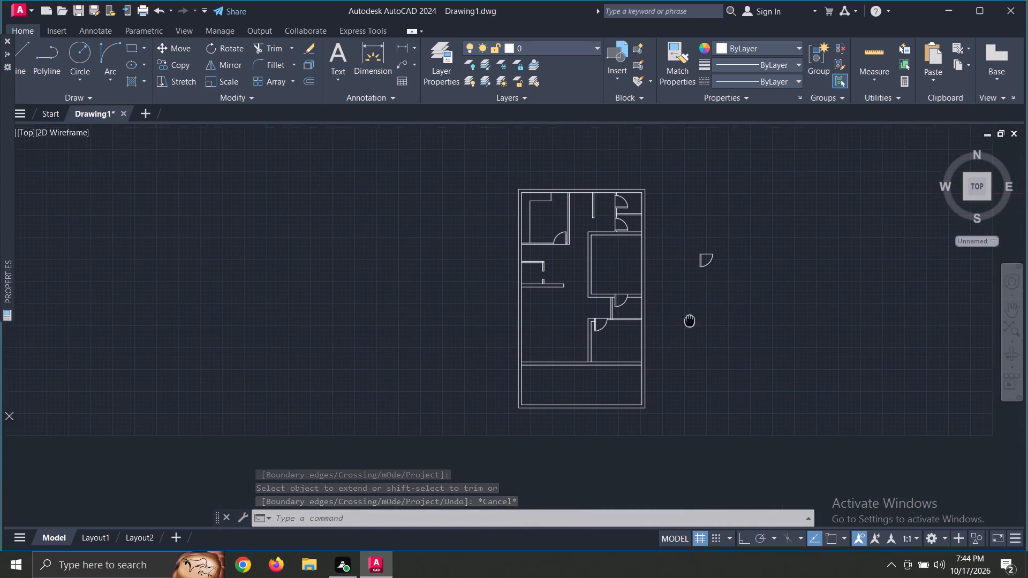
Rotate the spare door outside the plan by 180° using ortho.
scroll(689, 318, up, 2)
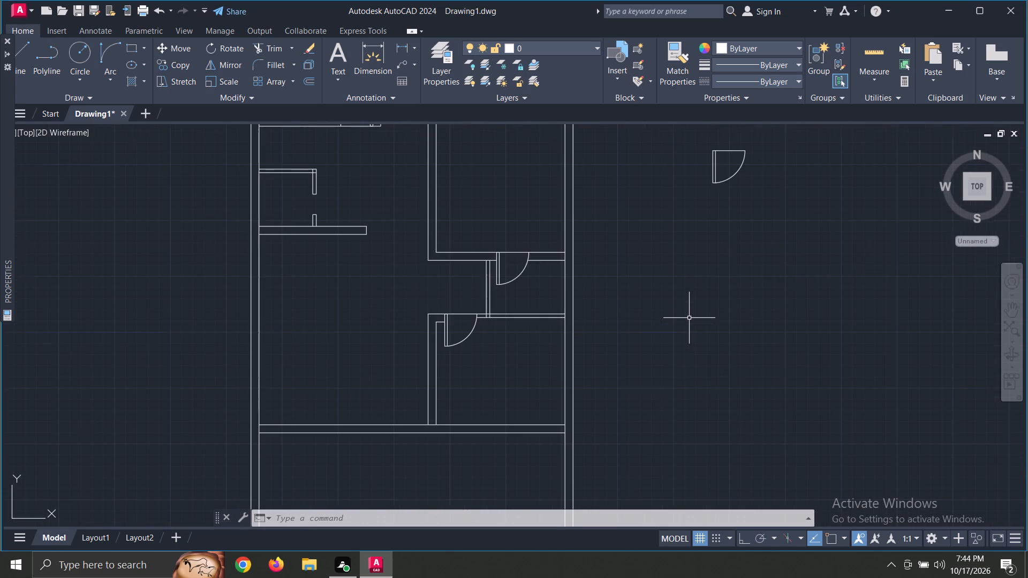
middle_drag(694, 320, 738, 343)
scroll(742, 338, down, 2)
scroll(753, 349, up, 1)
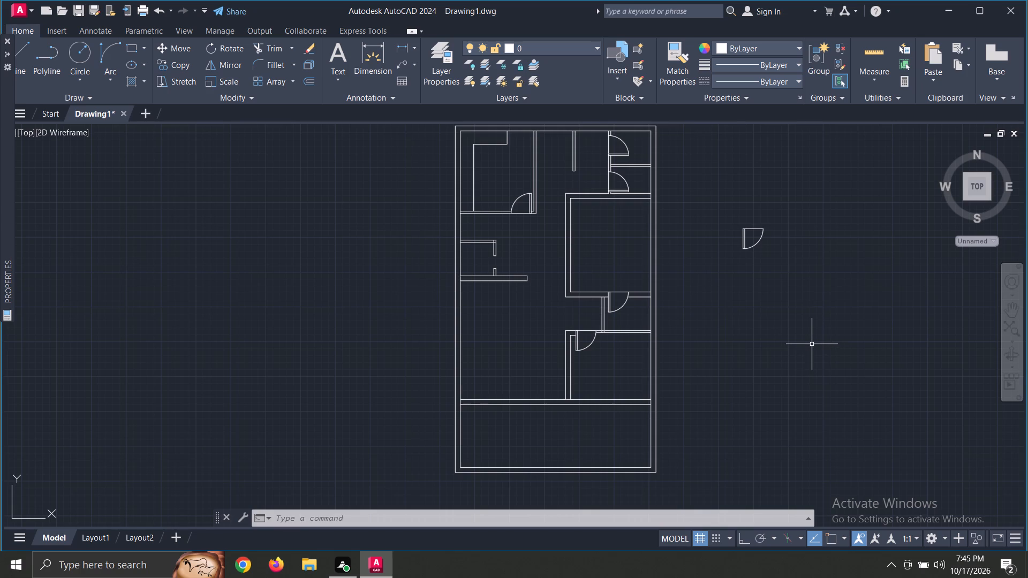
click(735, 223)
click(810, 262)
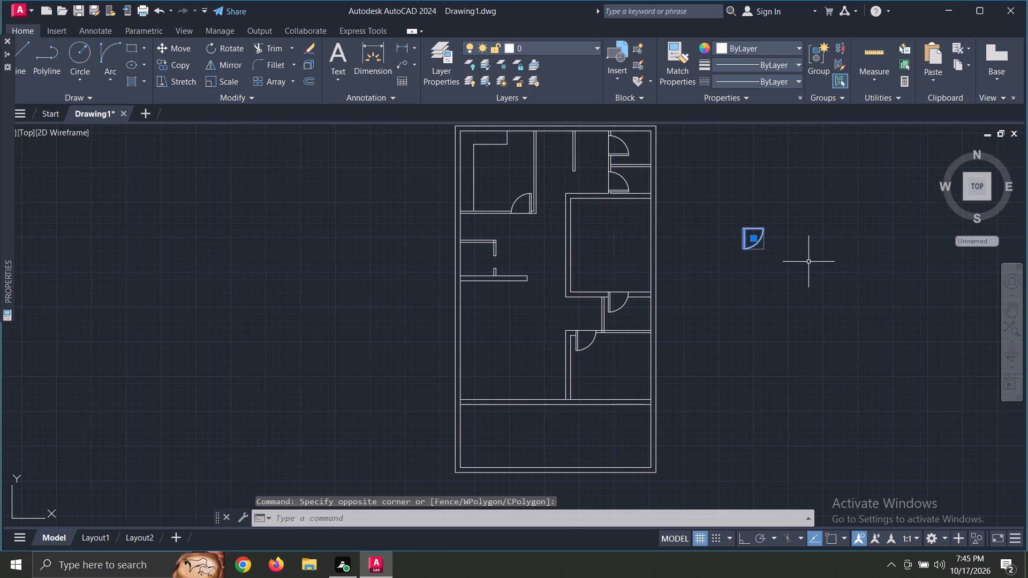
click(229, 45)
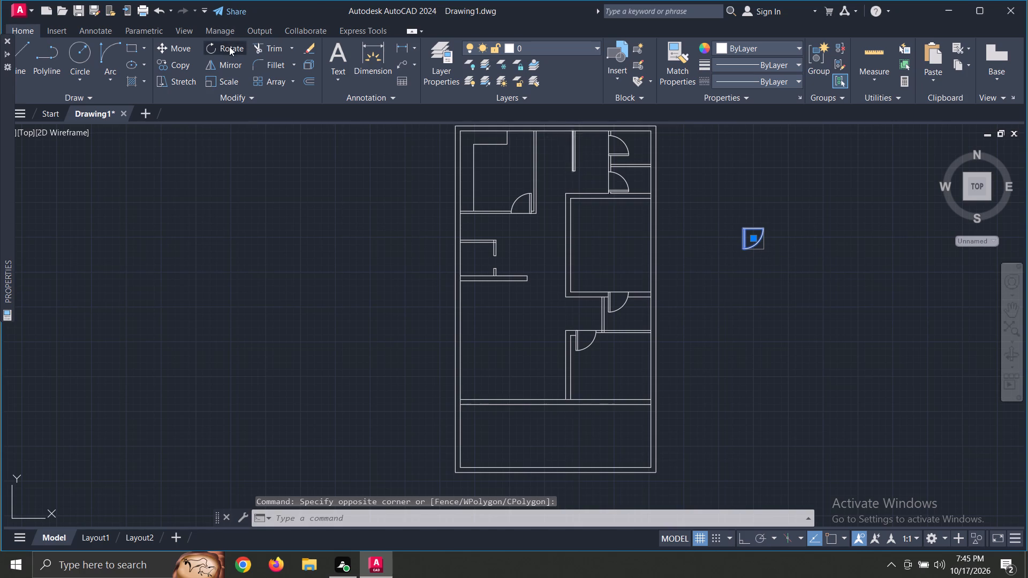
click(745, 238)
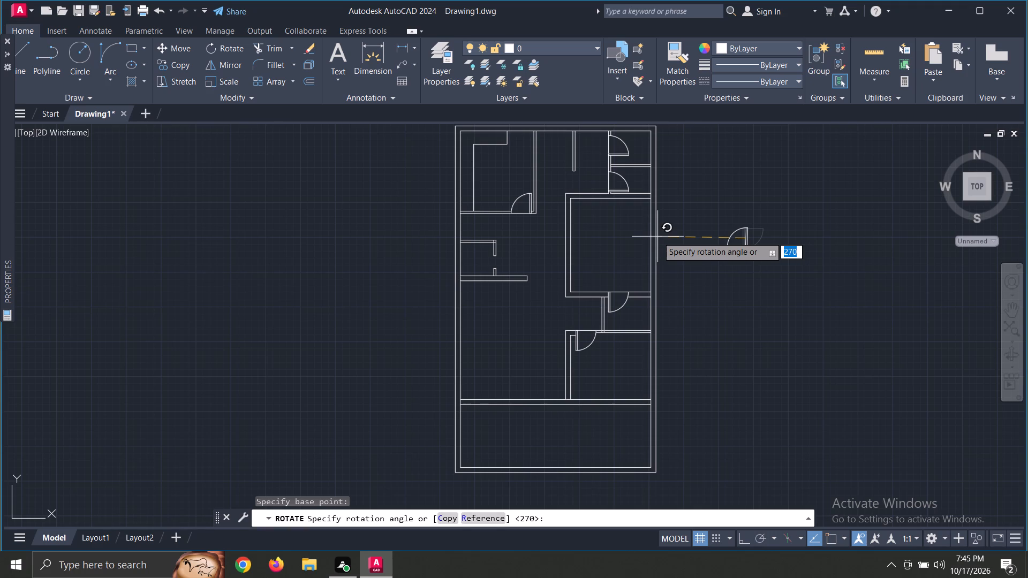
key(F8)
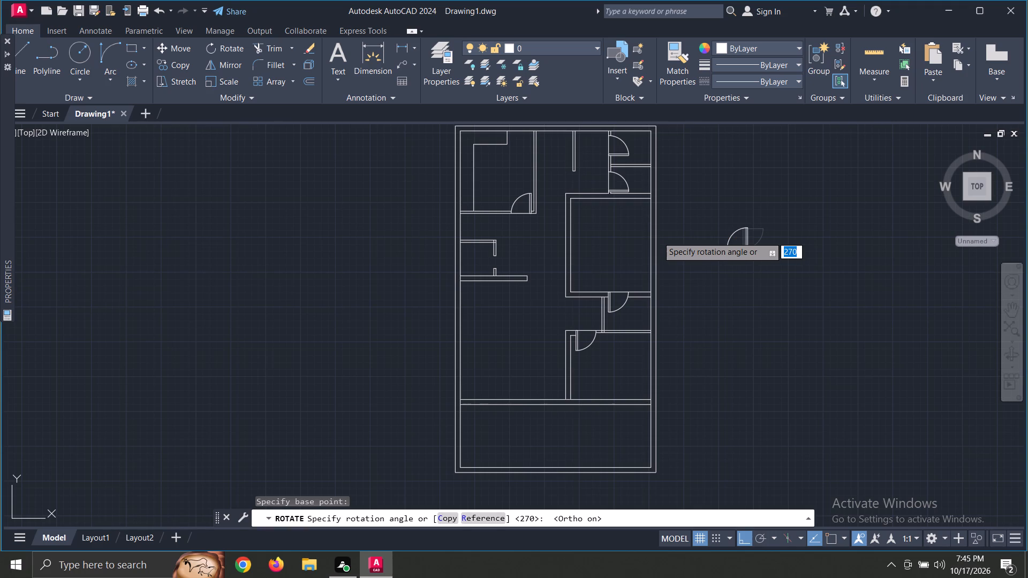
click(686, 264)
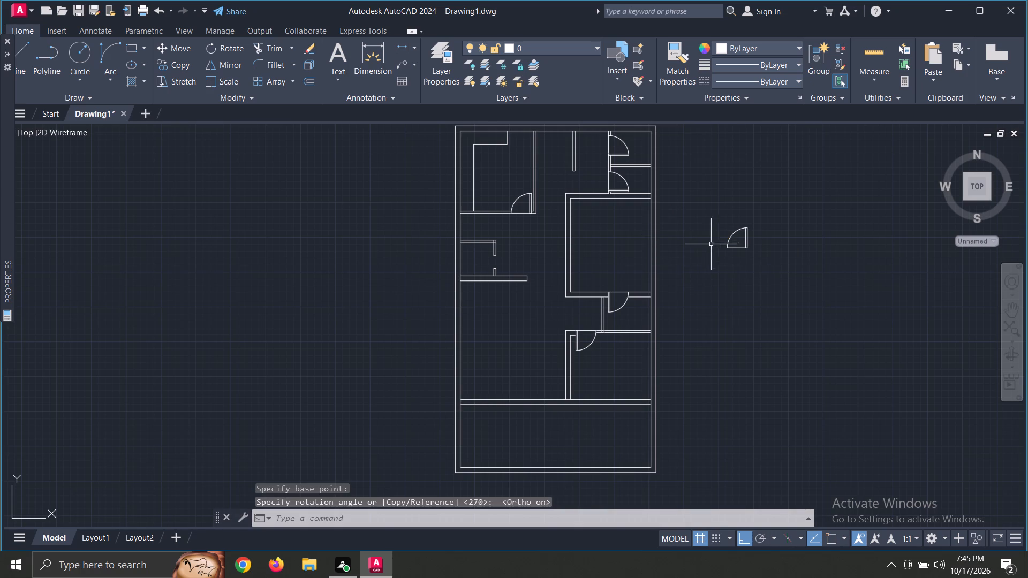
Mirror the spare door about a vertical line between it and the plan, keeping the source door.
click(722, 221)
click(769, 270)
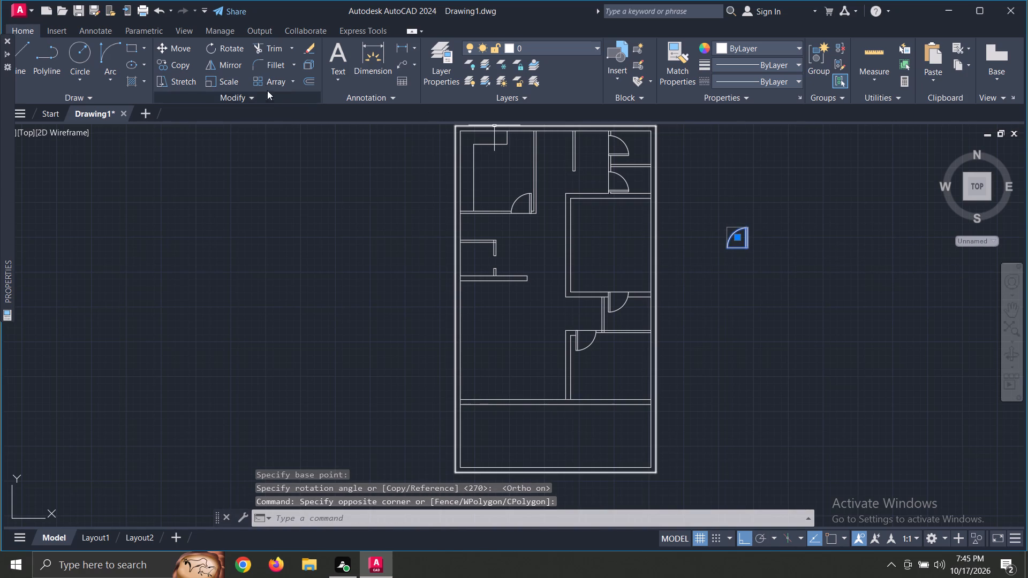
click(236, 68)
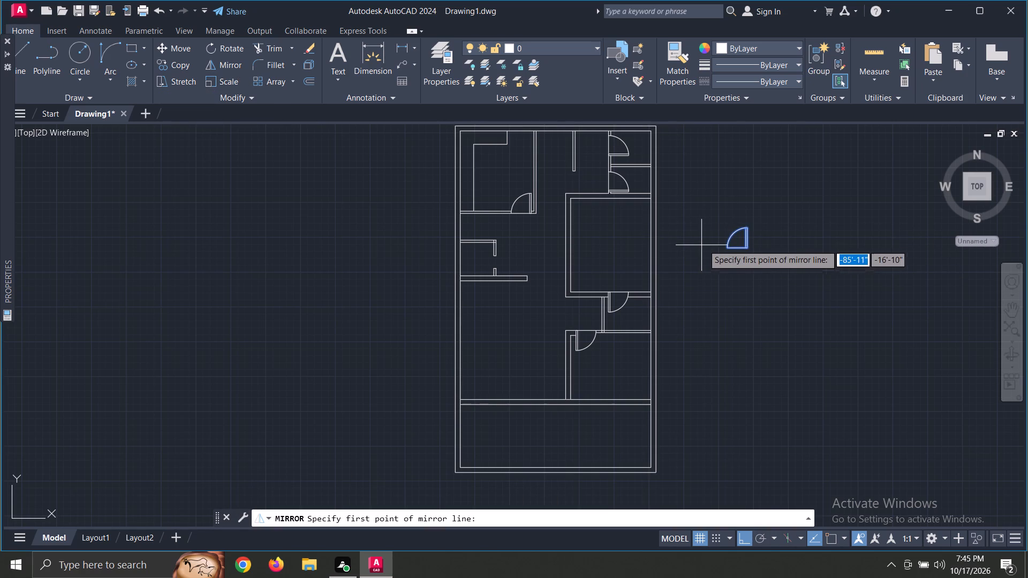
click(706, 242)
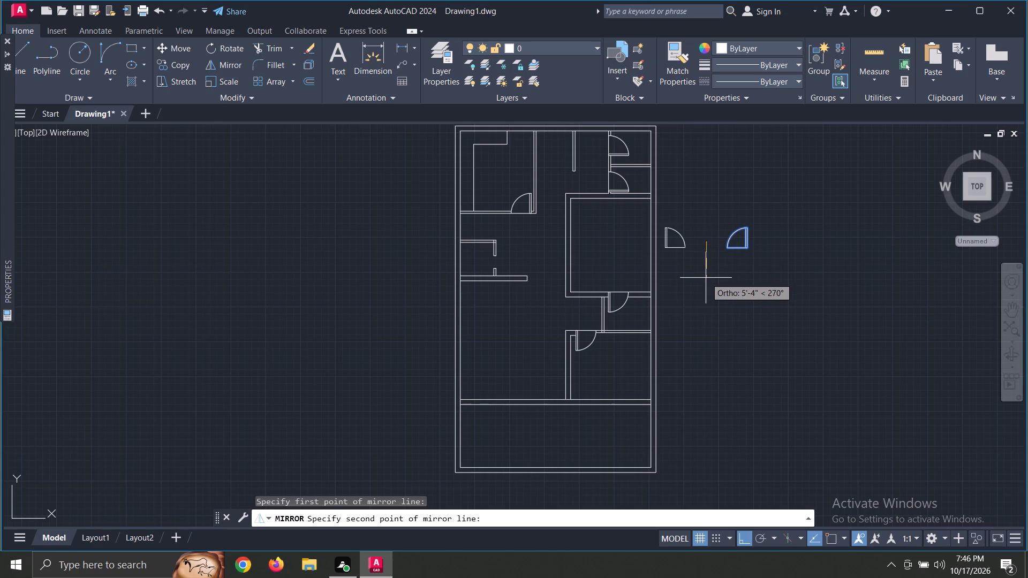
click(706, 278)
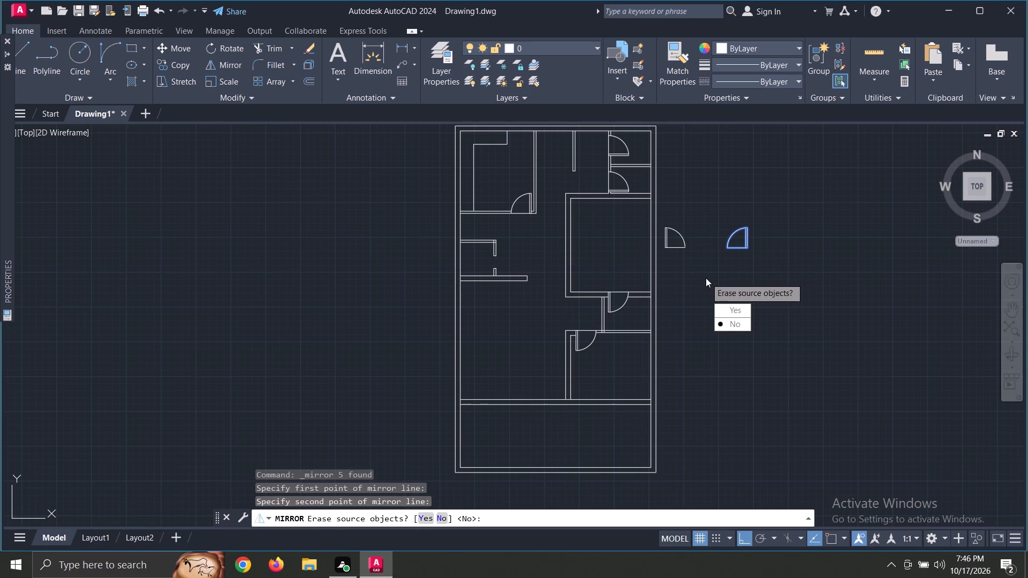
drag(724, 320, 706, 278)
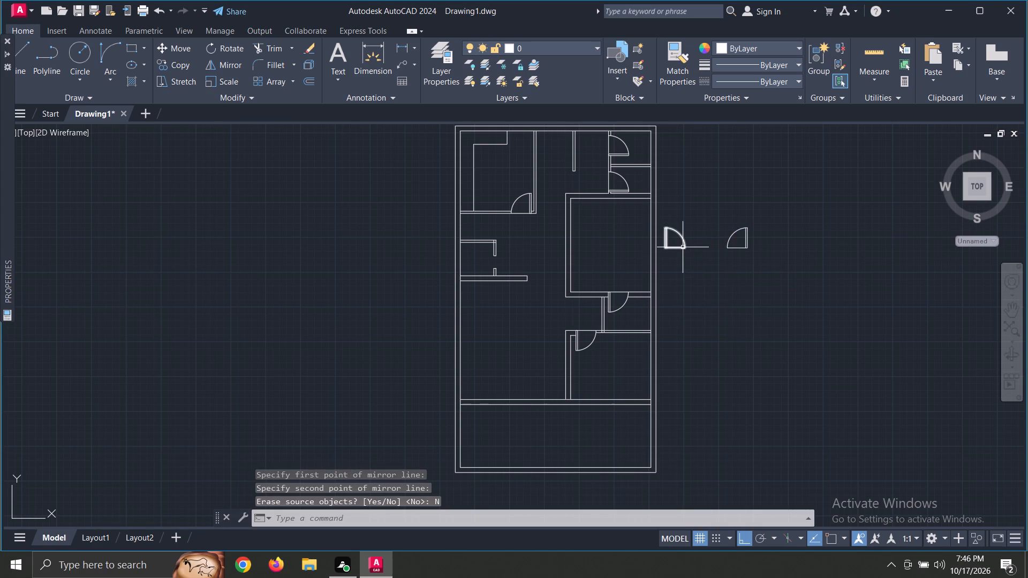
Move the mirrored door about 6'-4" horizontally toward the original so their arcs meet as a double door.
scroll(683, 247, up, 2)
click(682, 247)
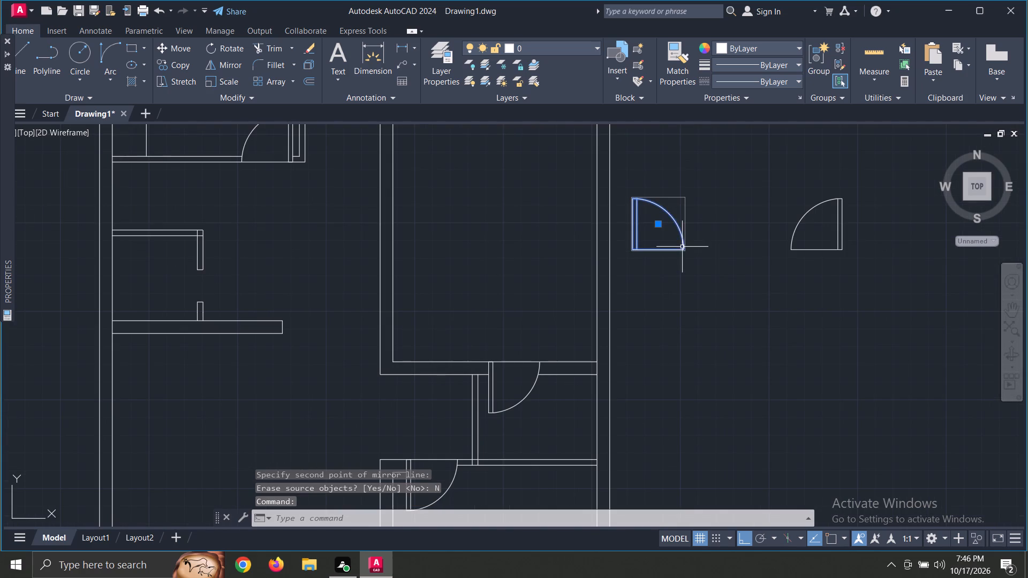
click(659, 225)
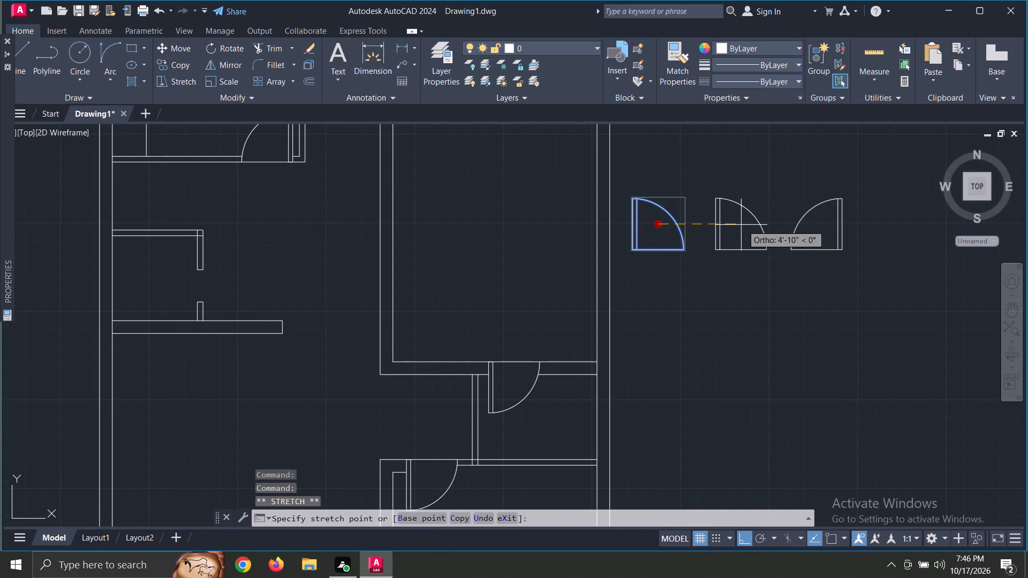
scroll(749, 226, up, 4)
middle_drag(751, 235, 592, 238)
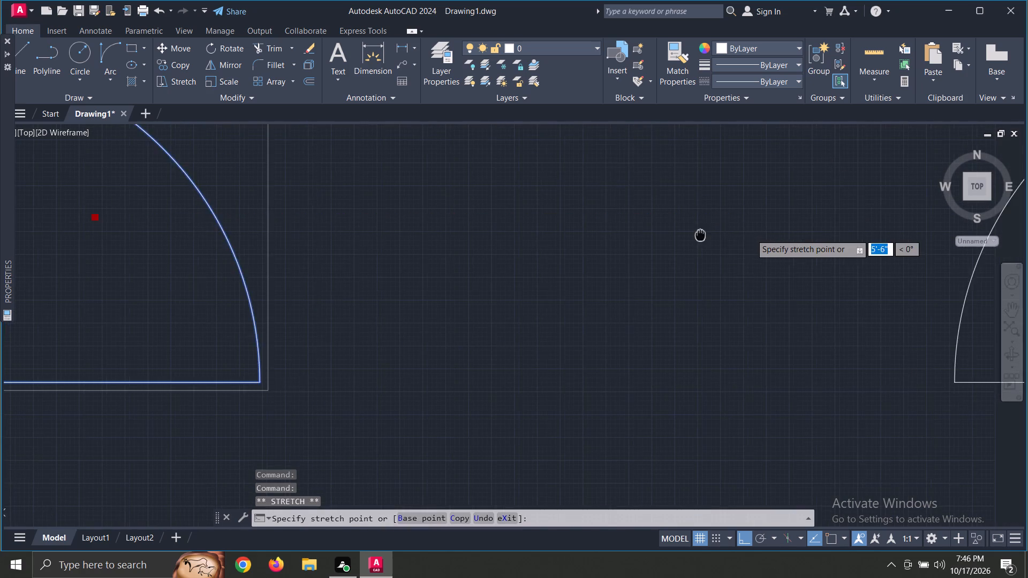
middle_drag(592, 238, 525, 238)
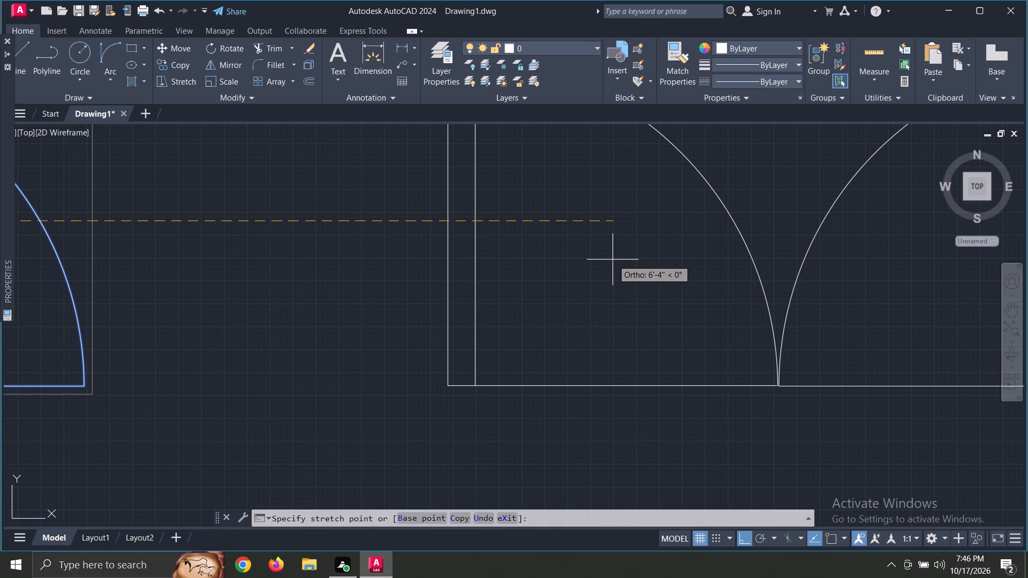
click(613, 260)
scroll(613, 260, up, 3)
scroll(648, 271, down, 5)
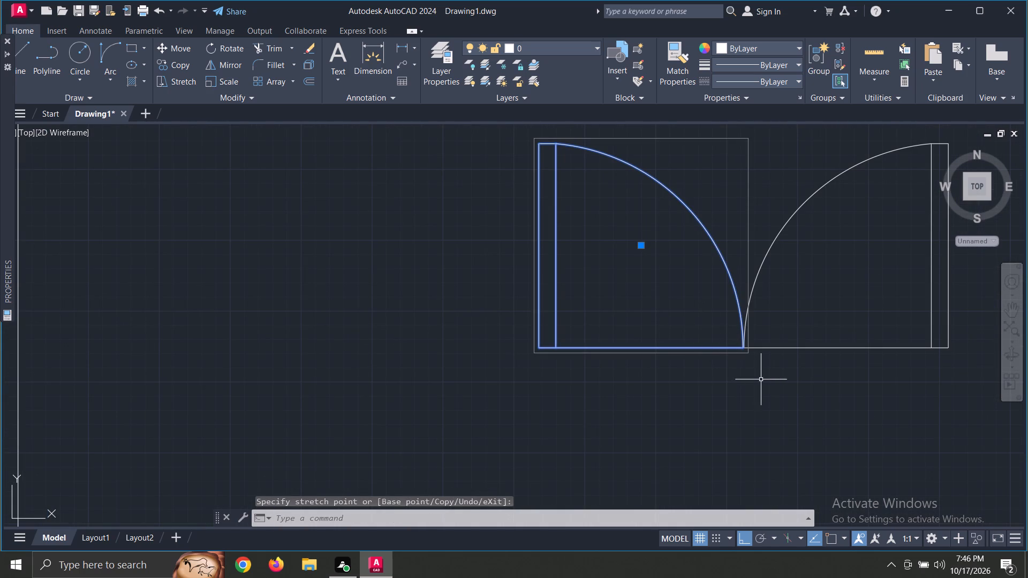
key(Escape)
Group the two facing doors into one double-door object.
scroll(765, 373, down, 3)
middle_drag(778, 396, 732, 387)
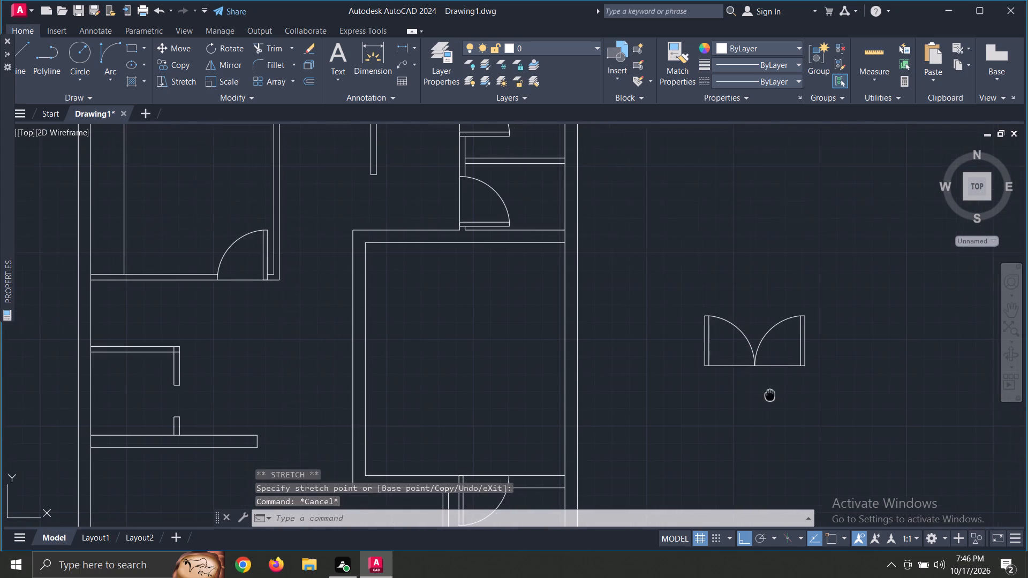
middle_drag(732, 387, 703, 383)
click(622, 271)
click(767, 384)
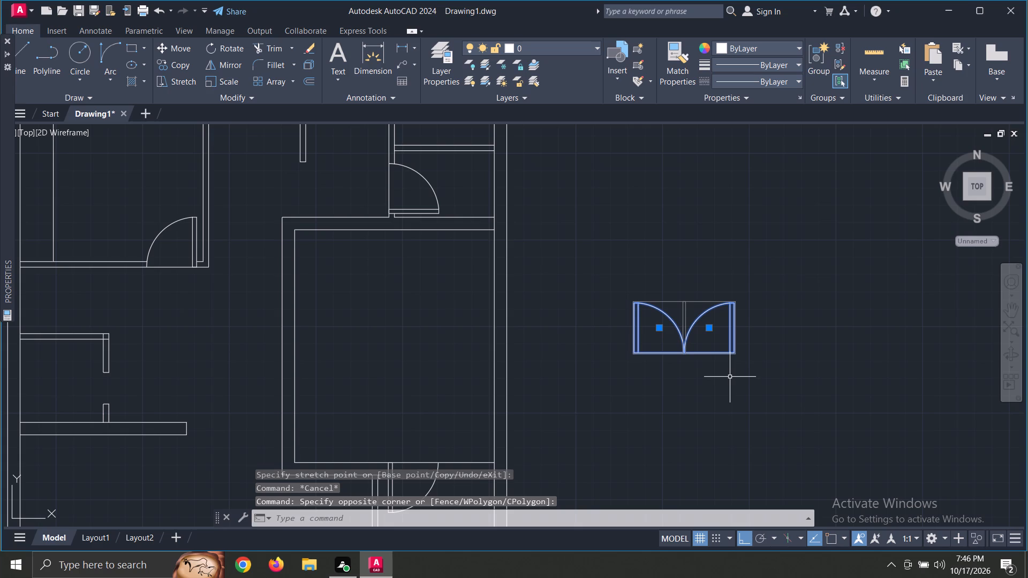
key(g)
key(space)
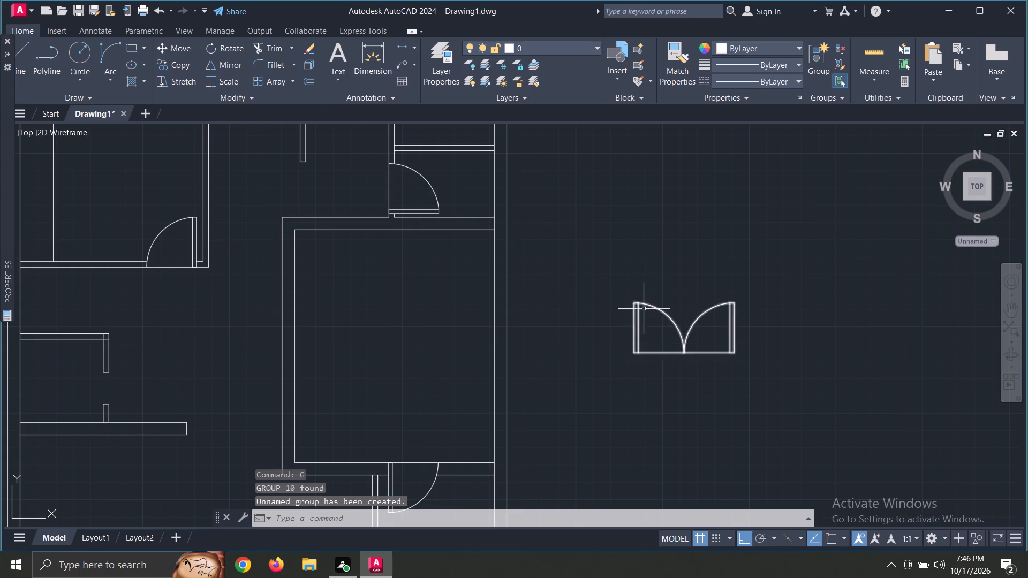
Copy the double door from its centre meeting point onto the lower line of the wall above the bottom room, left of the lower-right room.
click(656, 309)
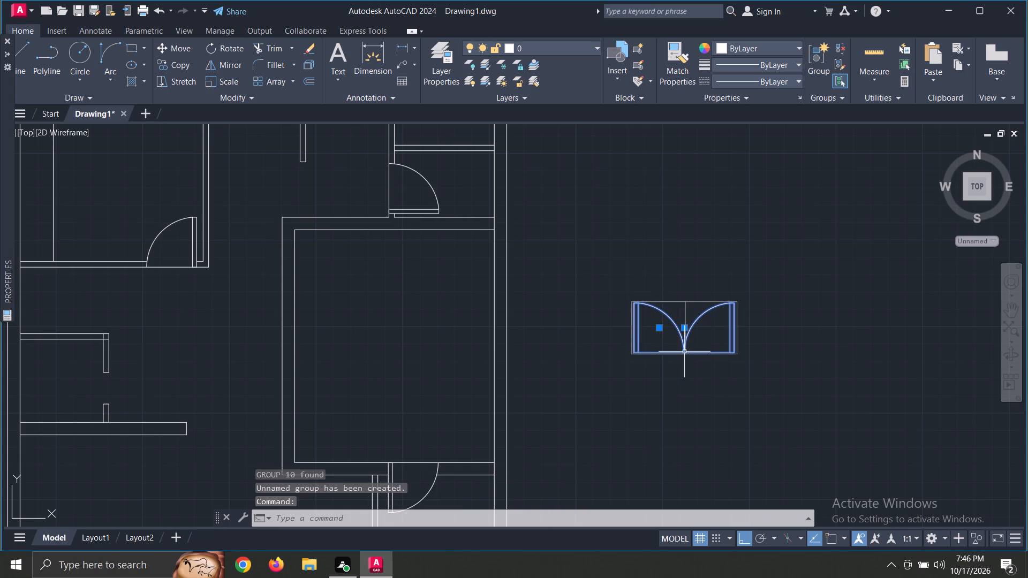
click(684, 352)
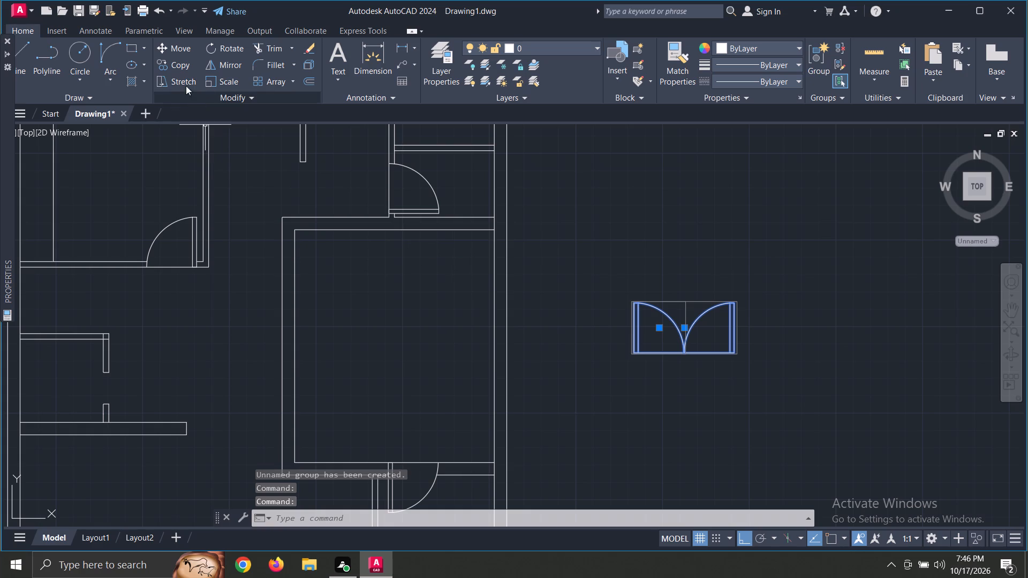
click(179, 68)
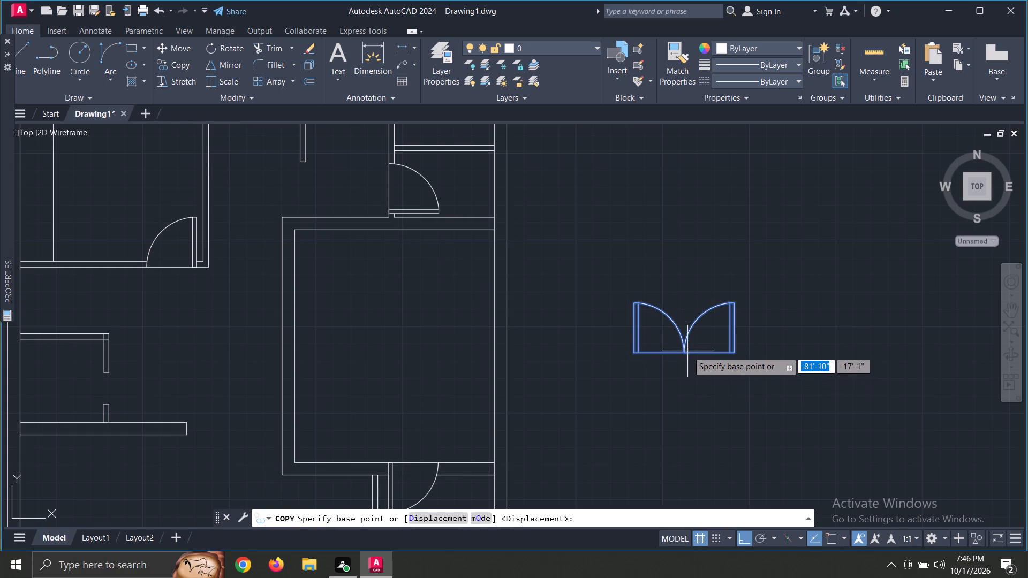
click(684, 352)
scroll(666, 309, down, 5)
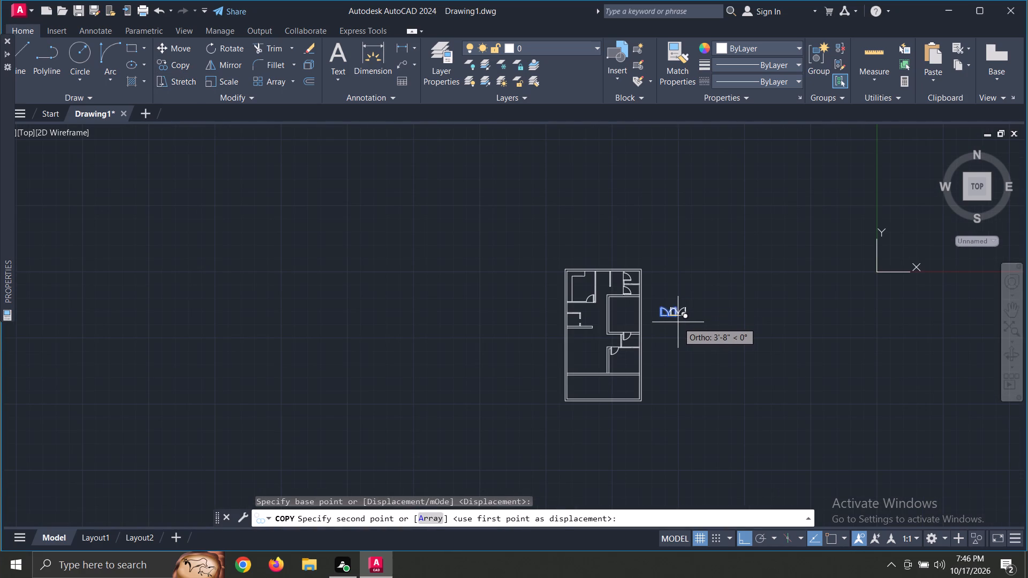
key(F8)
scroll(578, 377, up, 3)
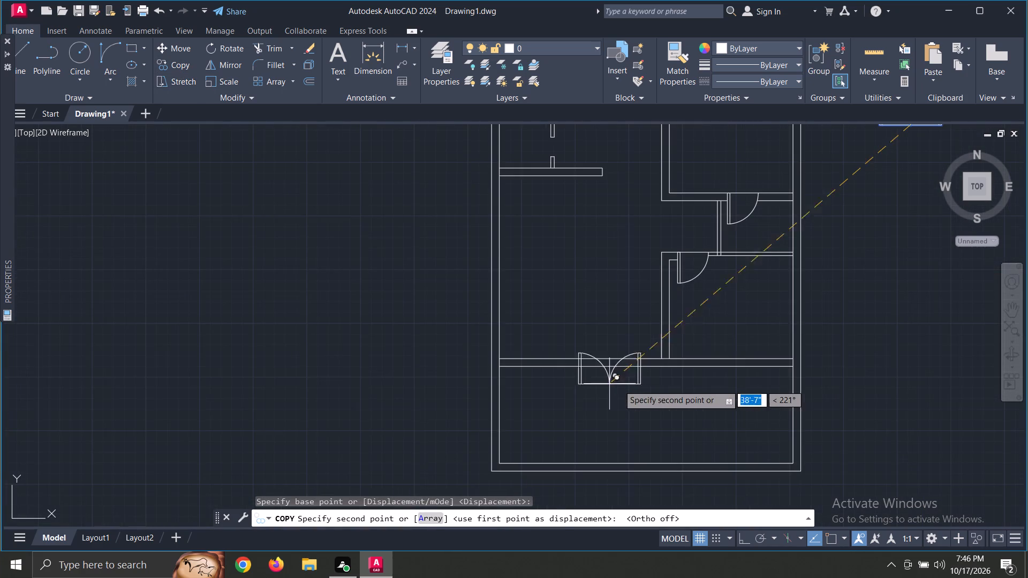
scroll(651, 372, up, 3)
scroll(587, 348, up, 2)
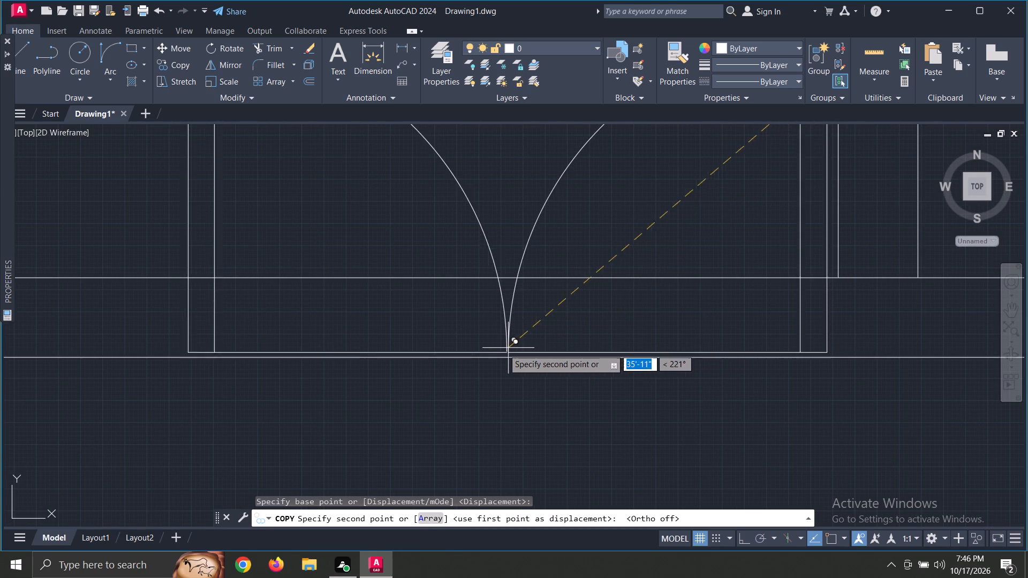
scroll(464, 354, up, 1)
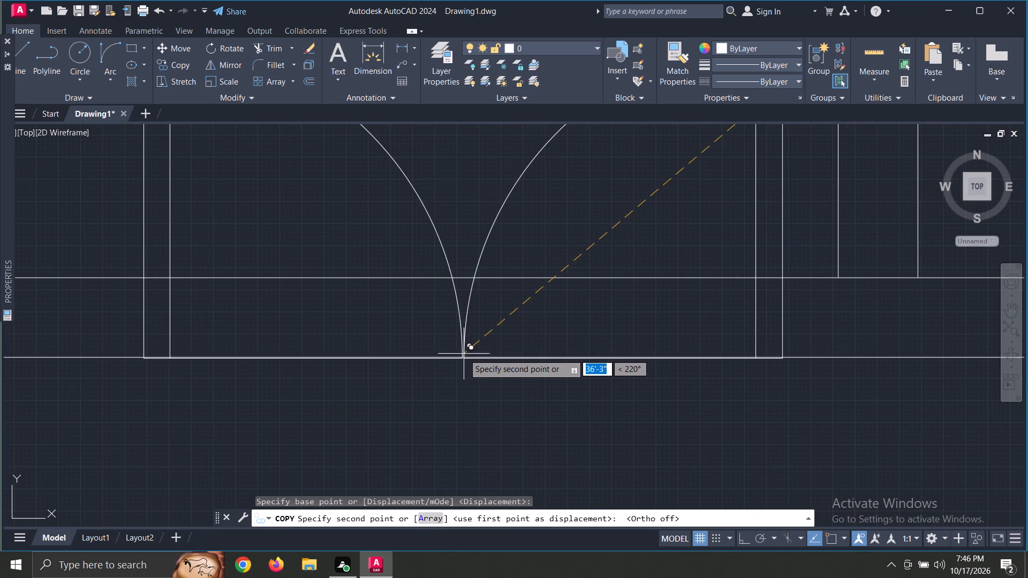
scroll(464, 354, up, 2)
scroll(464, 354, down, 3)
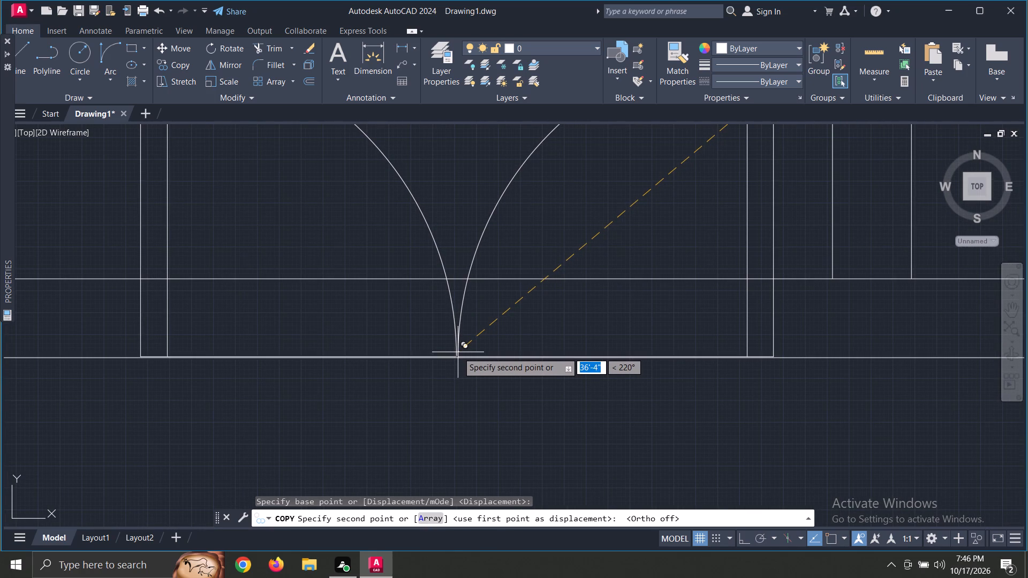
scroll(458, 353, up, 3)
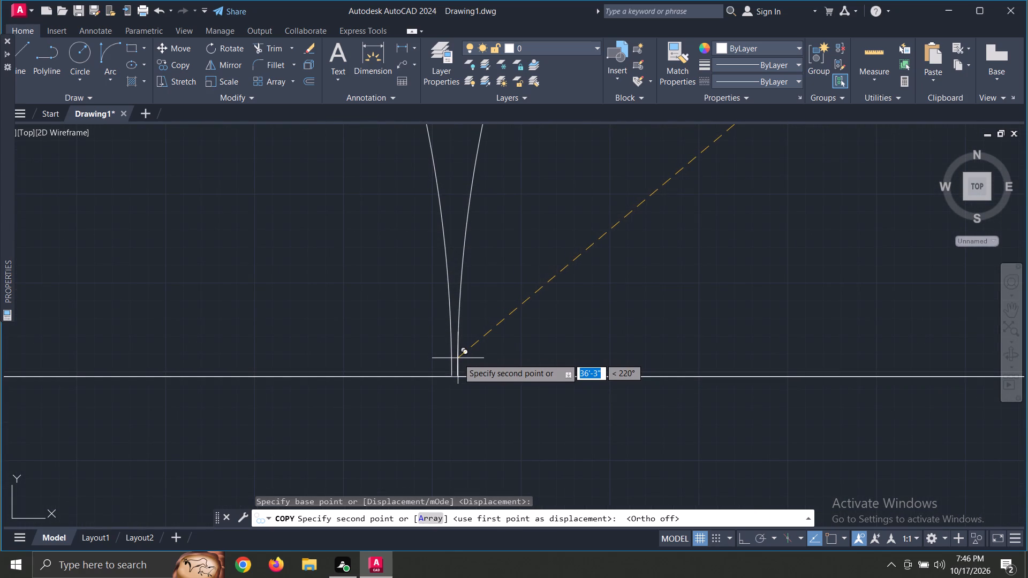
click(458, 358)
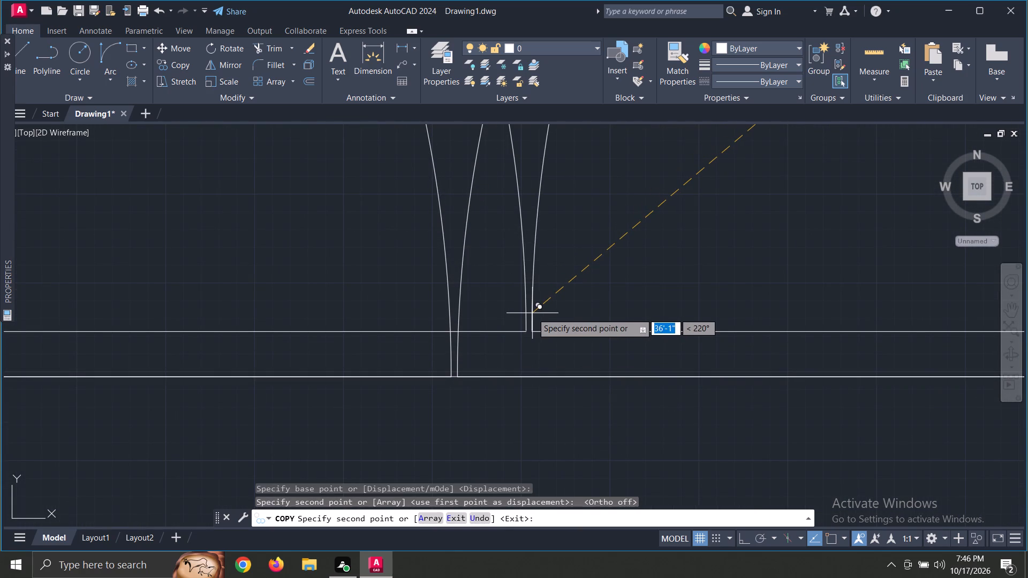
Place another copy of the double door in the empty space outside the plan's upper-right corner and finish copying.
scroll(542, 312, down, 6)
middle_drag(576, 294, 366, 577)
scroll(360, 311, down, 6)
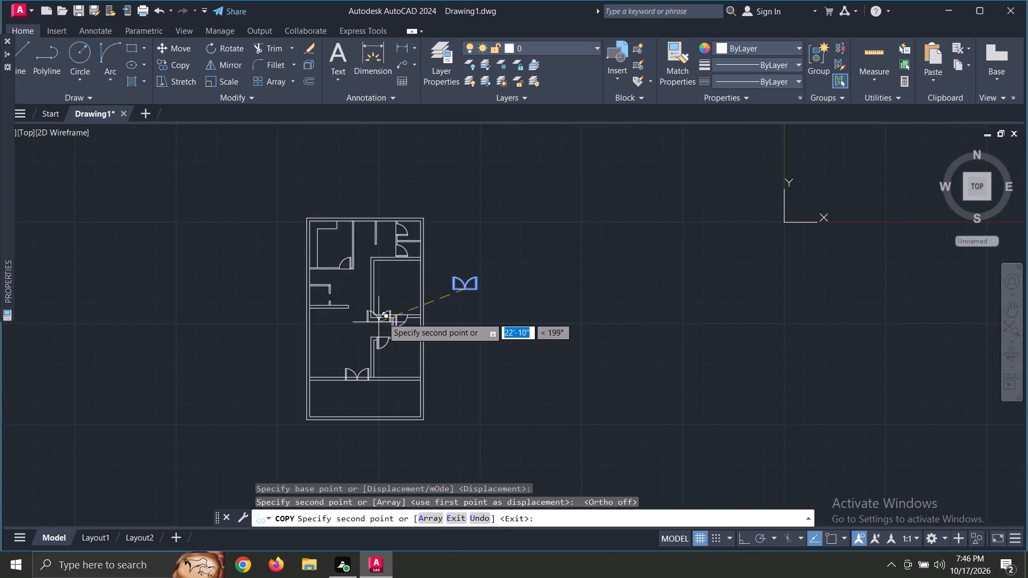
scroll(386, 313, down, 2)
scroll(376, 282, up, 7)
middle_drag(414, 398, 471, 260)
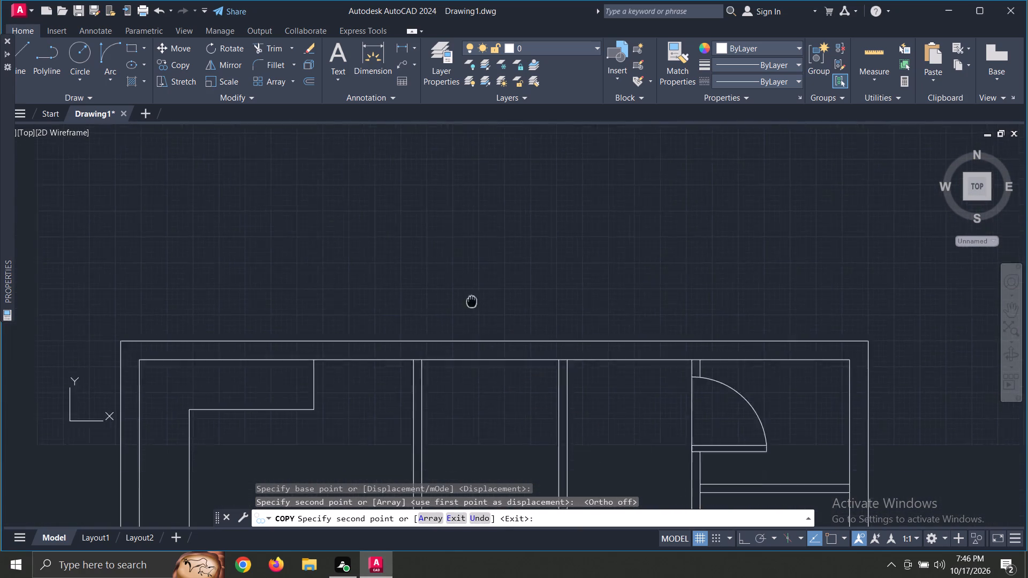
middle_drag(471, 260, 459, 168)
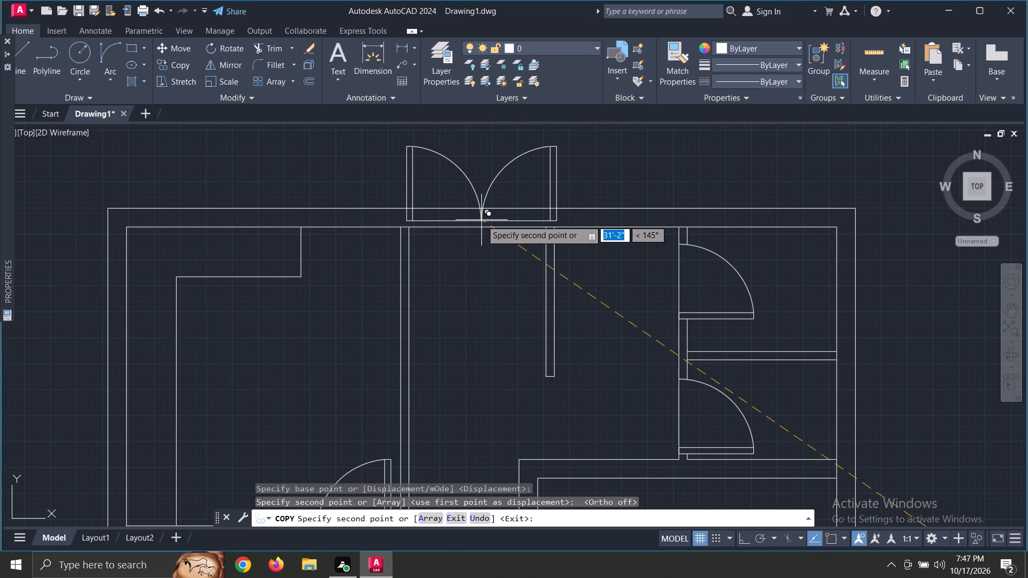
scroll(495, 214, up, 3)
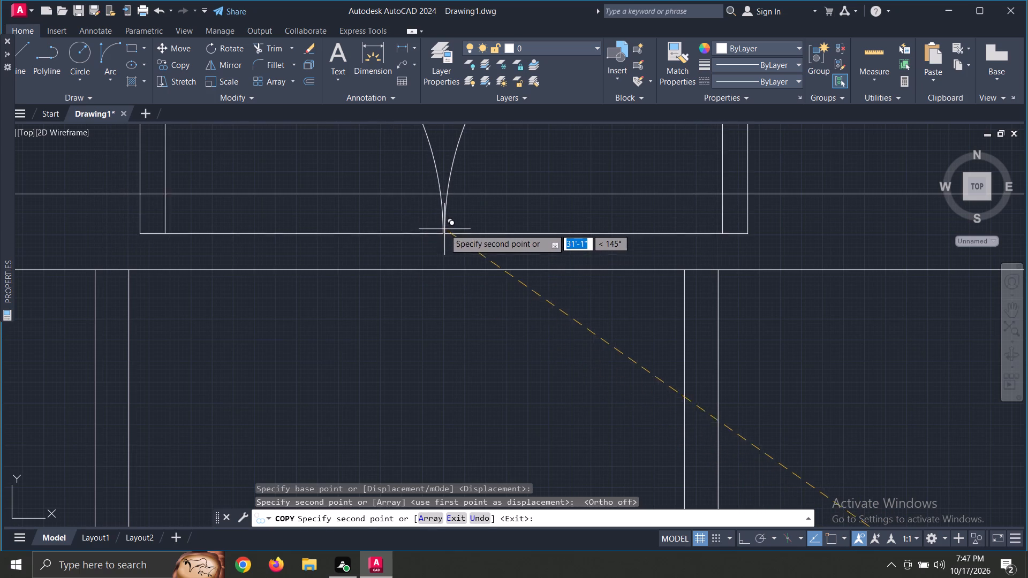
scroll(453, 237, down, 7)
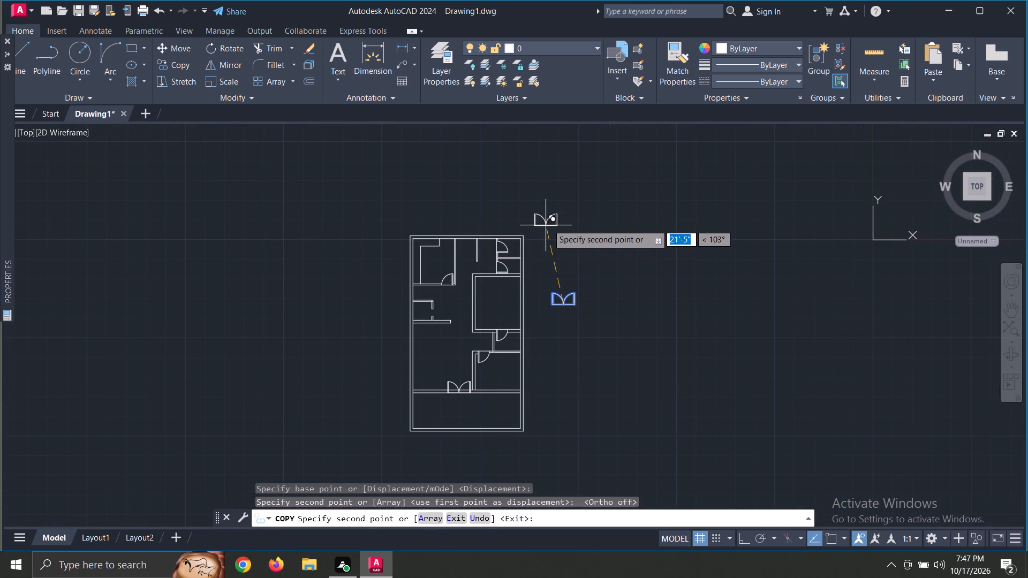
click(549, 224)
key(Escape)
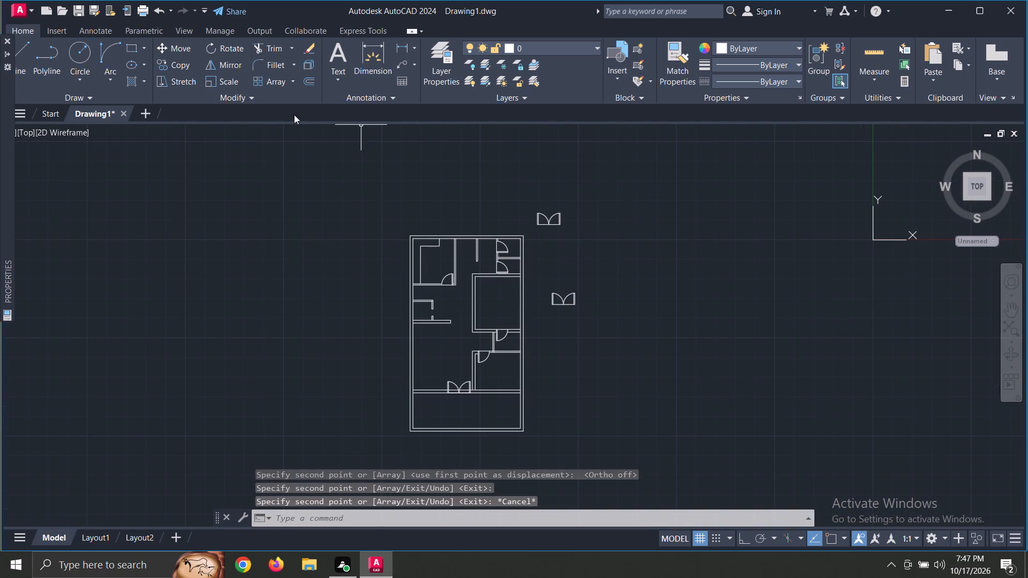
Scale the new double-door copy down slightly freehand, using its lower-right corner as the base point.
click(234, 84)
key(Escape)
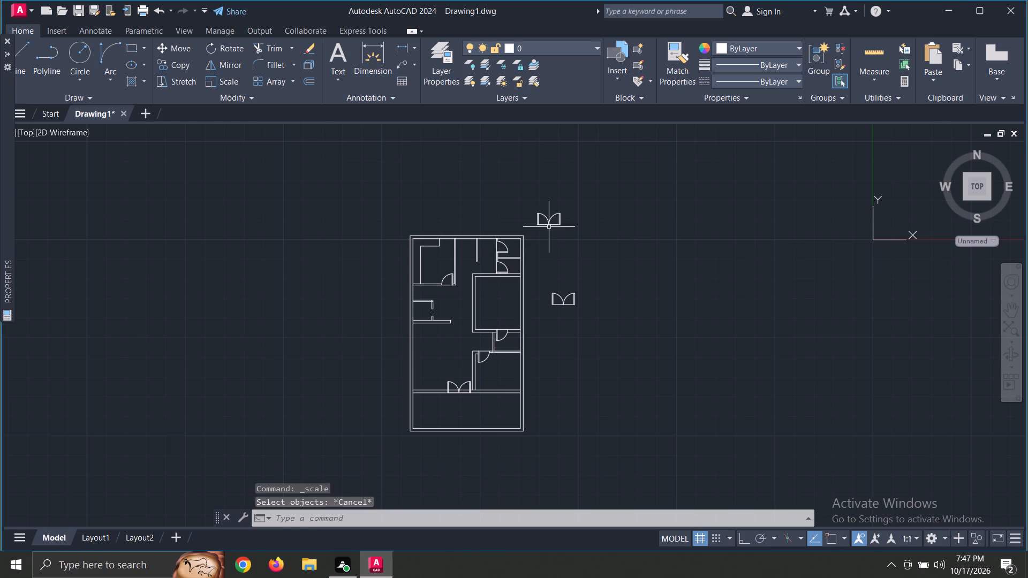
click(549, 227)
click(549, 222)
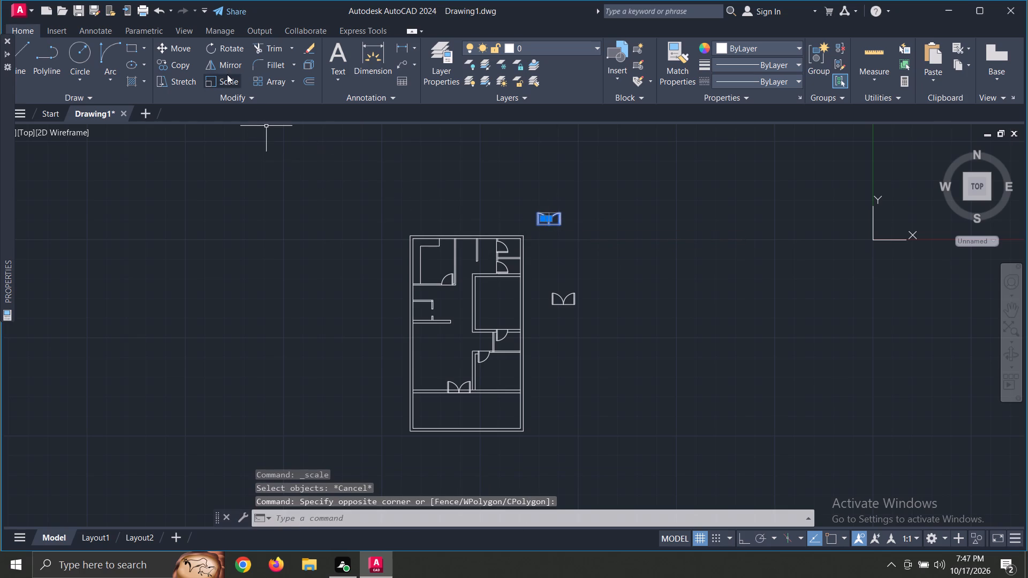
click(213, 83)
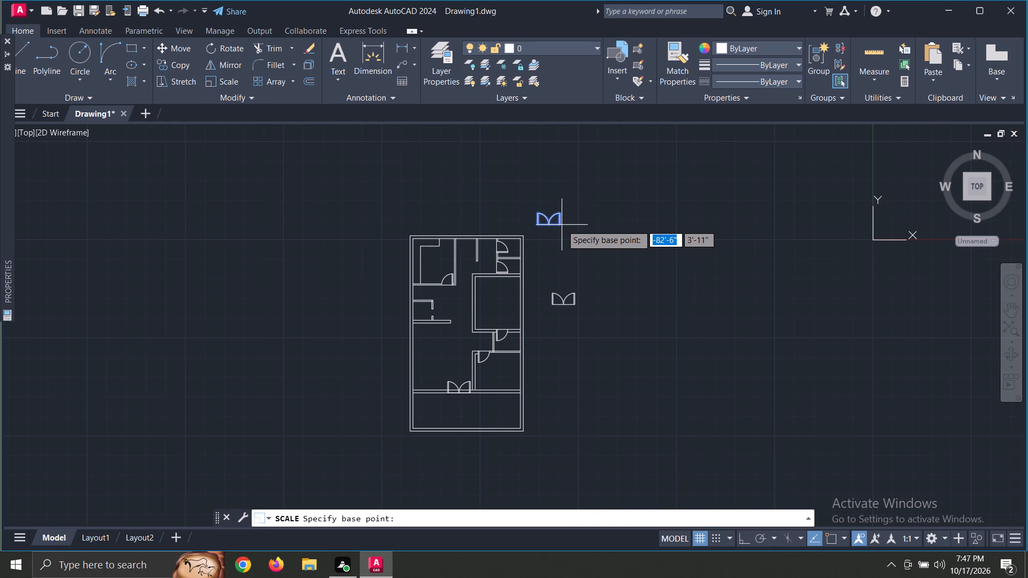
click(562, 225)
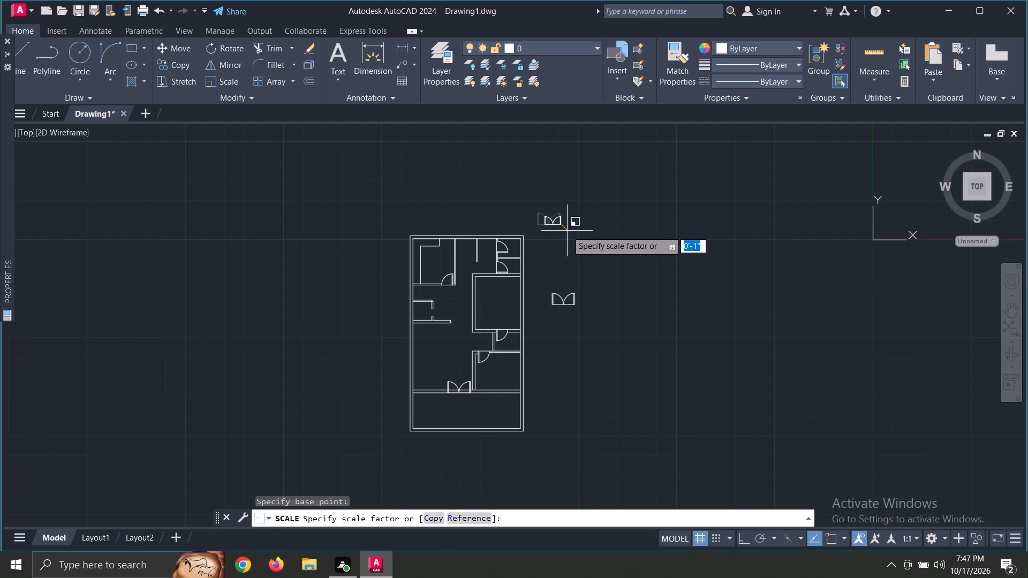
click(567, 232)
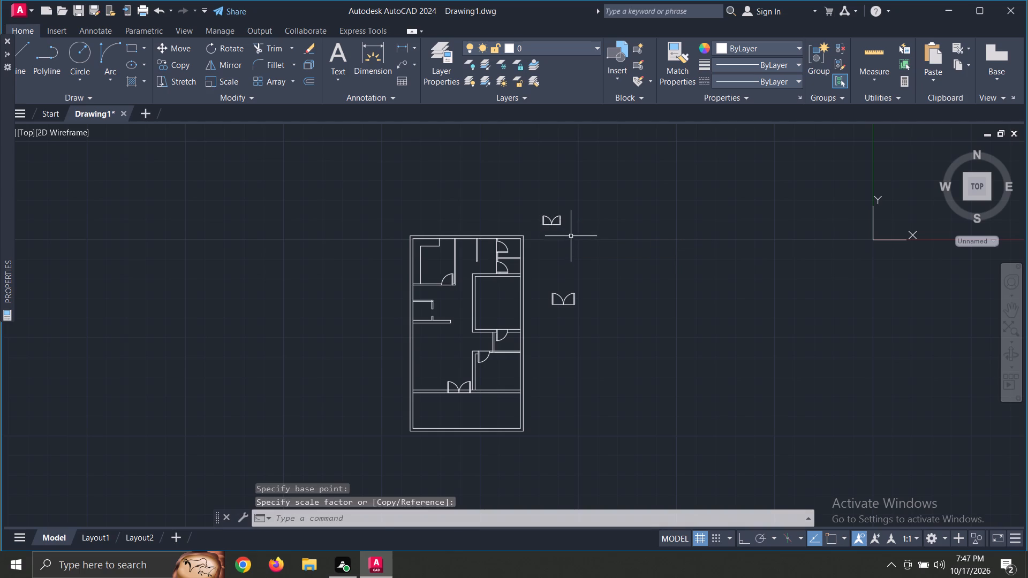
Move the reduced double door by its centre meeting point onto the top wall's inner line, between the two vertical partitions.
scroll(562, 230, up, 3)
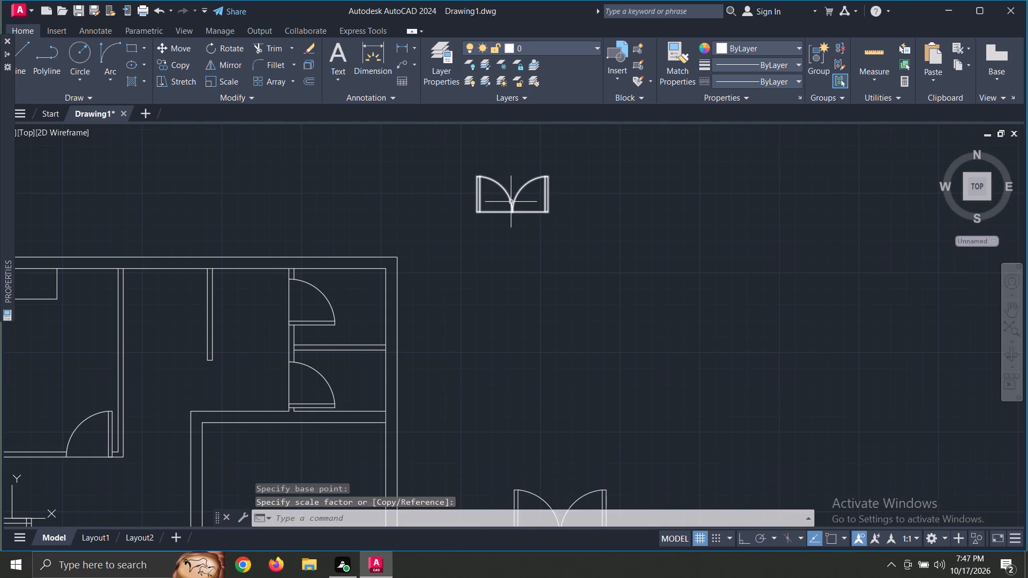
click(511, 202)
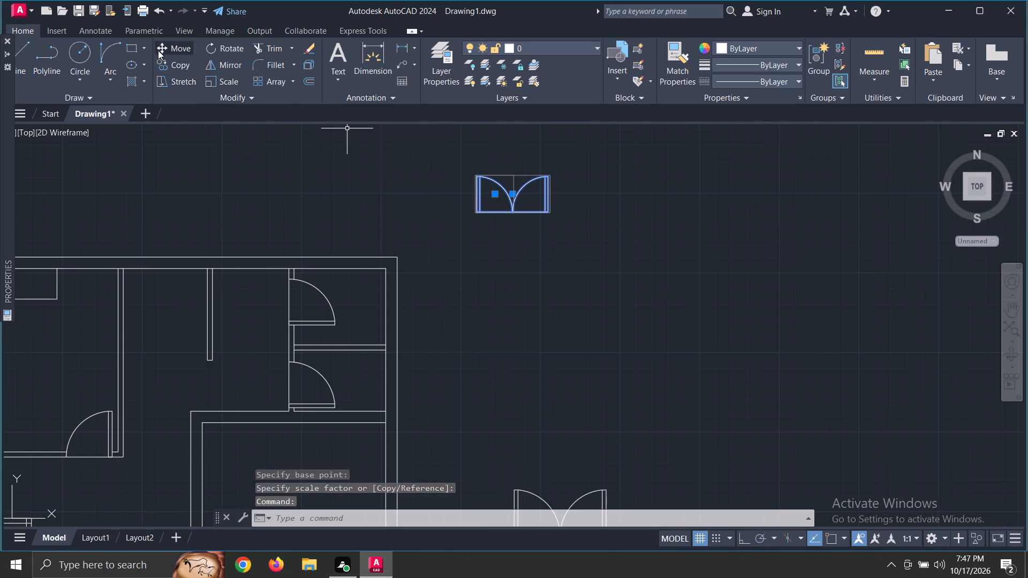
click(157, 50)
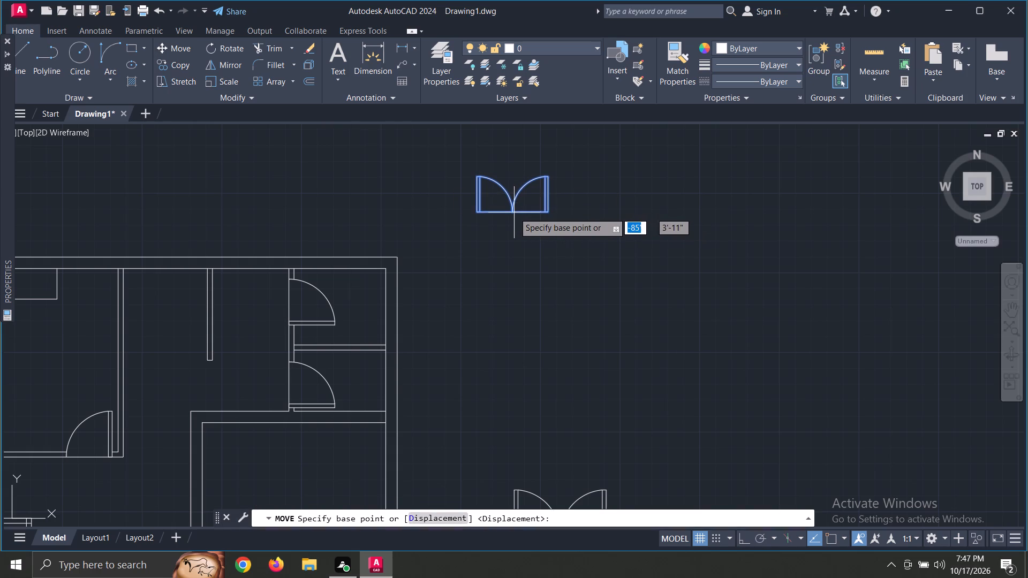
click(514, 212)
scroll(169, 284, up, 3)
middle_drag(159, 273, 172, 277)
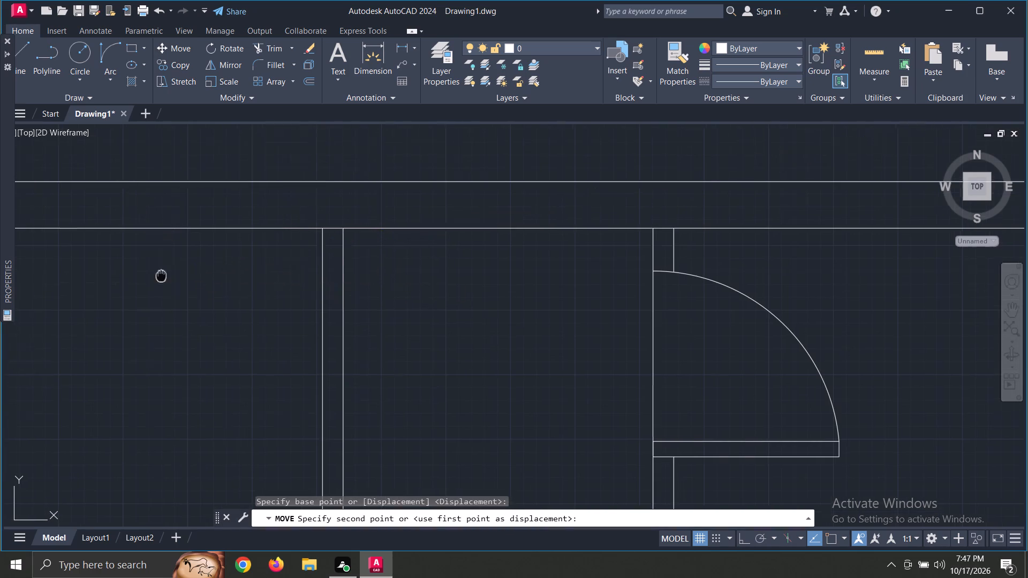
middle_drag(172, 277, 384, 293)
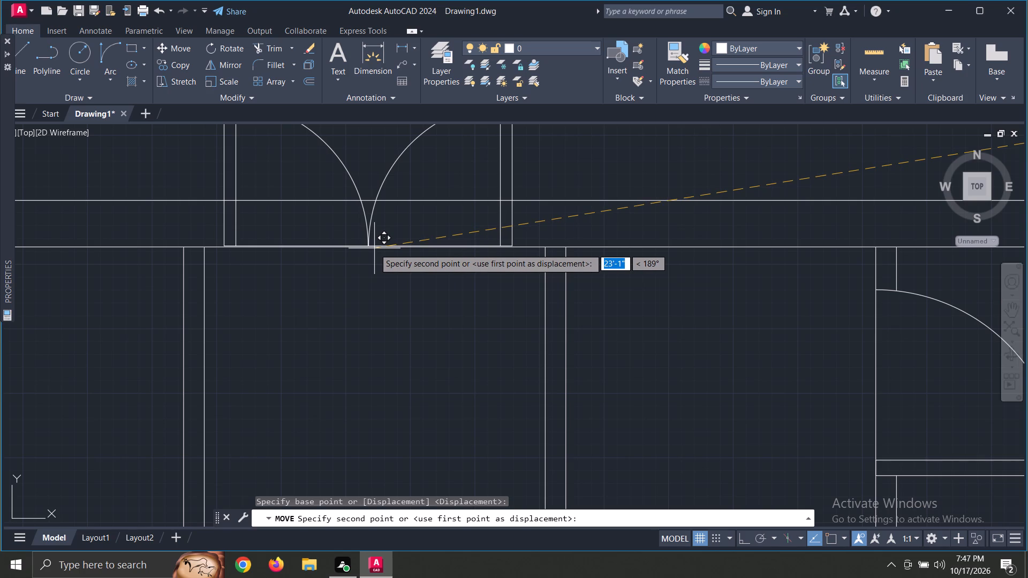
scroll(374, 248, up, 3)
click(376, 253)
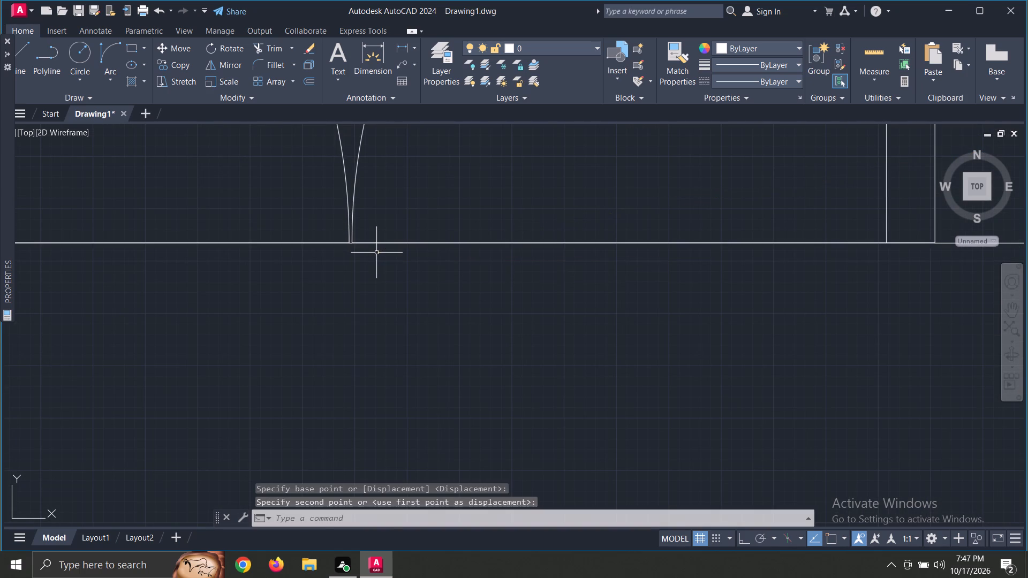
scroll(407, 244, down, 4)
key(Escape)
Trim the top wall's lines across the double-door opening, including the outer line's short pieces inside both door leaves.
scroll(437, 313, down, 5)
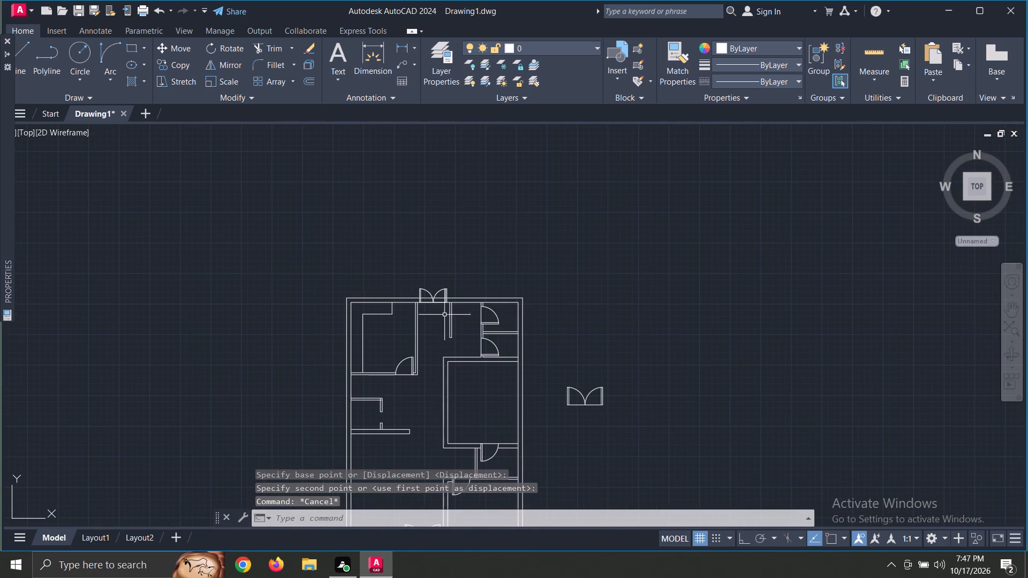
scroll(451, 277, up, 3)
text(tr)
key(space)
key(space)
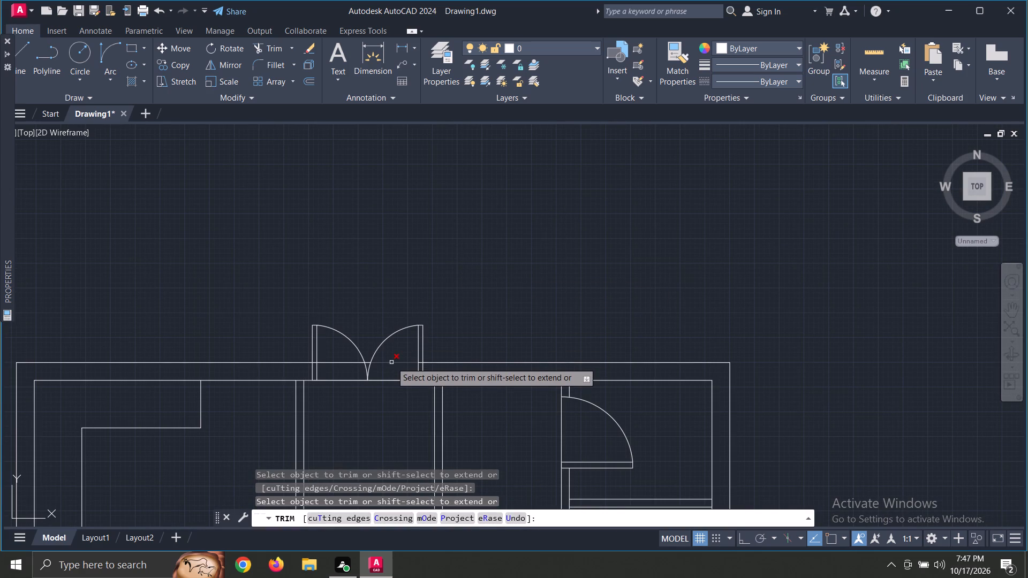
click(391, 362)
scroll(369, 361, up, 3)
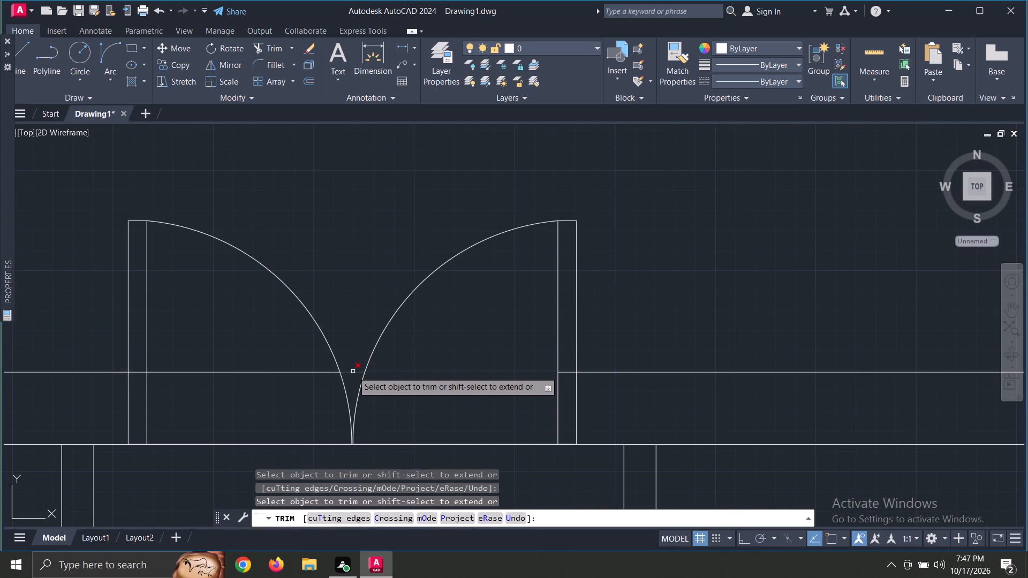
click(353, 371)
click(309, 370)
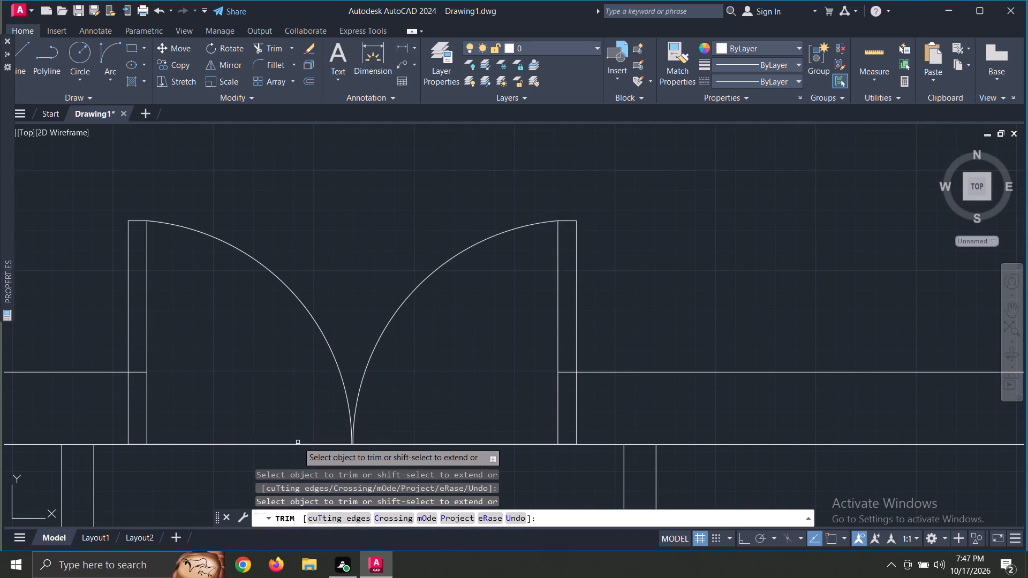
click(298, 444)
click(385, 443)
scroll(431, 372, down, 3)
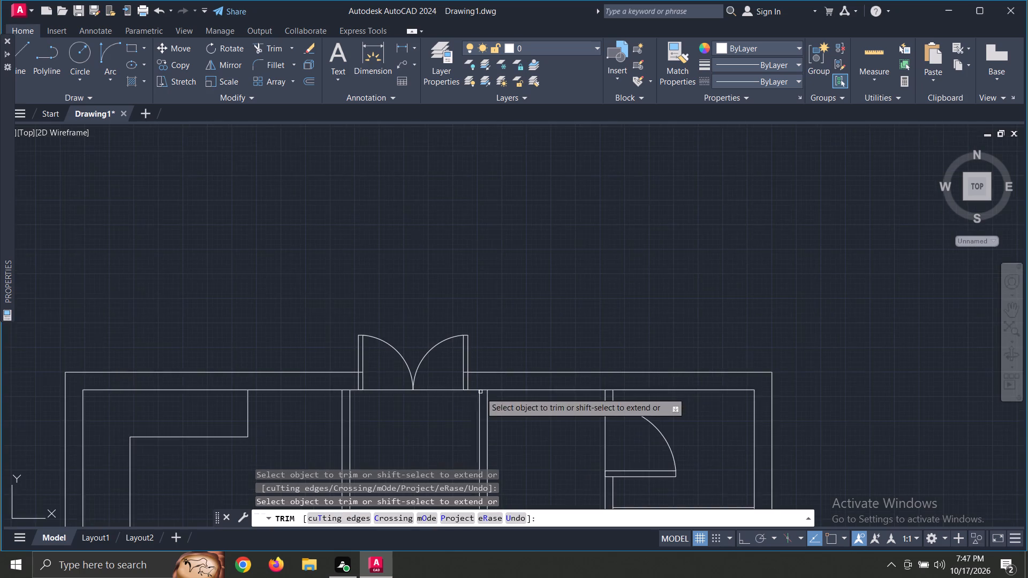
scroll(699, 346, down, 4)
scroll(656, 354, up, 7)
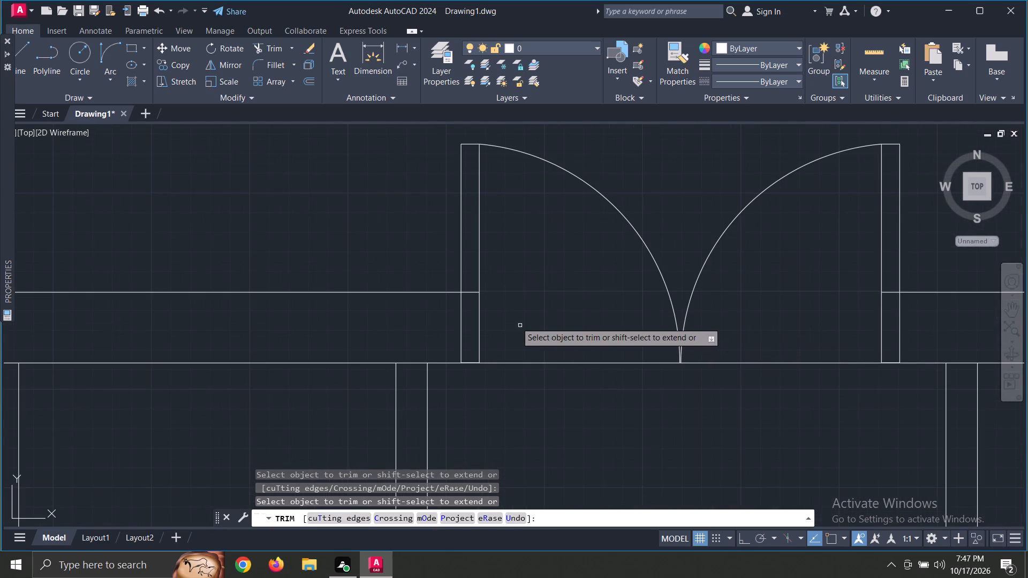
click(470, 292)
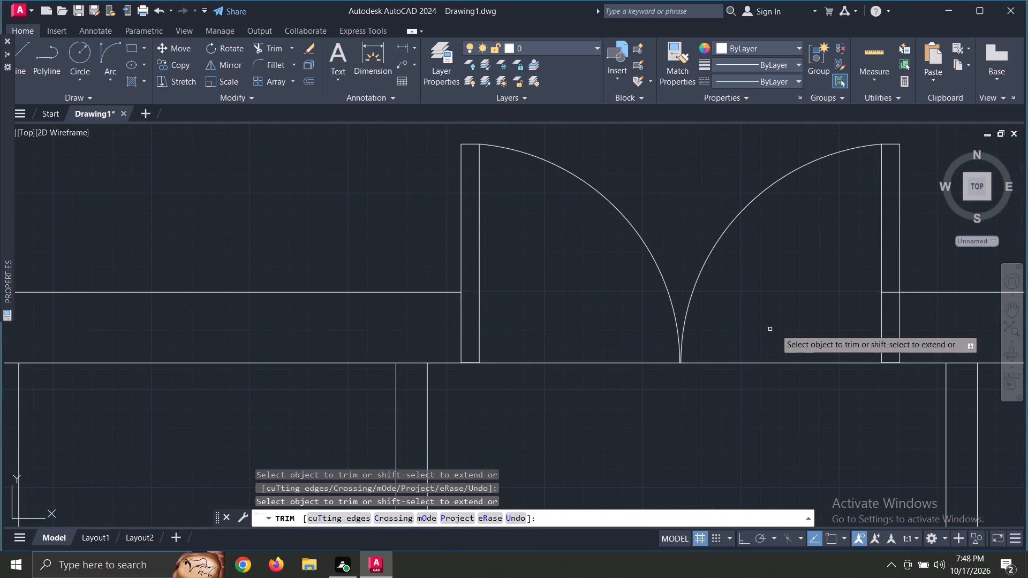
click(895, 292)
Trim the lines of the wall above the bottom room across its double-door opening, including the short pieces inside both door leaves.
scroll(777, 285, down, 4)
middle_drag(722, 384, 674, 146)
scroll(691, 218, down, 6)
scroll(704, 331, down, 3)
scroll(697, 325, up, 8)
middle_drag(696, 451, 629, 130)
scroll(633, 202, up, 3)
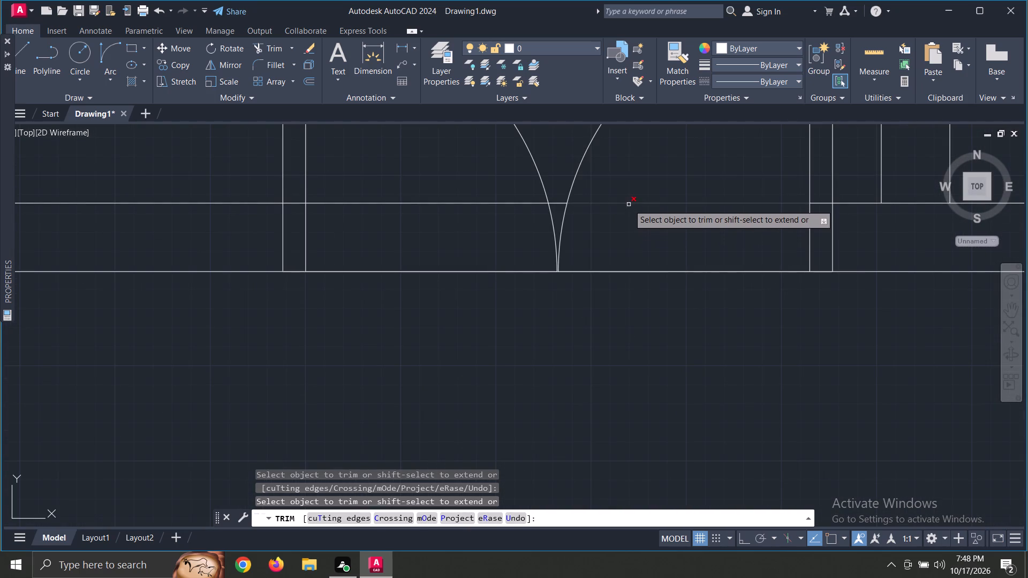
click(629, 203)
click(556, 203)
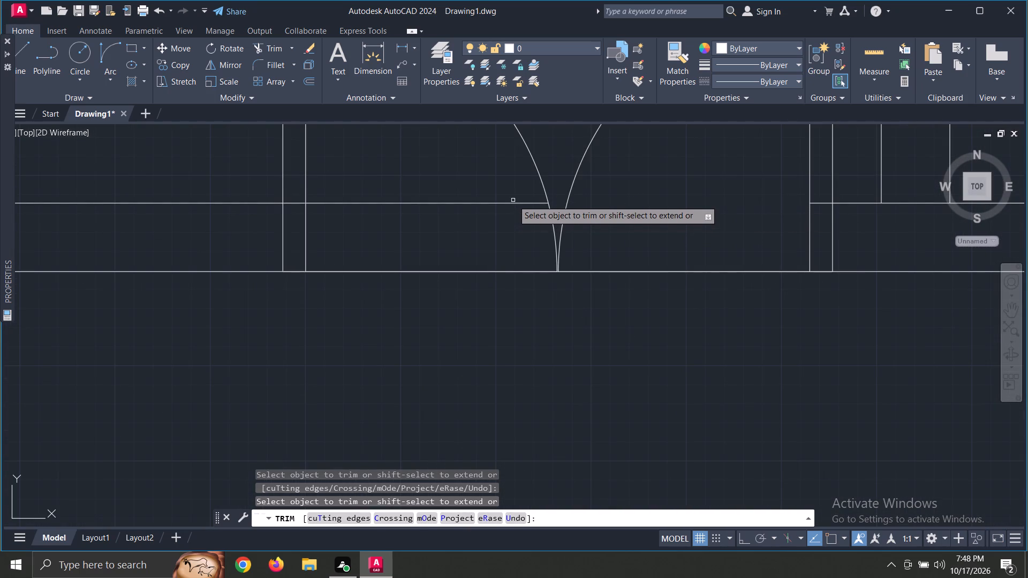
click(514, 205)
click(515, 191)
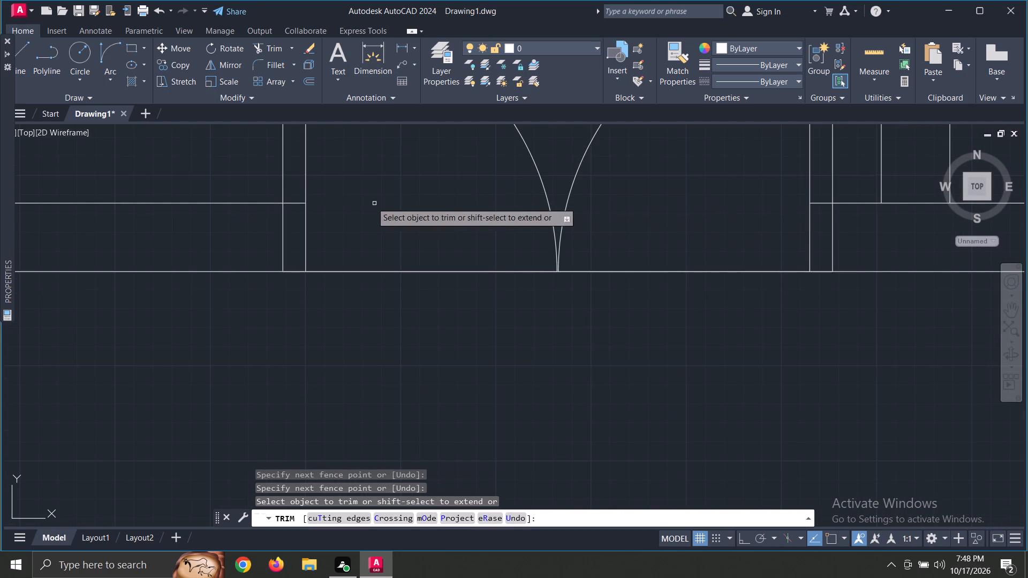
click(293, 204)
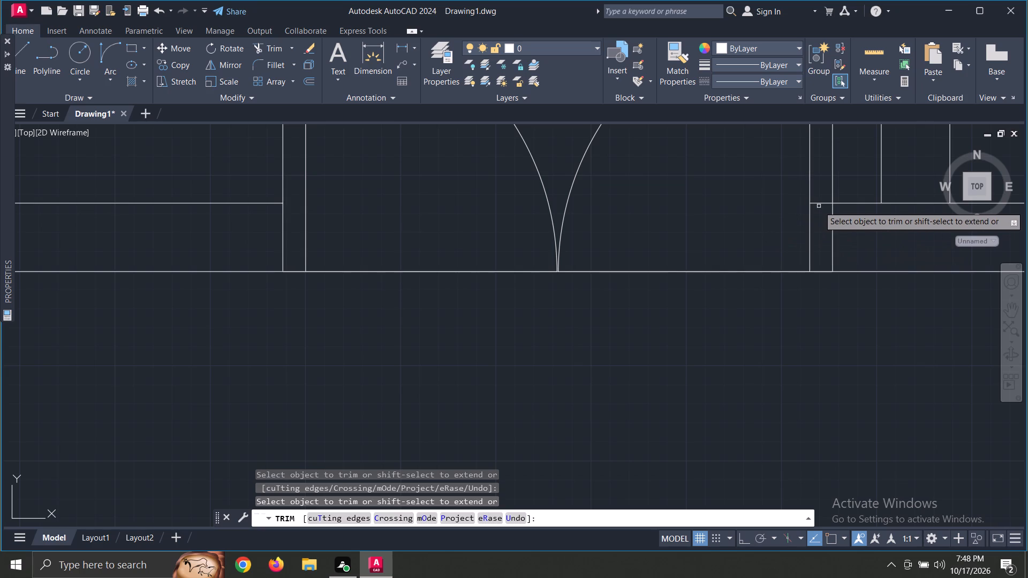
click(819, 206)
click(821, 194)
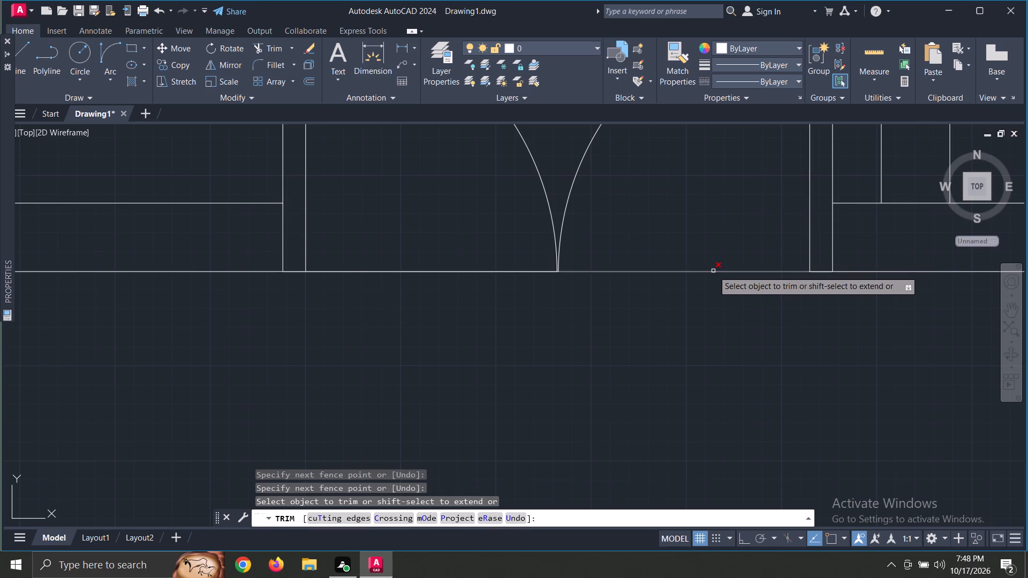
click(713, 271)
click(494, 271)
scroll(659, 297, down, 3)
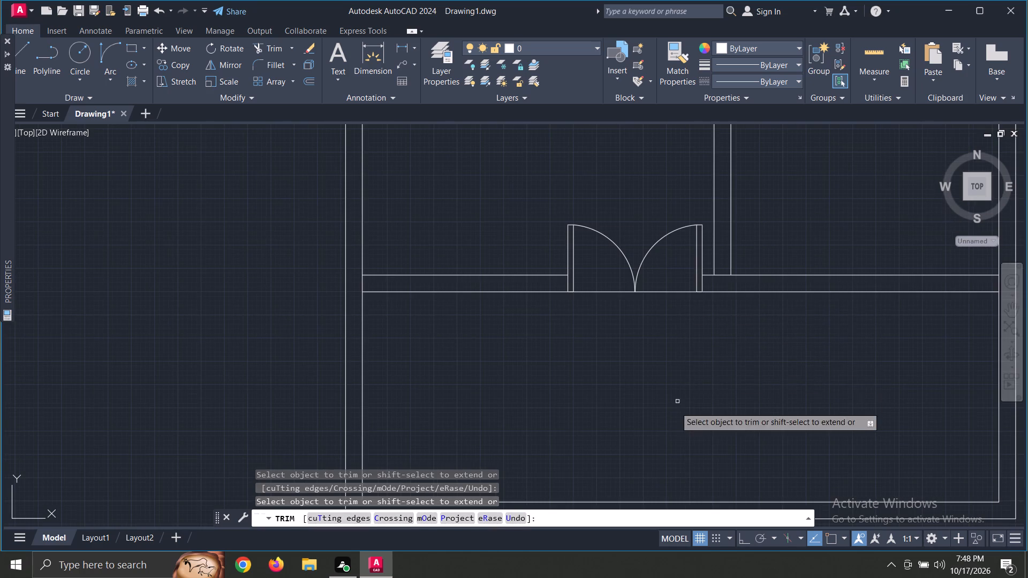
middle_drag(674, 410, 620, 258)
key(Escape)
Extend the lower line of the wall above the bottom room to the outer line of the plan's left wall.
scroll(700, 283, down, 4)
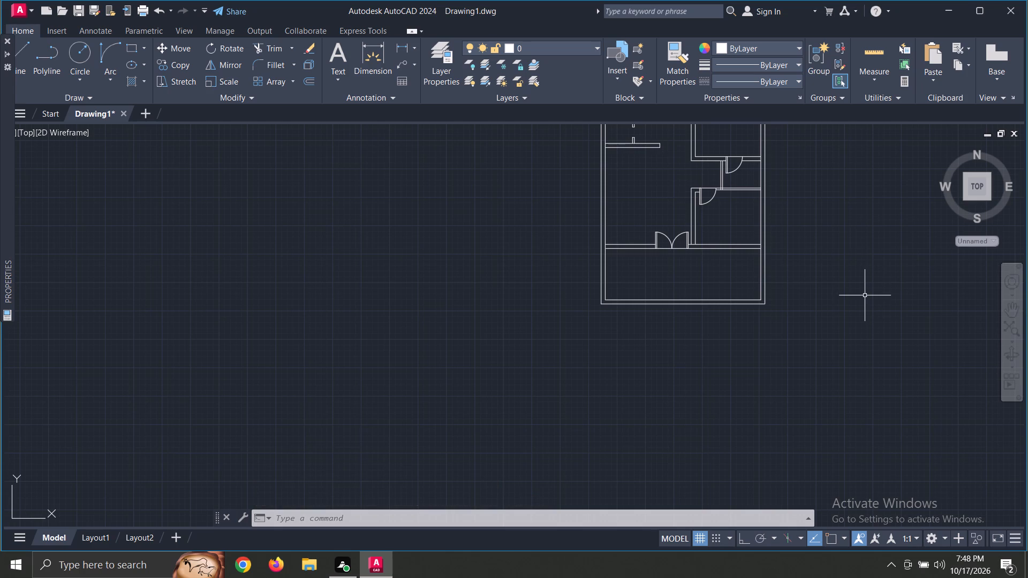
scroll(618, 280, up, 2)
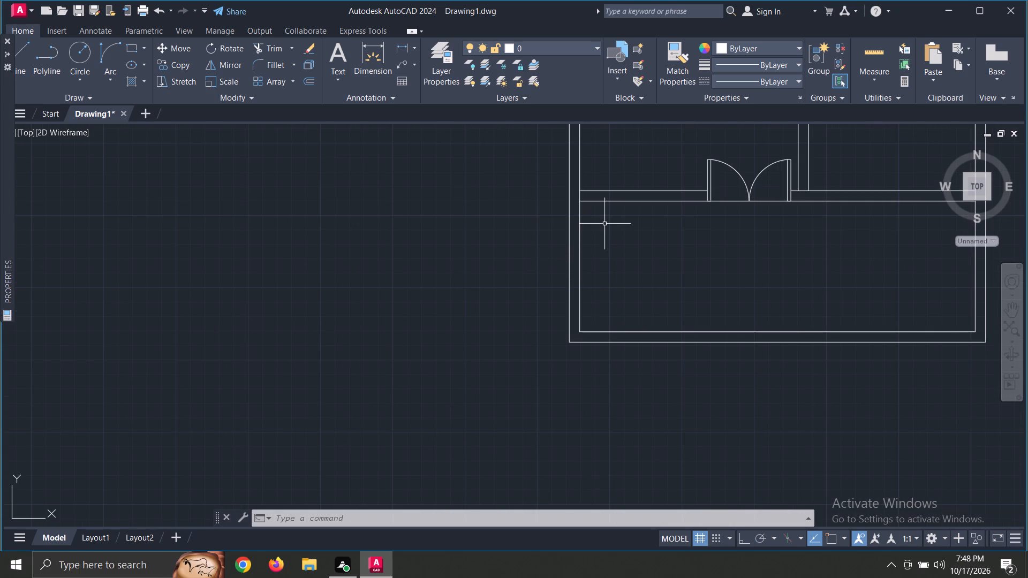
key(Escape)
text(ex)
key(space)
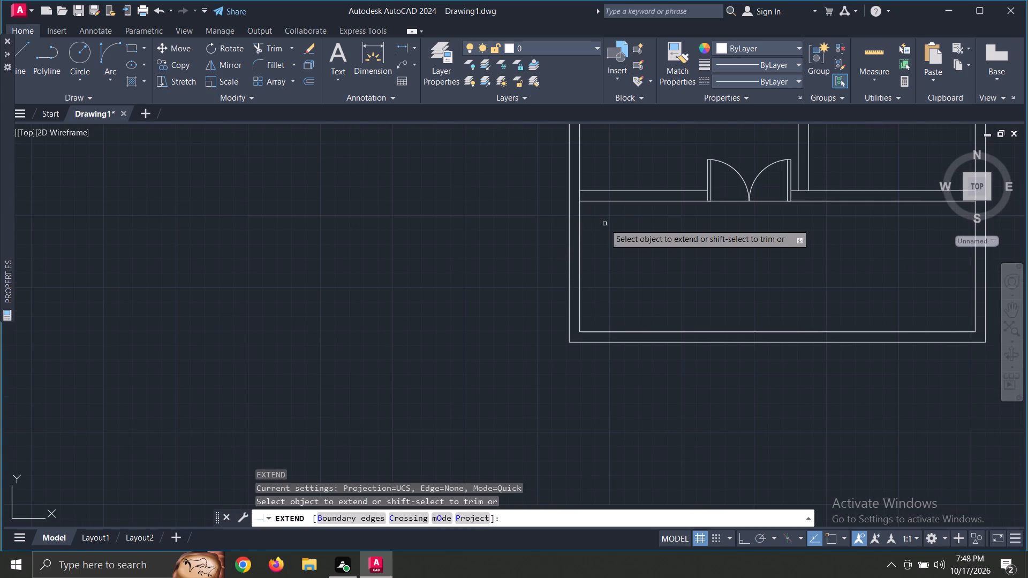
click(605, 202)
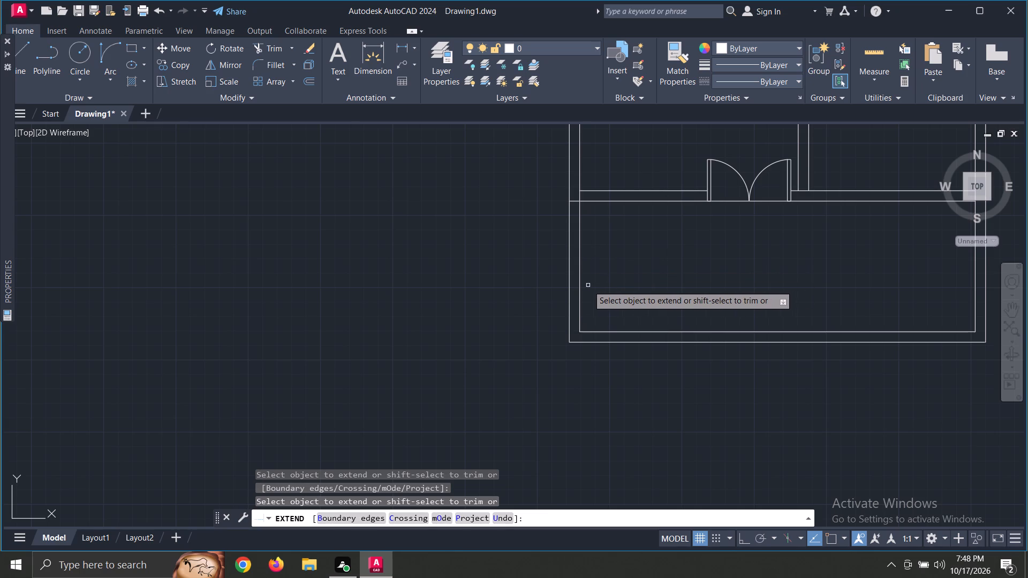
key(Escape)
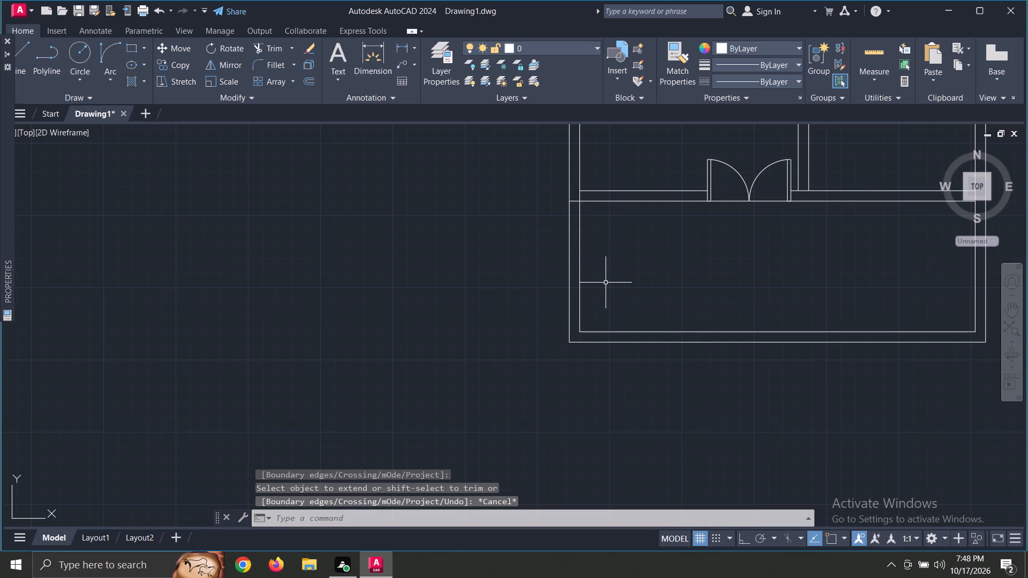
Offset the inner line of the plan's left wall 1' into the bottom room.
text(o)
key(space)
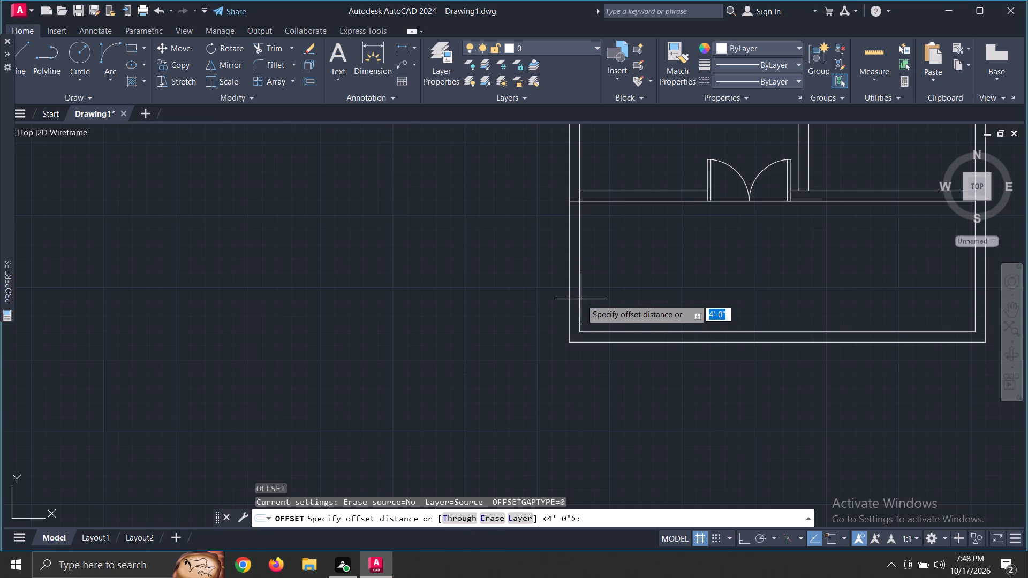
text(1')
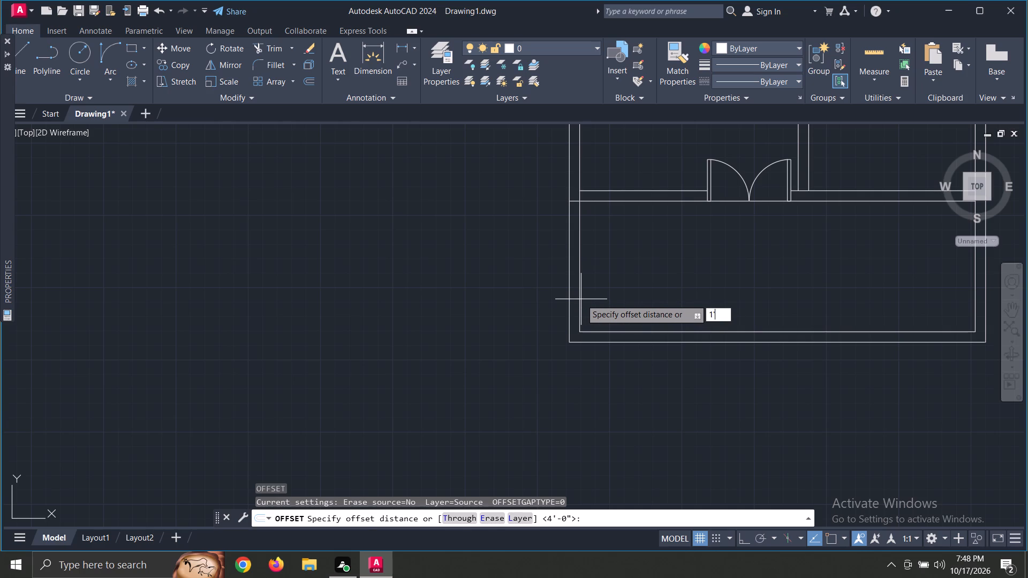
key(Return)
click(580, 301)
click(583, 302)
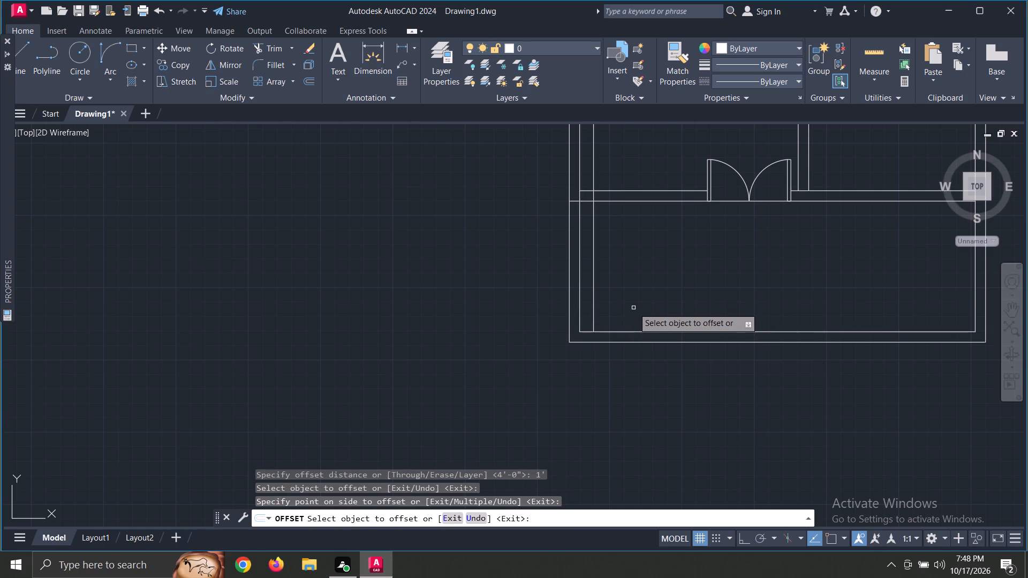
key(Escape)
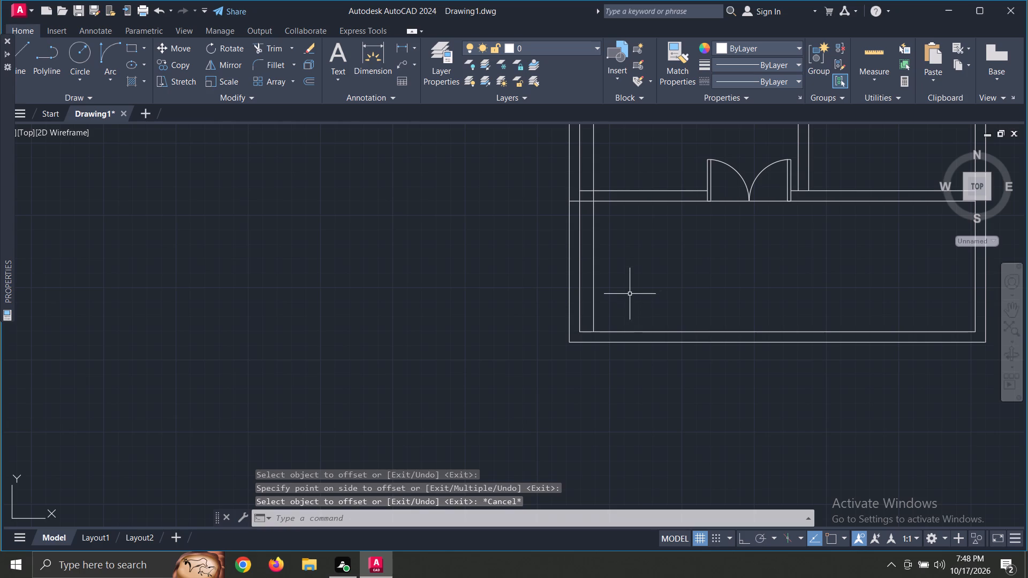
Offset the new 1' offset line 12' further toward the plan's right side.
text(o)
key(space)
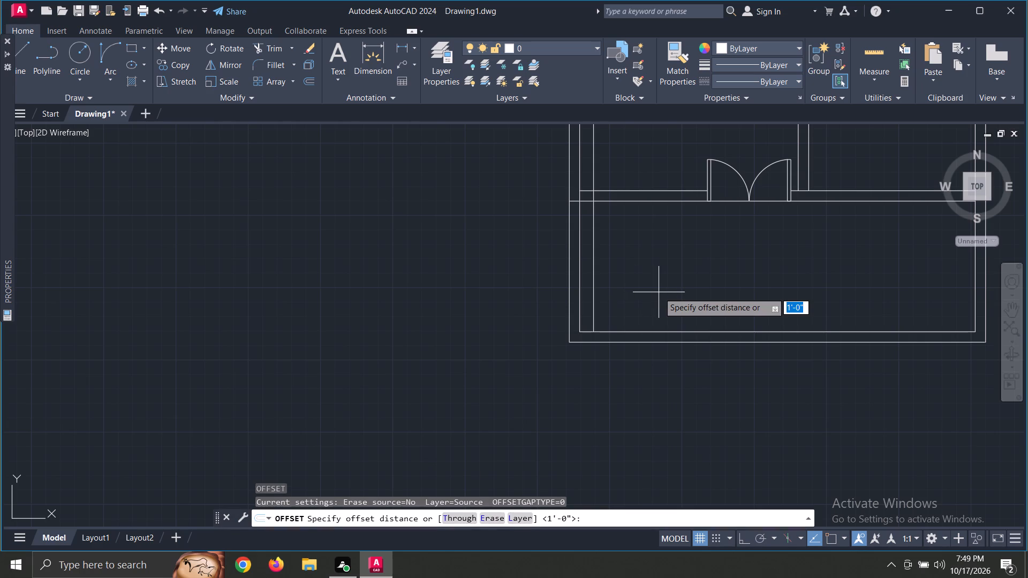
text(12')
key(Return)
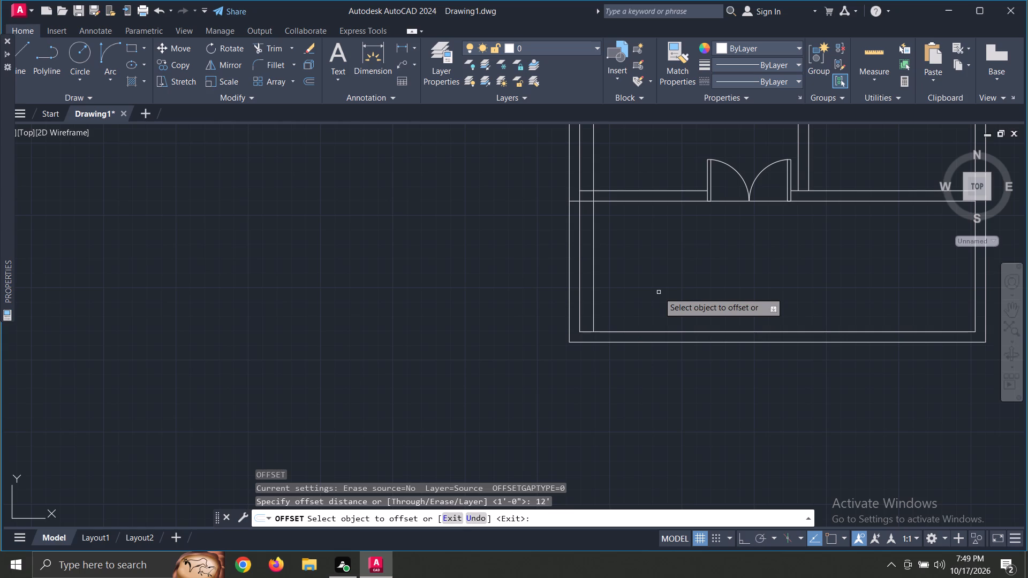
click(594, 295)
click(683, 297)
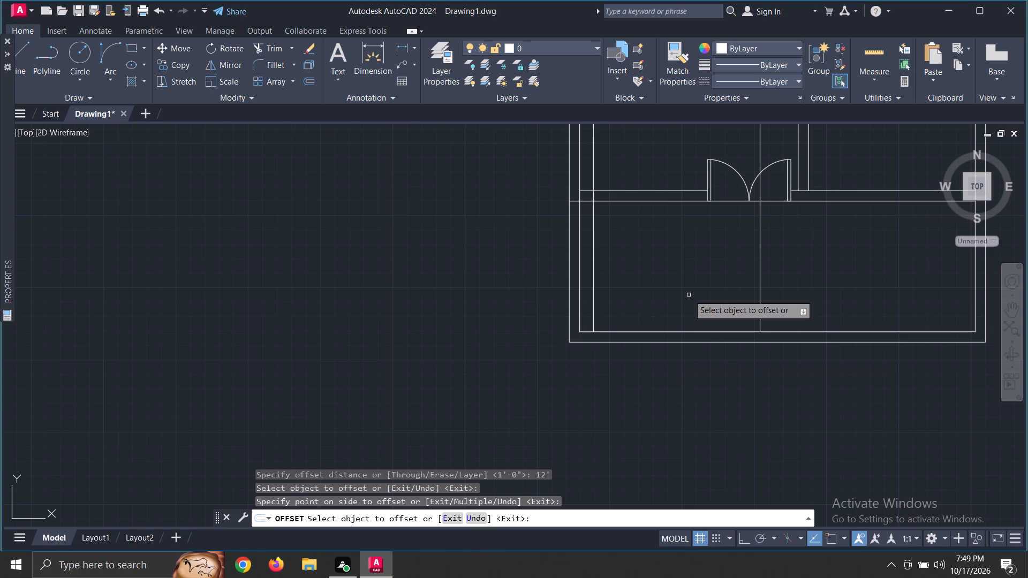
key(Escape)
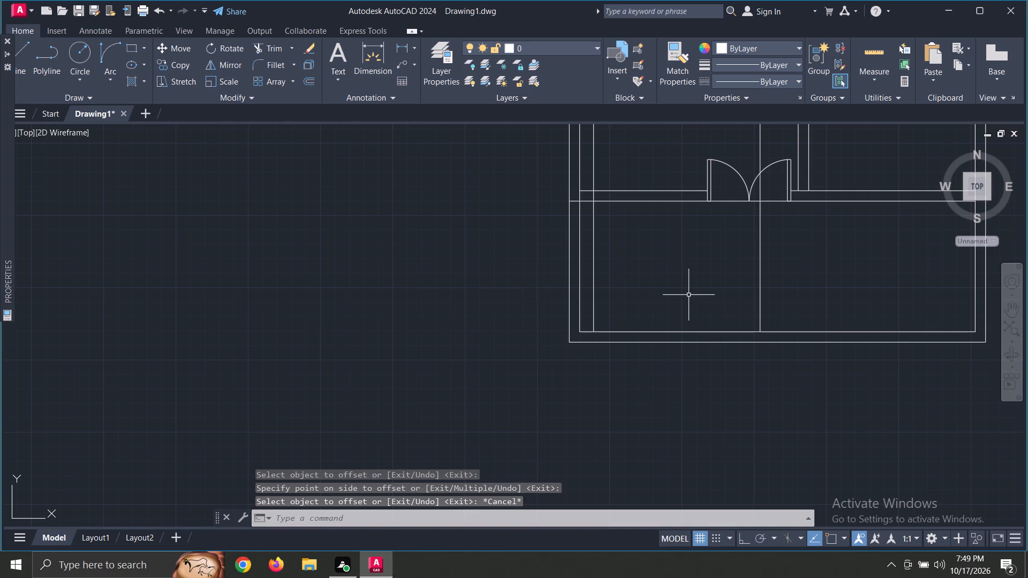
Extend the two offset lines and the left wall's inner line down to the bottom wall's outer line.
text(ex)
key(space)
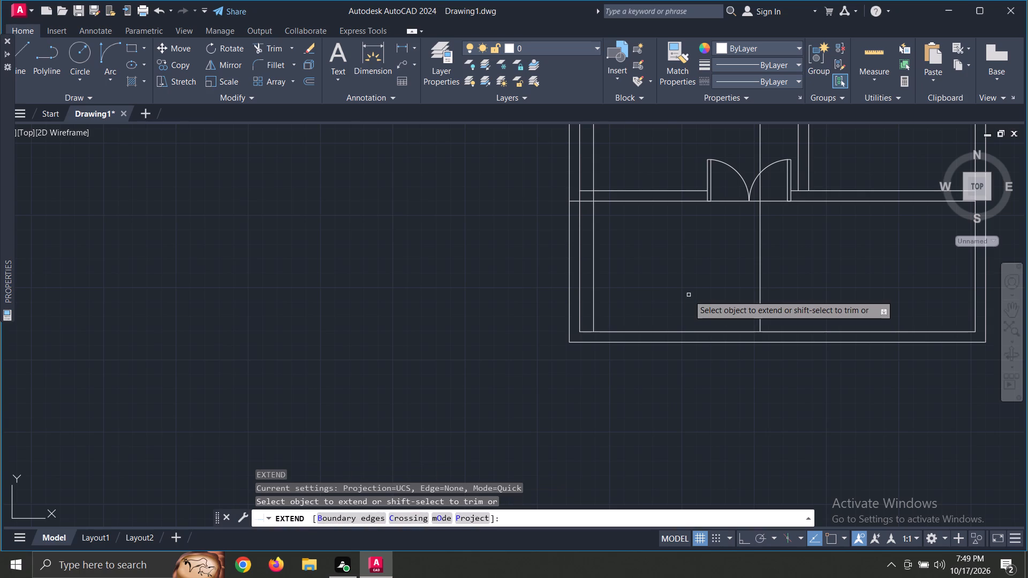
click(760, 303)
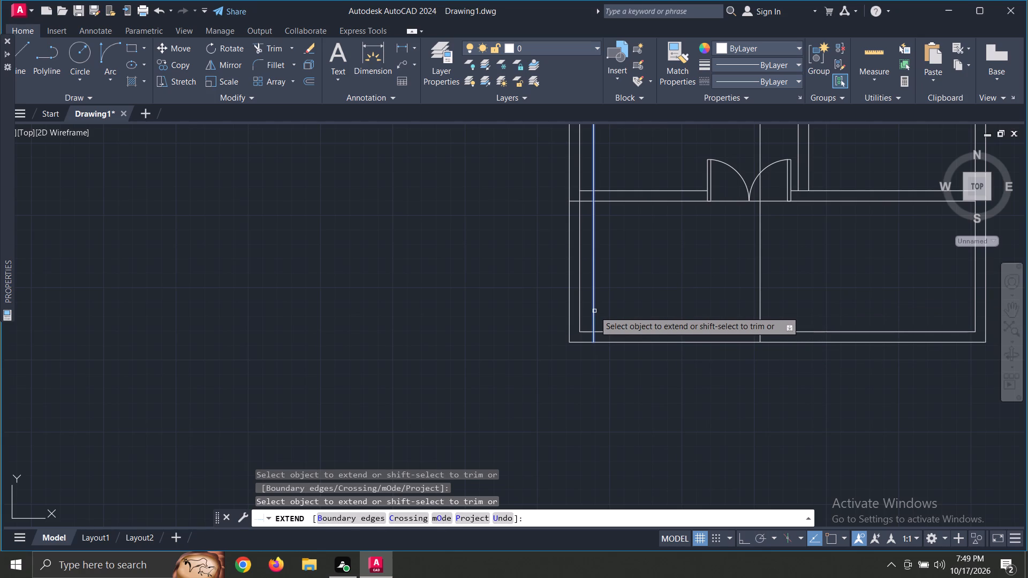
click(594, 311)
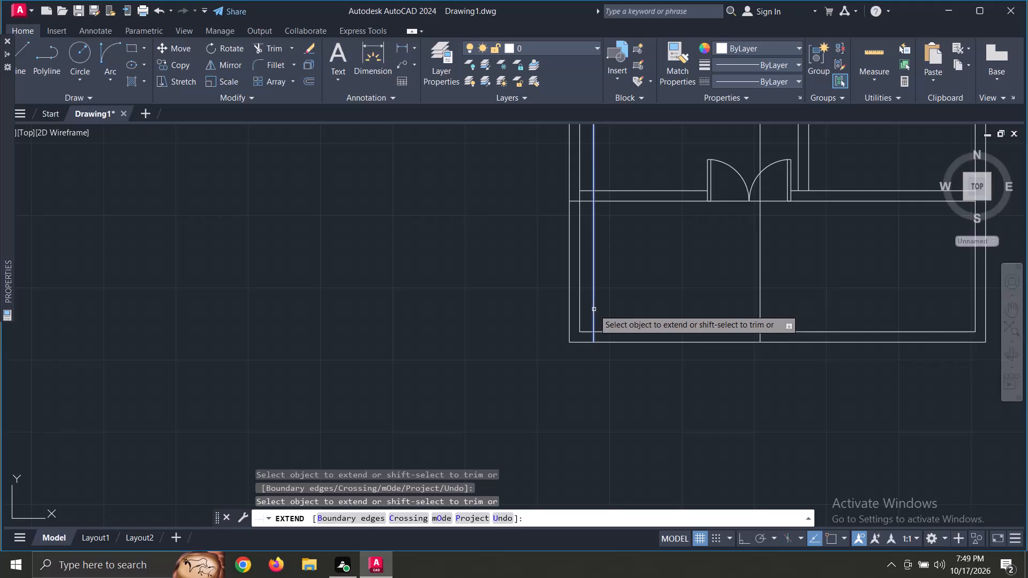
scroll(595, 314, down, 5)
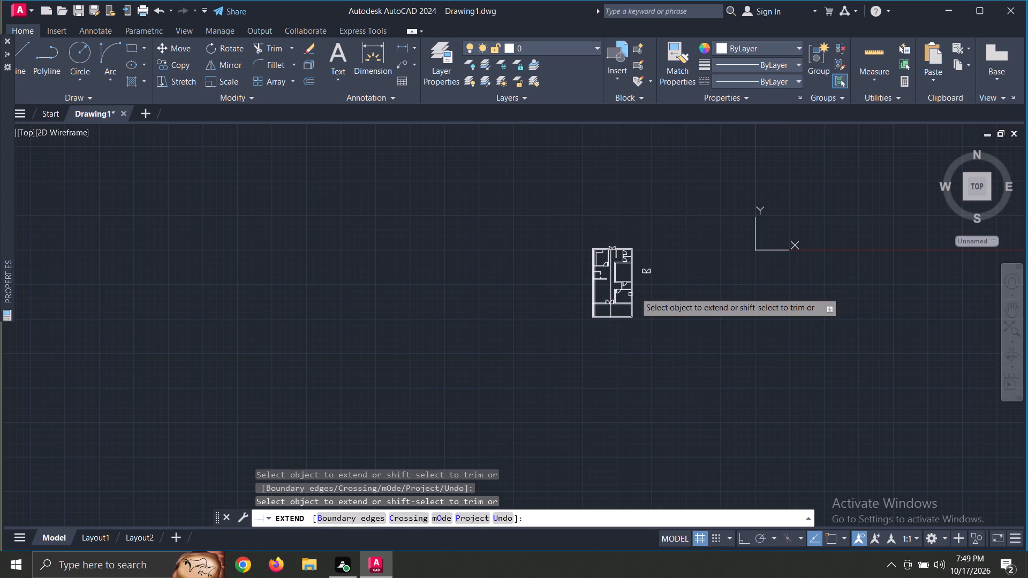
scroll(635, 287, up, 5)
middle_drag(734, 330, 790, 149)
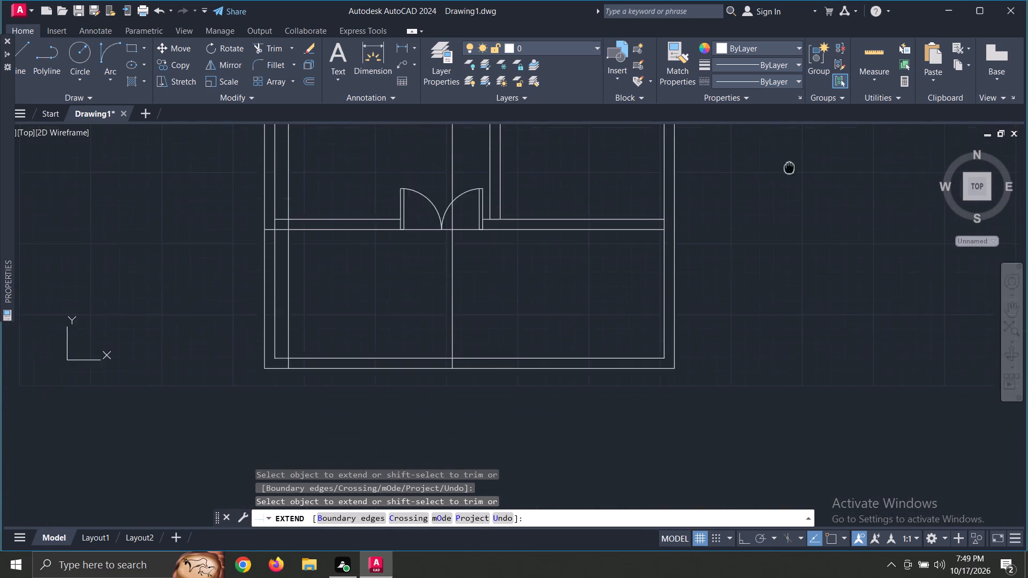
middle_drag(790, 149, 791, 142)
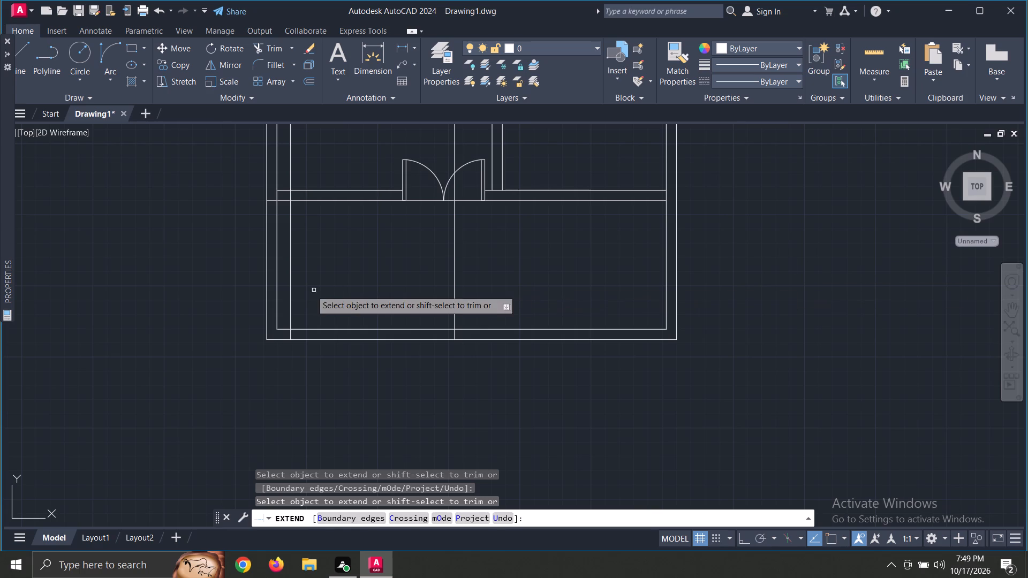
click(276, 297)
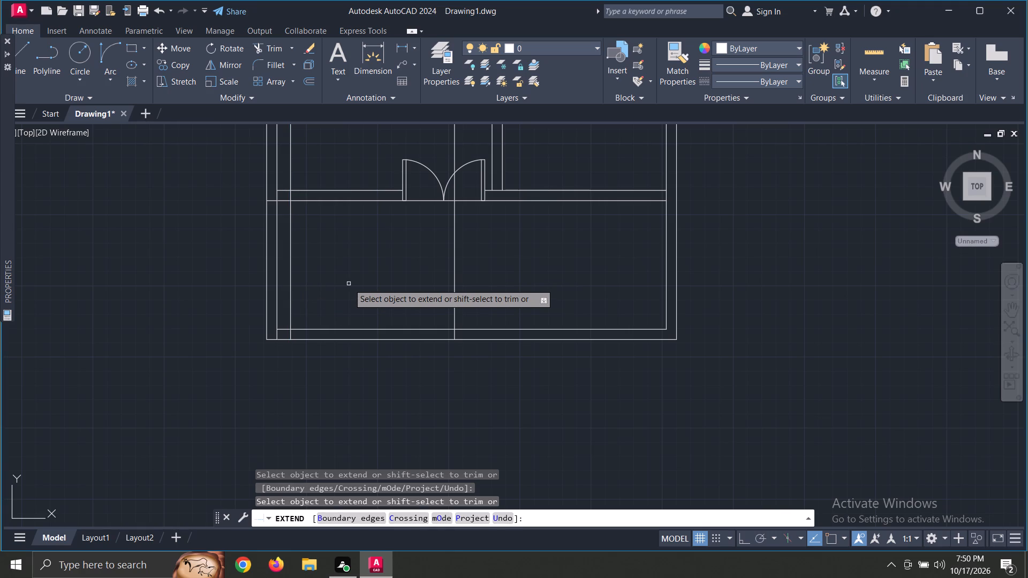
key(Escape)
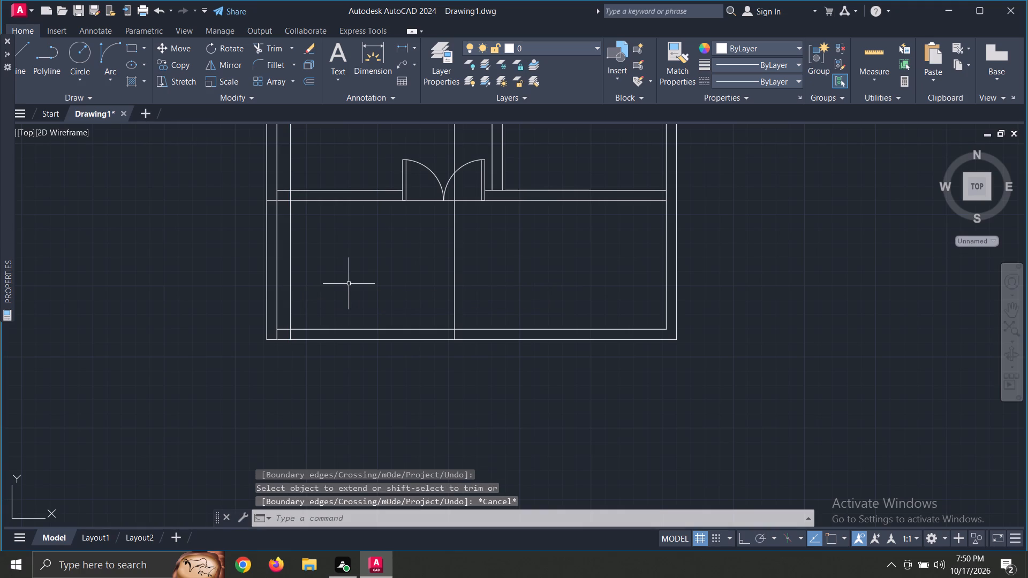
Trim the 1' offset line and left wall's outer line along the bottom room, the lower corner stub, and the bottom wall's inner line between the offset lines.
key(r)
key(Escape)
text(tr)
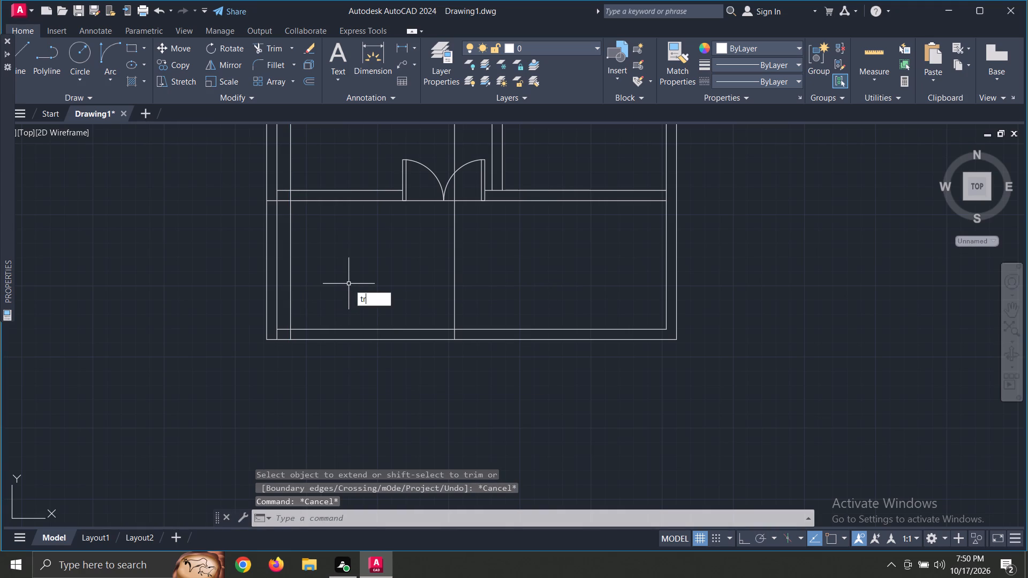
key(space)
key(space)
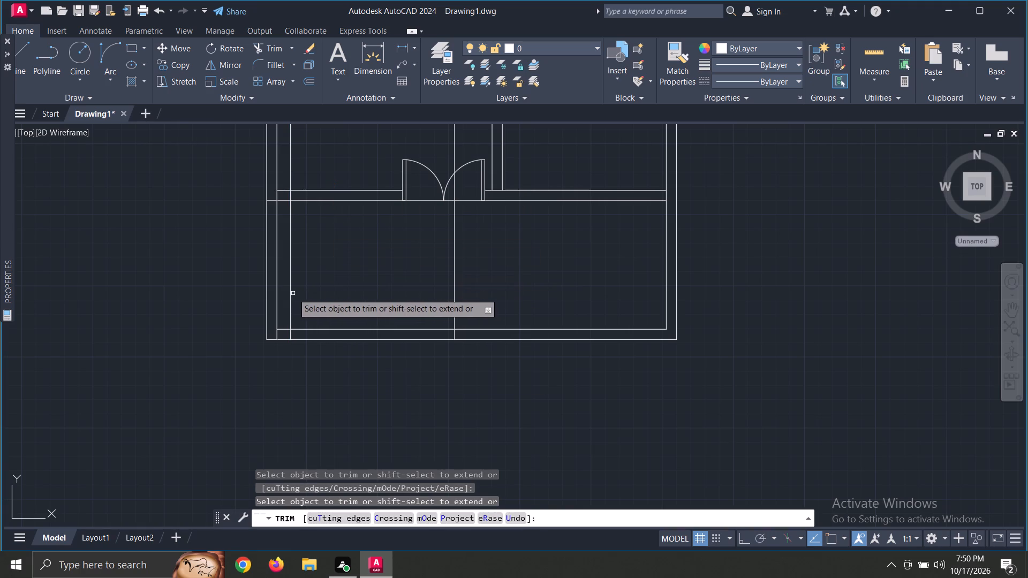
click(290, 294)
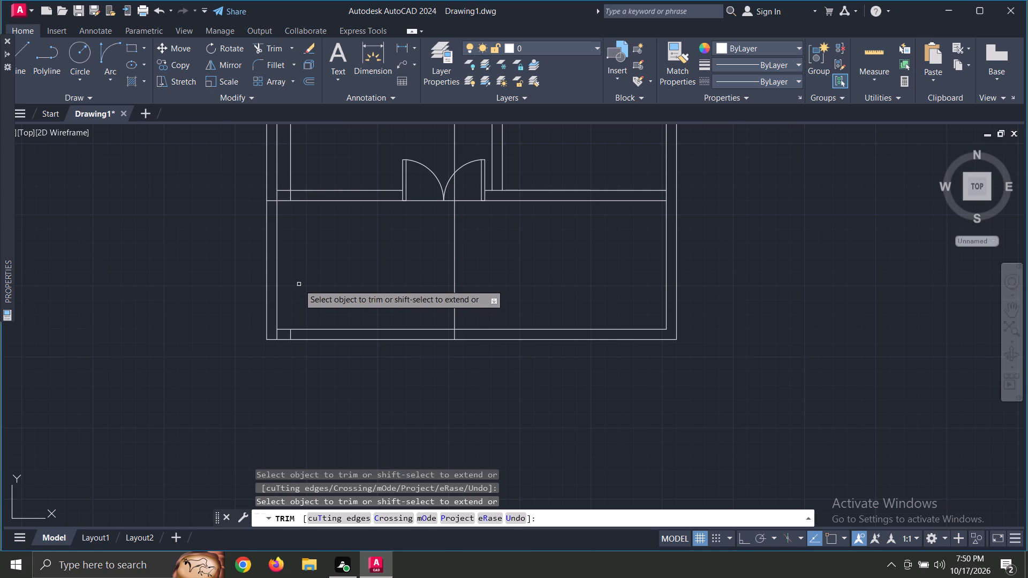
click(268, 290)
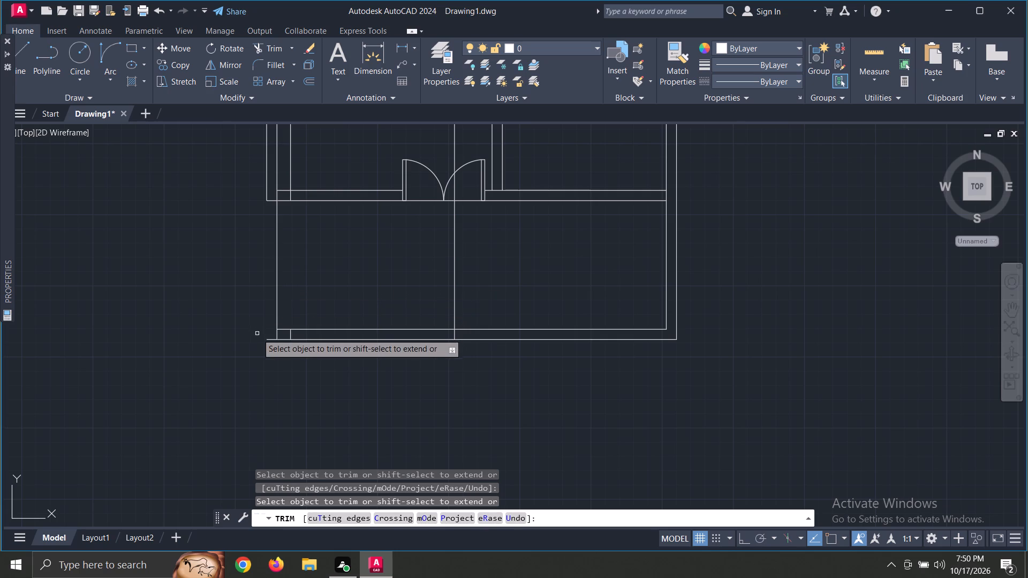
click(273, 337)
click(266, 343)
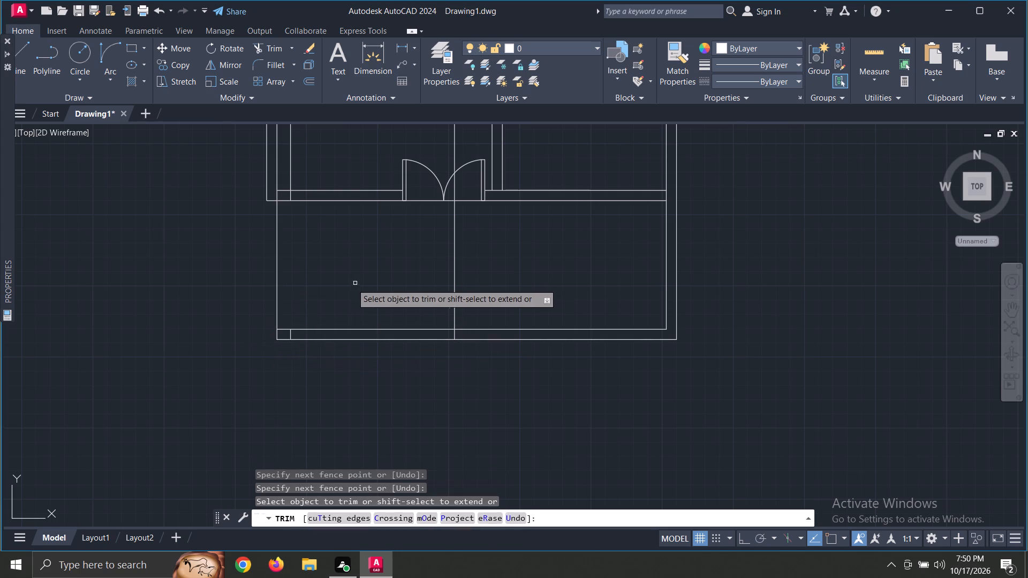
drag(349, 290, 362, 334)
Trim away the 12' offset line above the bottom wall, through the bottom room, the double door and the rooms beyond.
drag(418, 252, 477, 256)
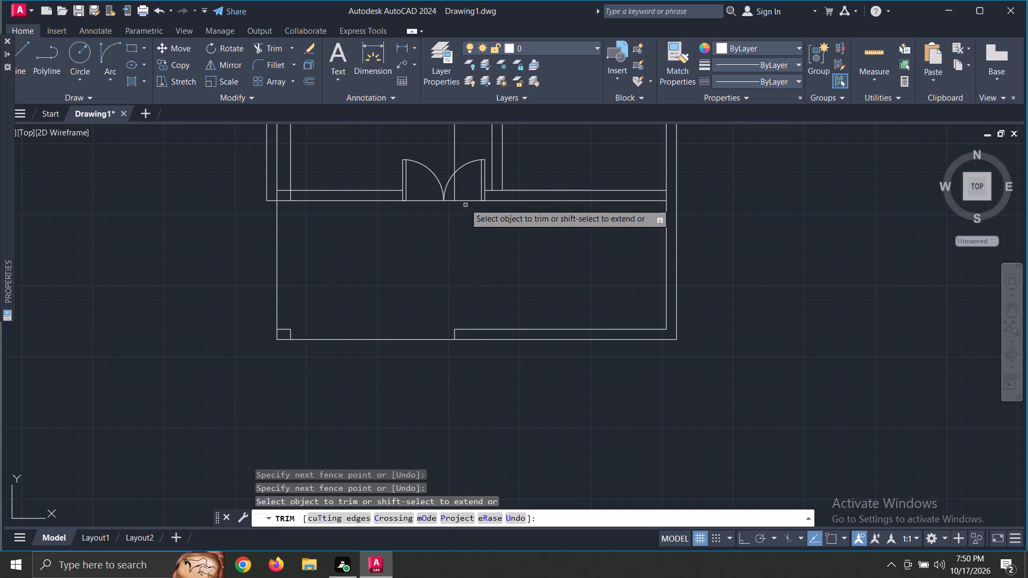
scroll(457, 173, up, 3)
drag(422, 251, 455, 254)
middle_drag(453, 204, 448, 319)
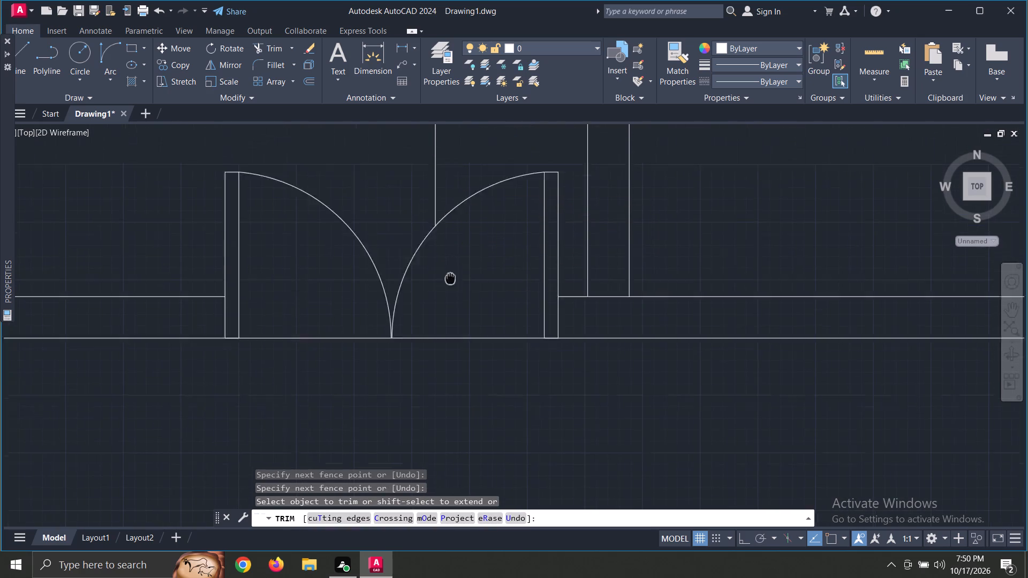
middle_drag(448, 319, 435, 382)
drag(373, 275, 429, 266)
Trim the rest of the 1' offset line above the bottom room, including its short pieces inside the two horizontal walls.
scroll(442, 234, down, 4)
middle_drag(441, 234, 440, 242)
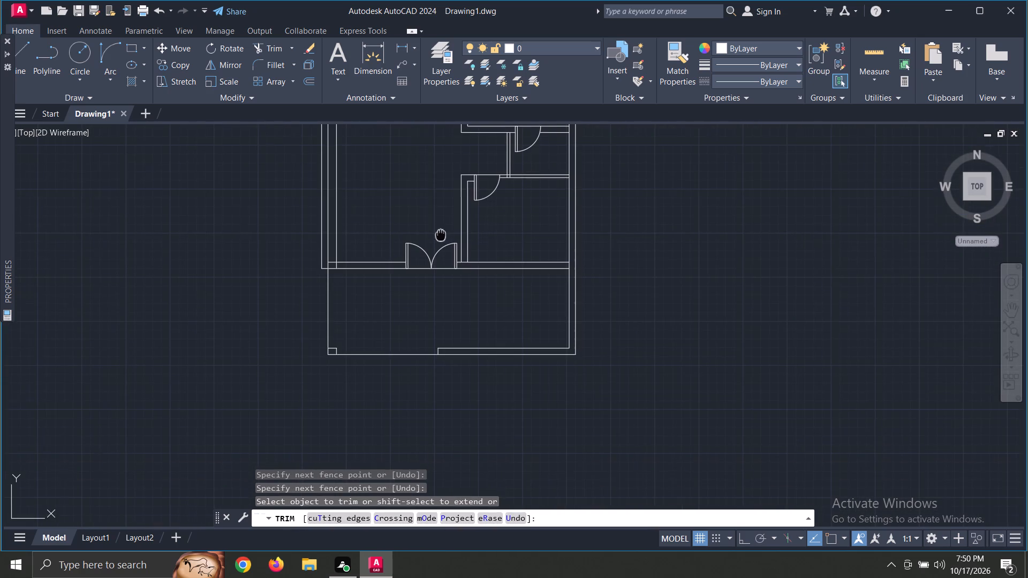
middle_drag(440, 242, 421, 405)
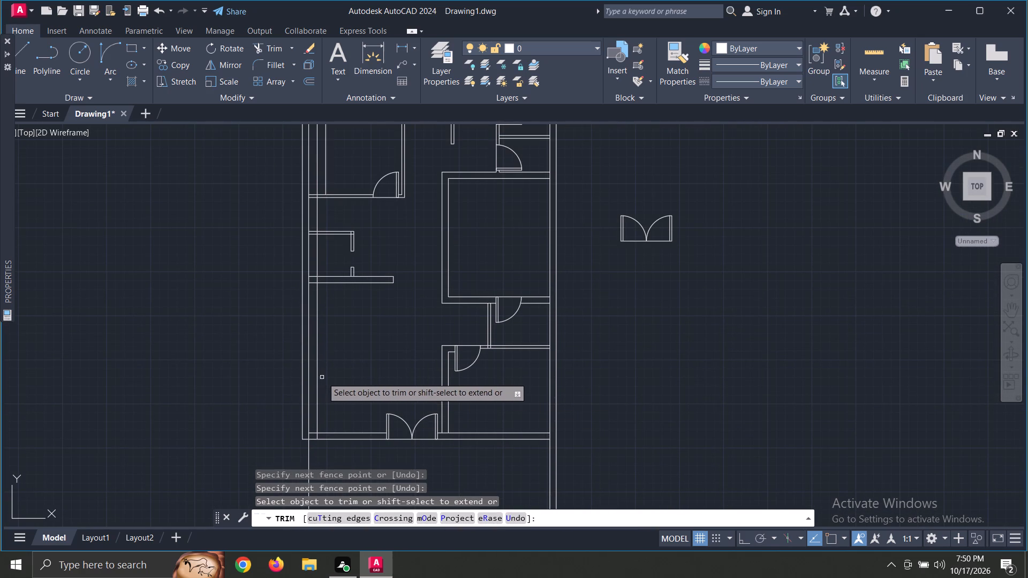
click(318, 373)
scroll(319, 439, up, 4)
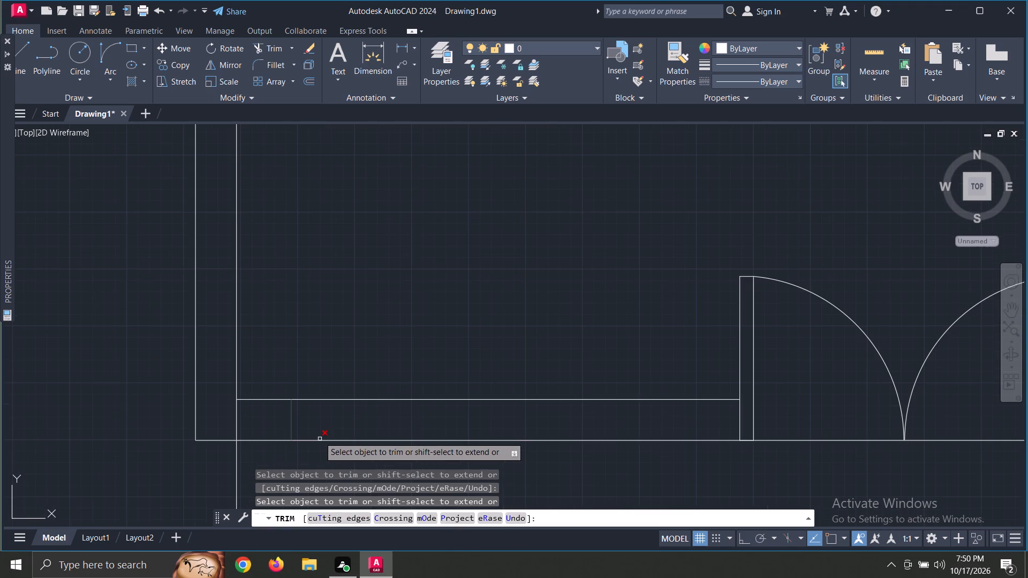
click(291, 422)
scroll(392, 202, down, 5)
middle_drag(404, 189, 404, 194)
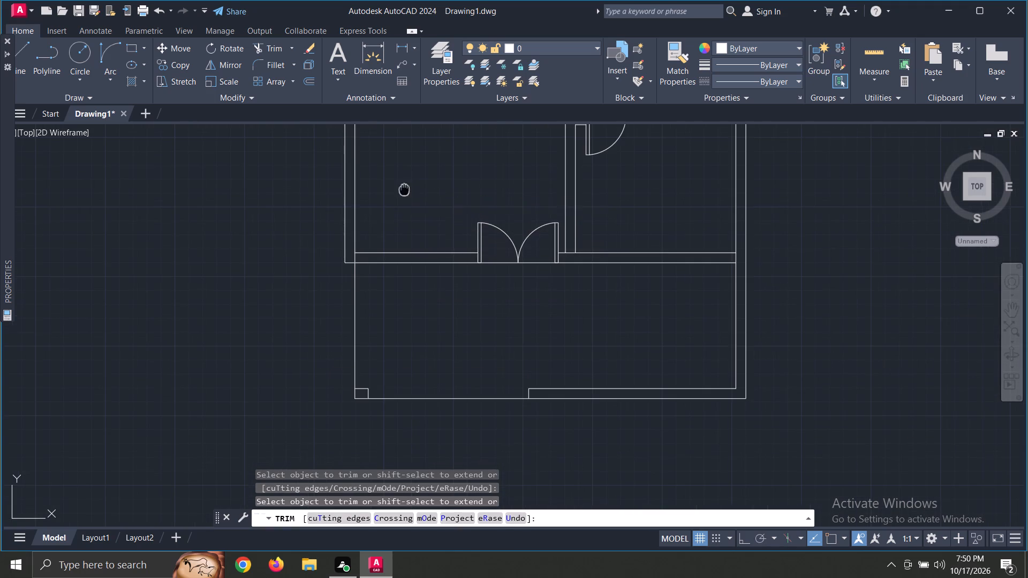
middle_drag(404, 194, 387, 366)
scroll(375, 162, up, 3)
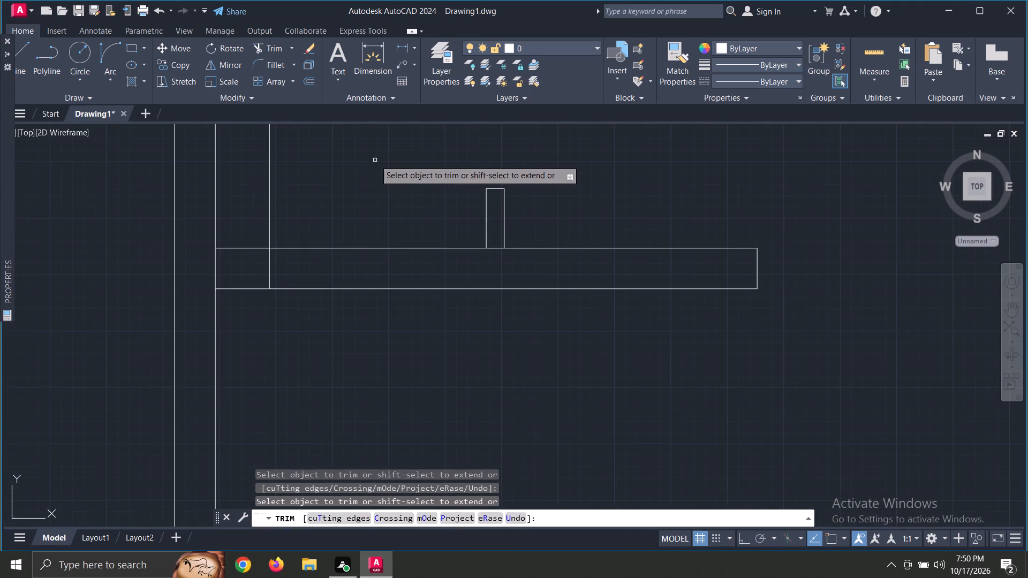
middle_drag(377, 167, 439, 210)
click(333, 309)
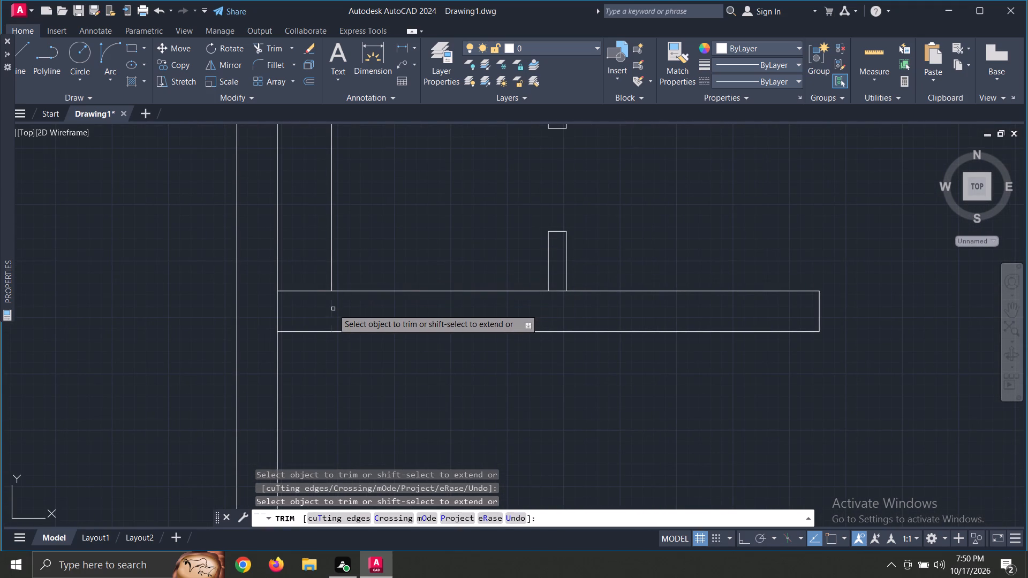
click(329, 258)
click(344, 260)
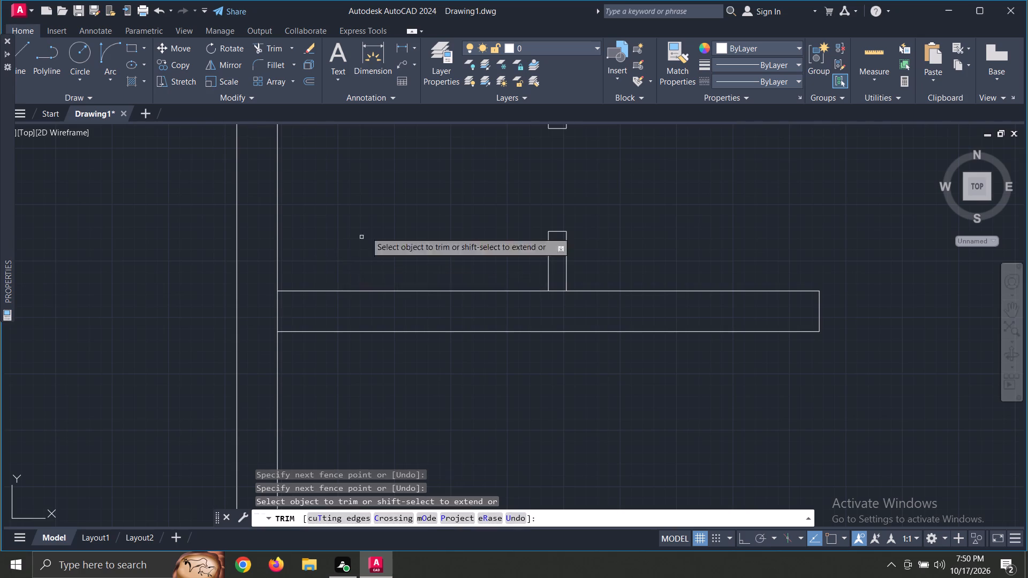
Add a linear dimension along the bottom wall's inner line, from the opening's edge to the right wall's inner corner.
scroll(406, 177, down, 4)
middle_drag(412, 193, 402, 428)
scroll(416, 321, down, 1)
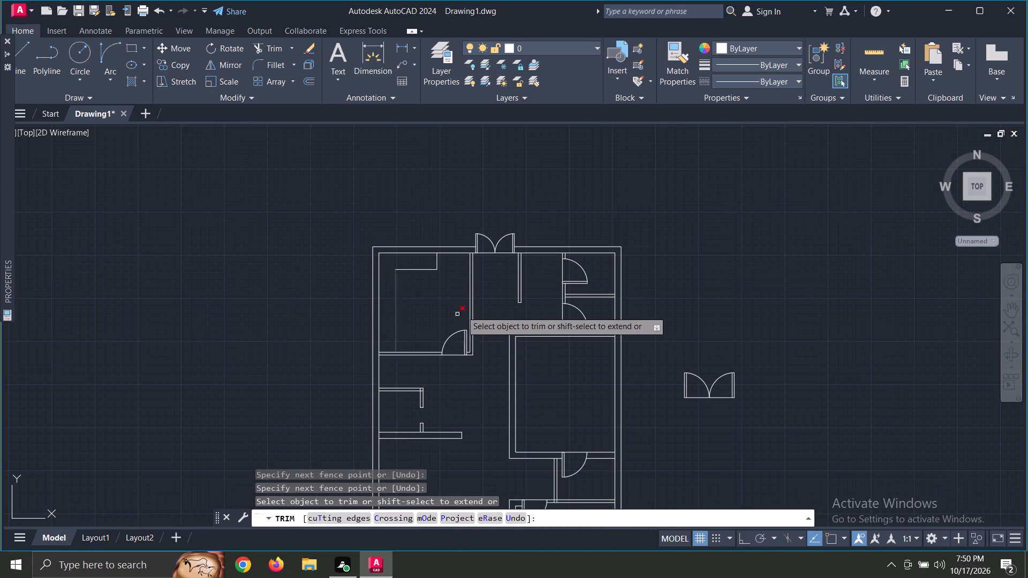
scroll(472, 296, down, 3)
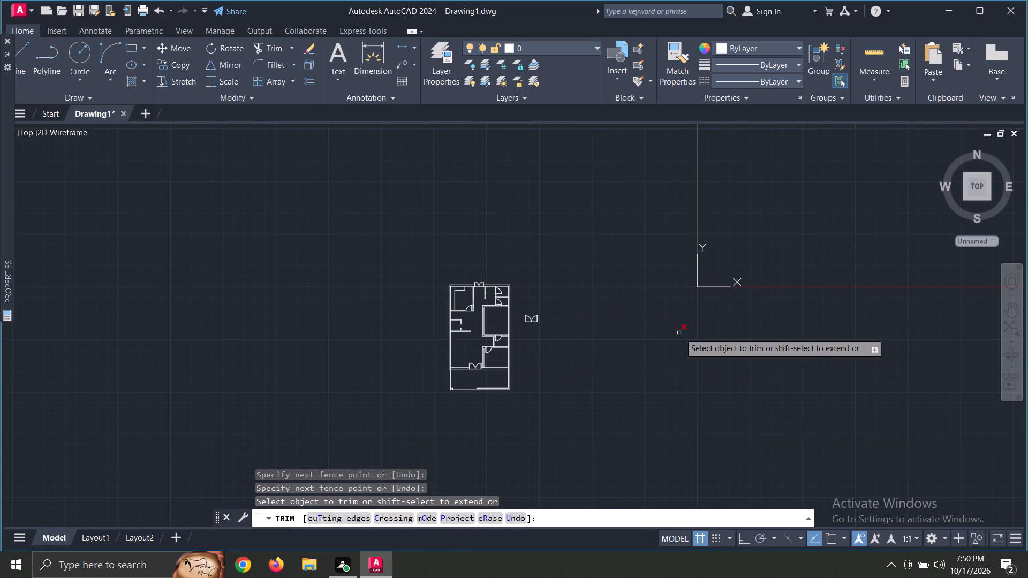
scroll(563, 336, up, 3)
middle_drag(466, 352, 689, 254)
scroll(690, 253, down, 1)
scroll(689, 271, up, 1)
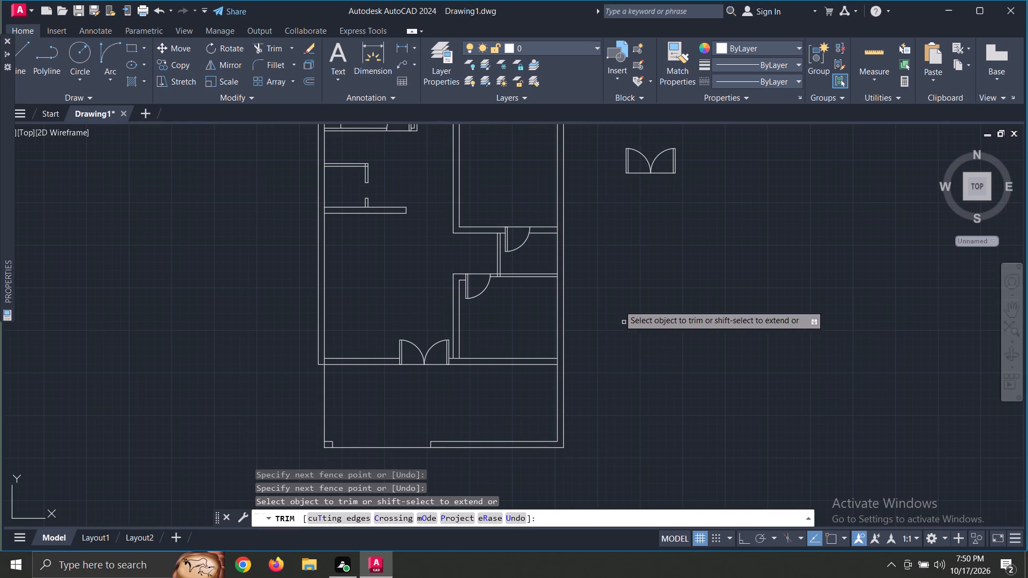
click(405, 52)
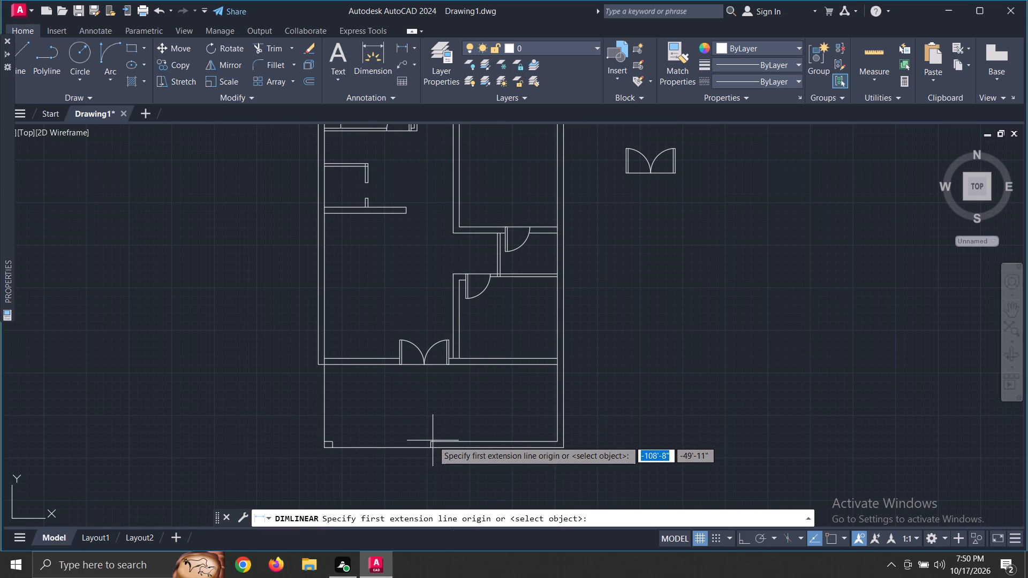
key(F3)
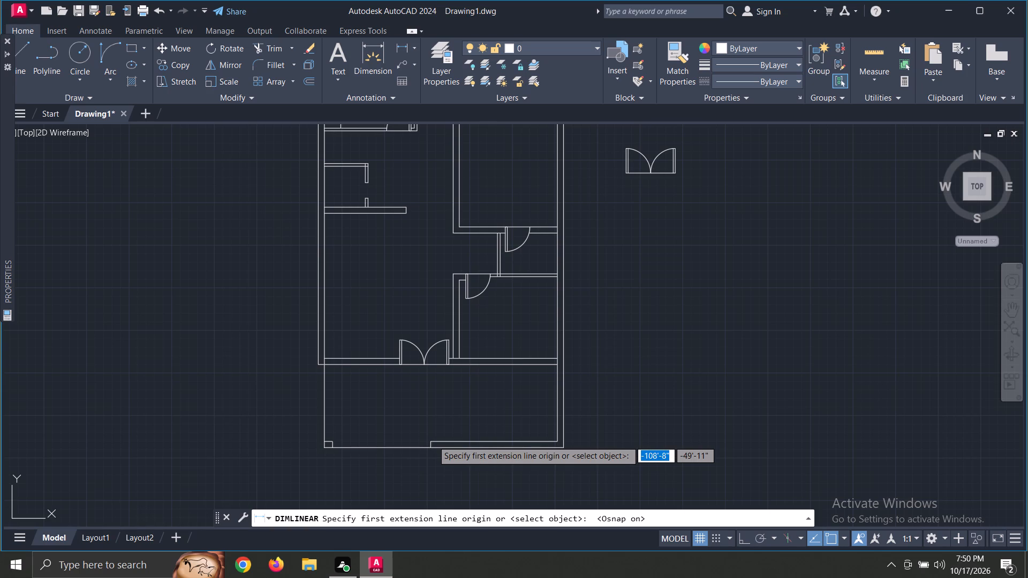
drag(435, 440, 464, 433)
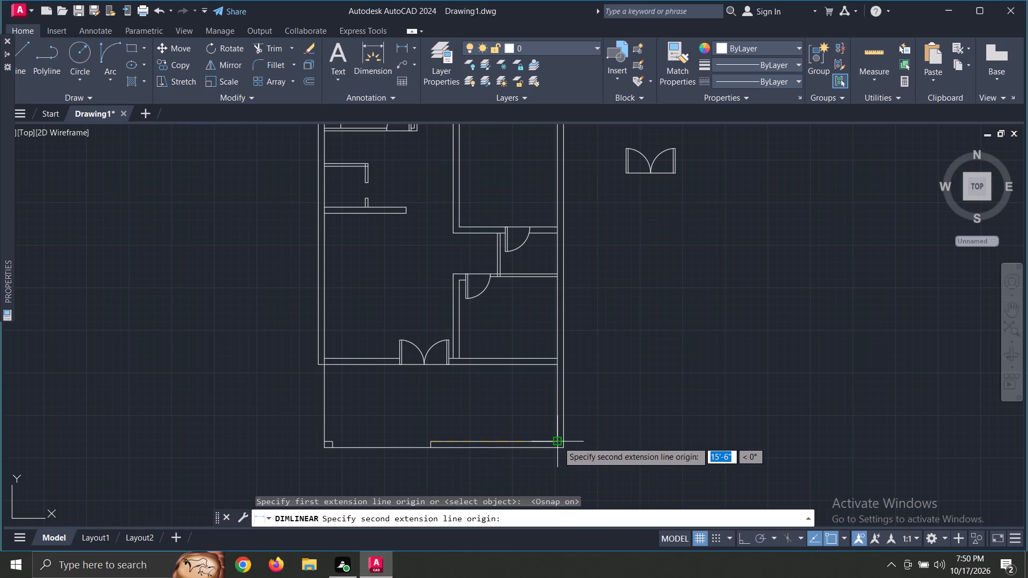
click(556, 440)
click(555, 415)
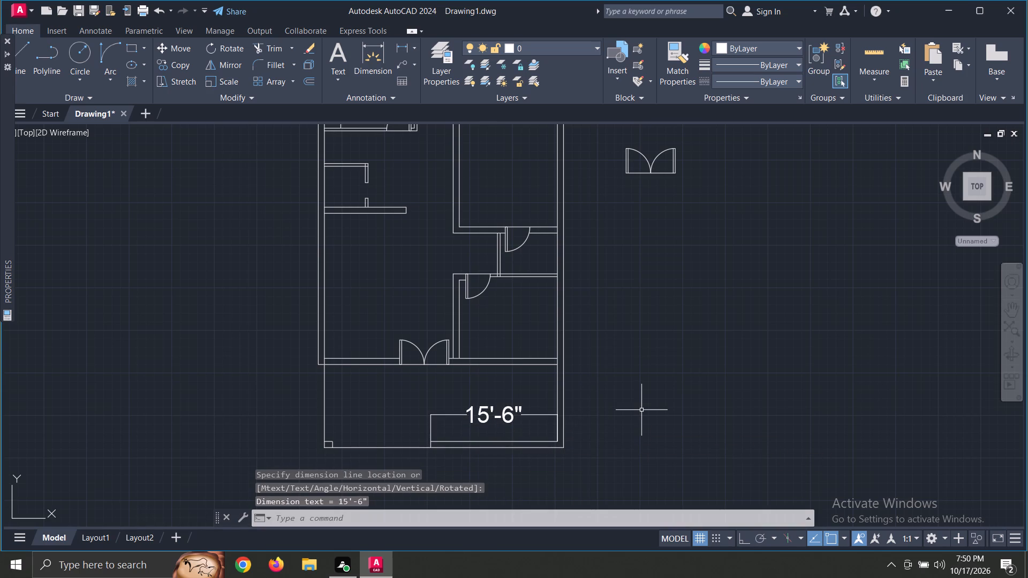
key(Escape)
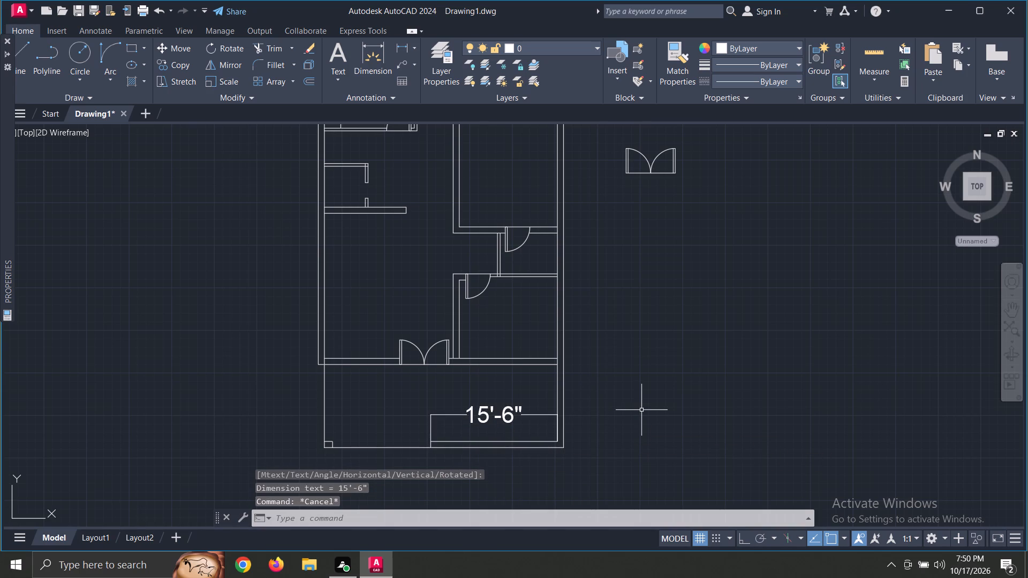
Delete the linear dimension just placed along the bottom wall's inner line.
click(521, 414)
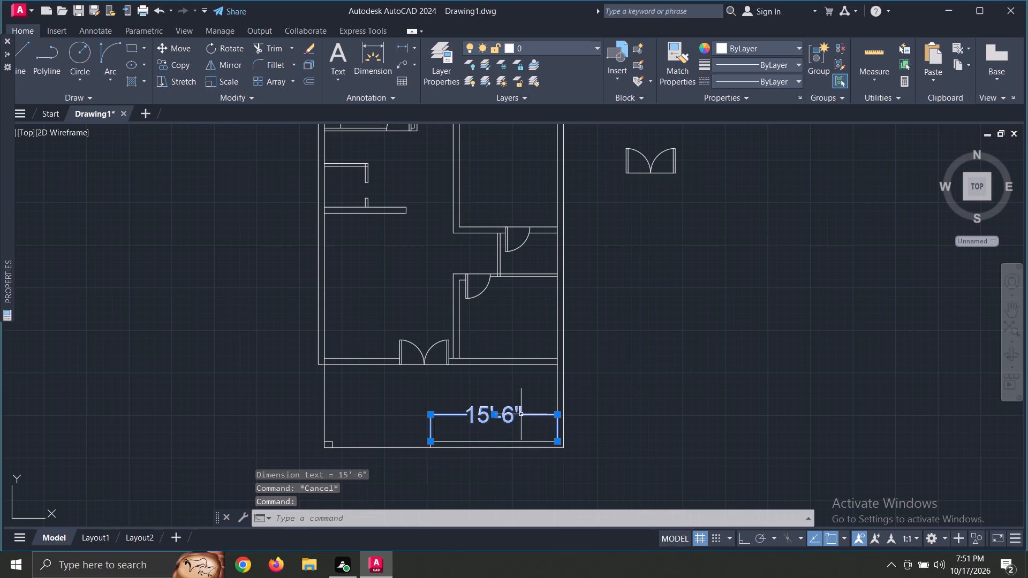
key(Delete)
Examine how the two doors of the small upper-right rooms fit against their walls.
scroll(458, 442, down, 2)
scroll(479, 300, up, 2)
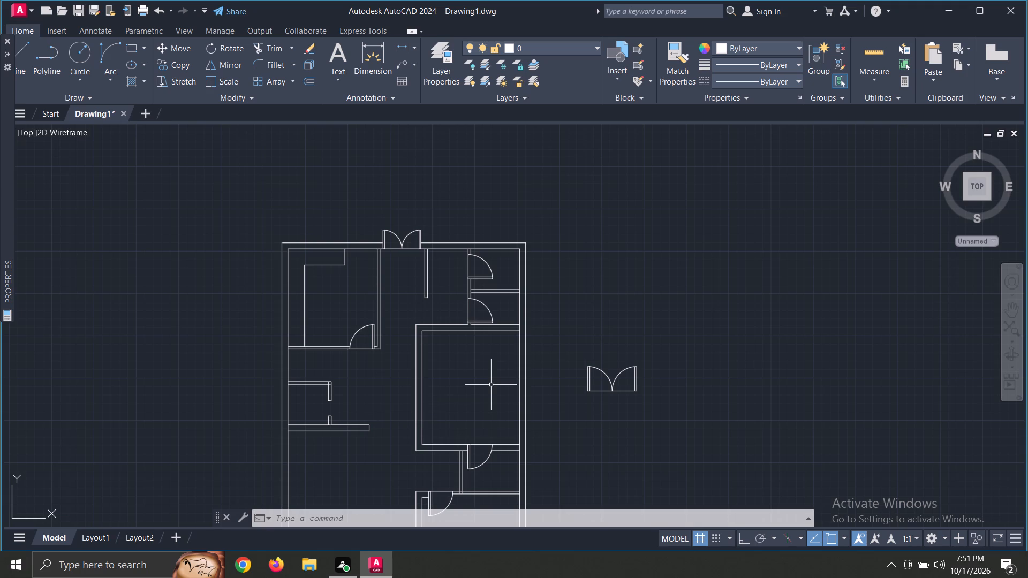
scroll(481, 307, up, 3)
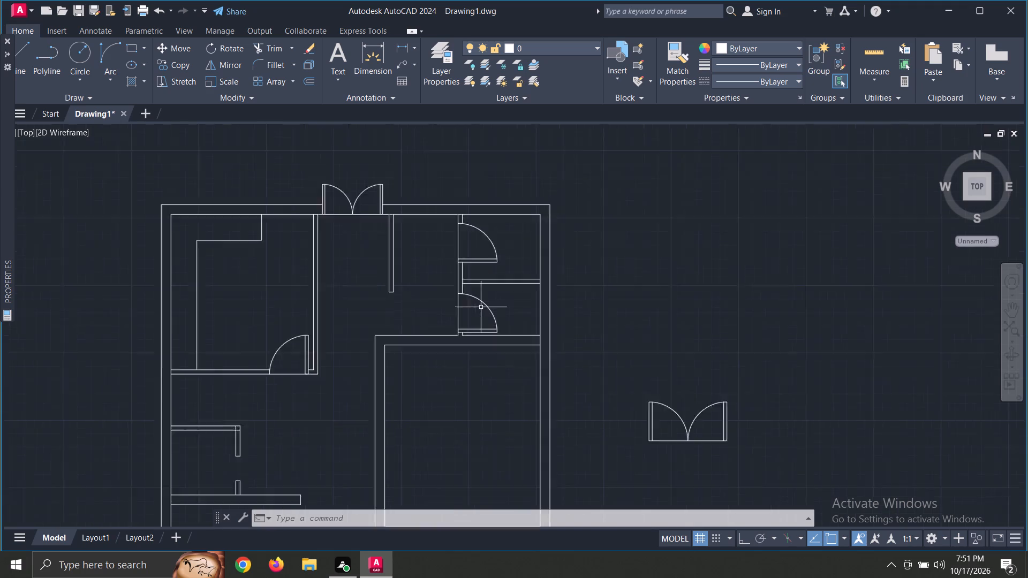
scroll(442, 385, up, 2)
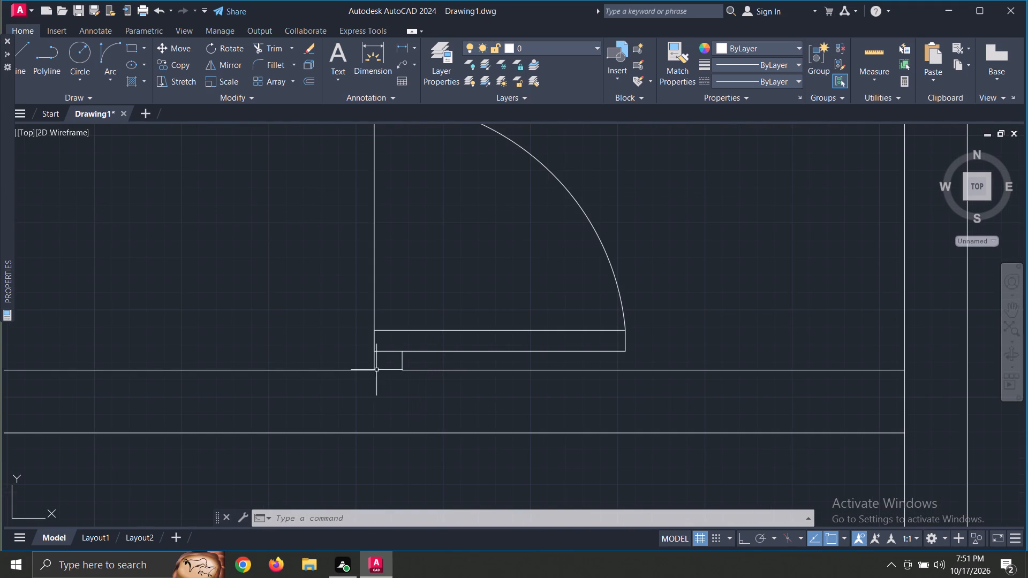
scroll(409, 323, down, 2)
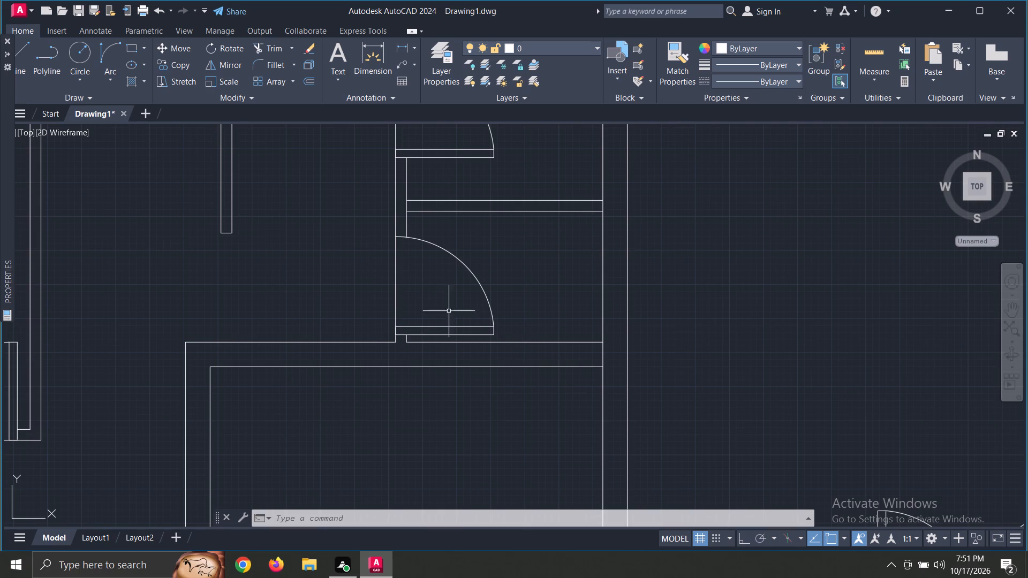
scroll(530, 265, down, 3)
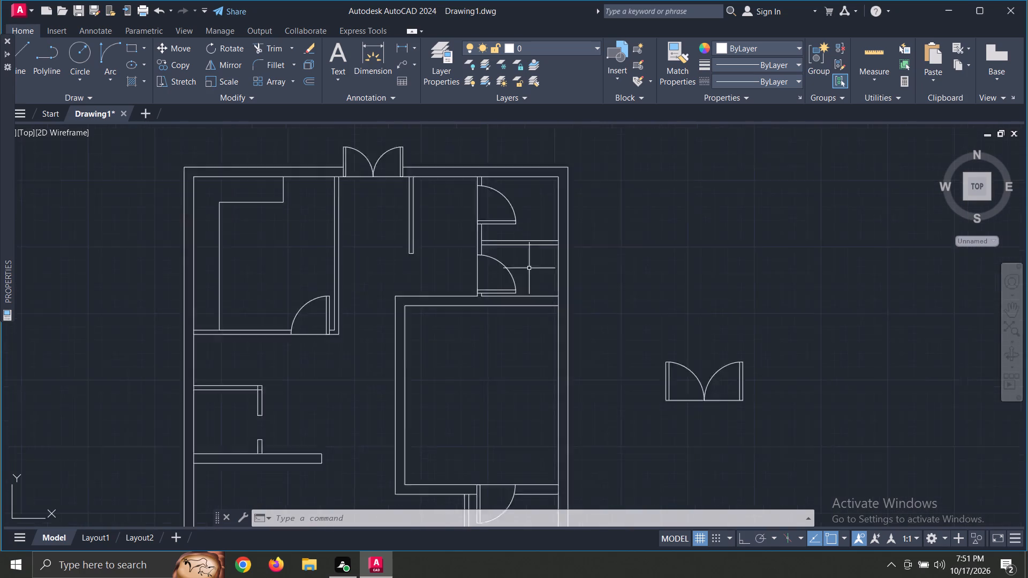
scroll(528, 270, up, 2)
scroll(526, 281, down, 3)
Delete the spare double door standing outside the plan, beside its right wall.
scroll(649, 288, up, 2)
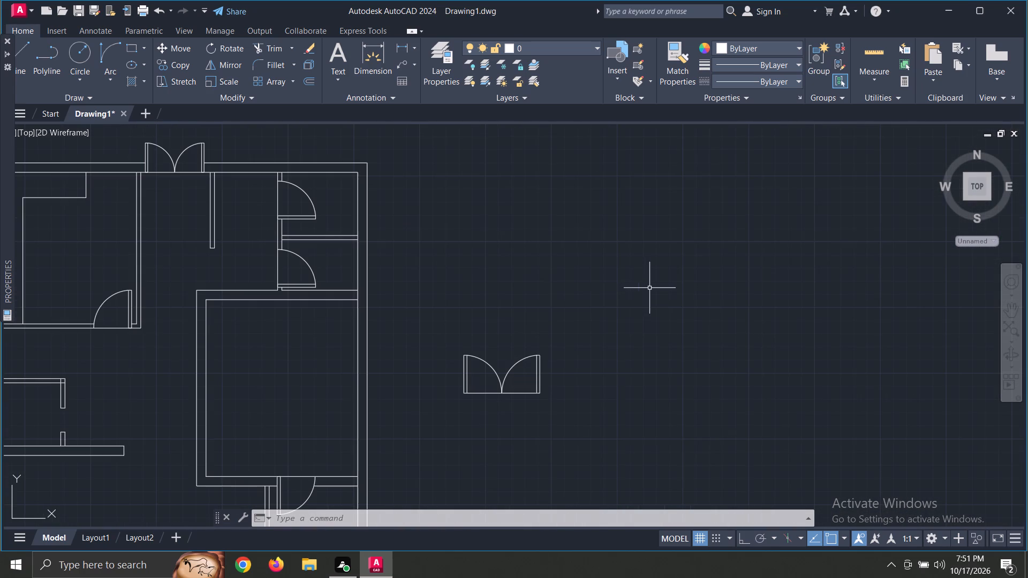
click(445, 333)
click(565, 418)
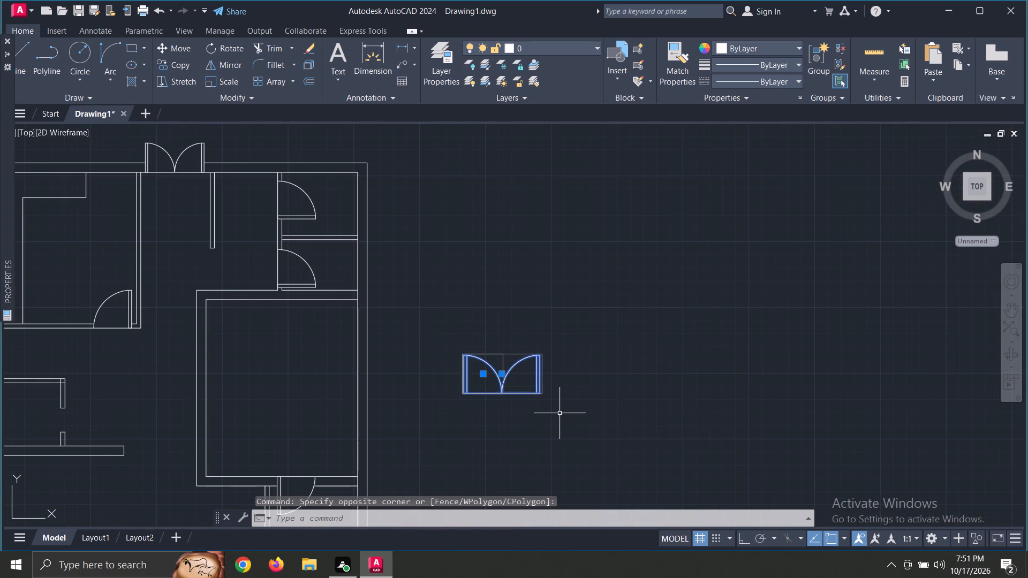
key(Delete)
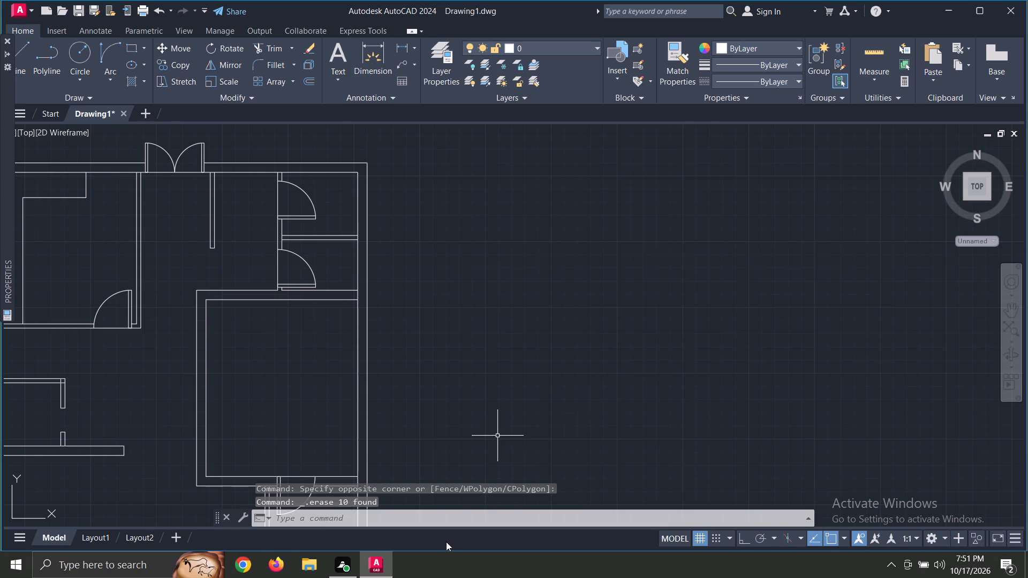
Draw a 3' vertical line downward in the empty area right of the plan, with Ortho on.
scroll(592, 396, down, 2)
scroll(637, 370, down, 1)
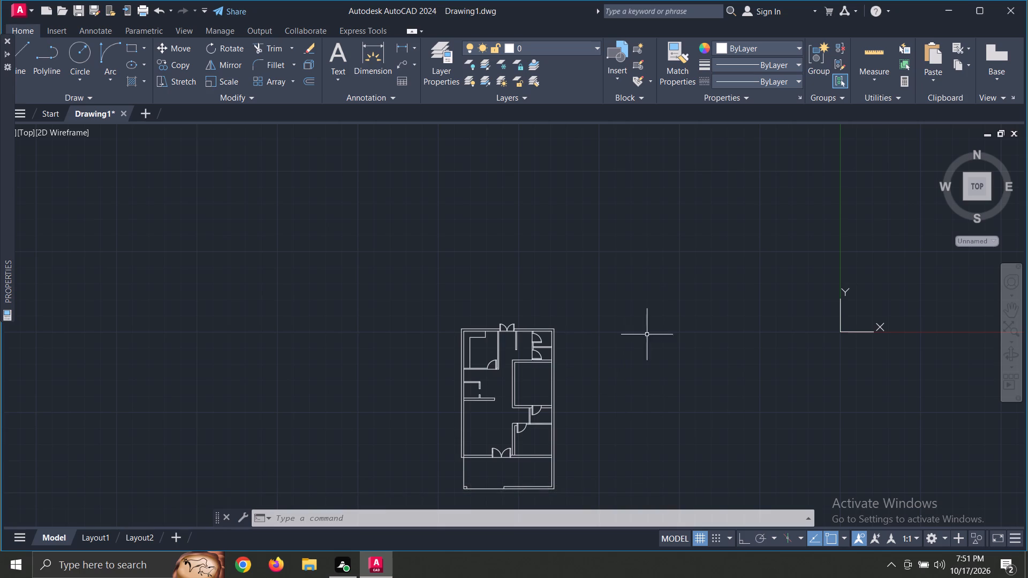
key(l)
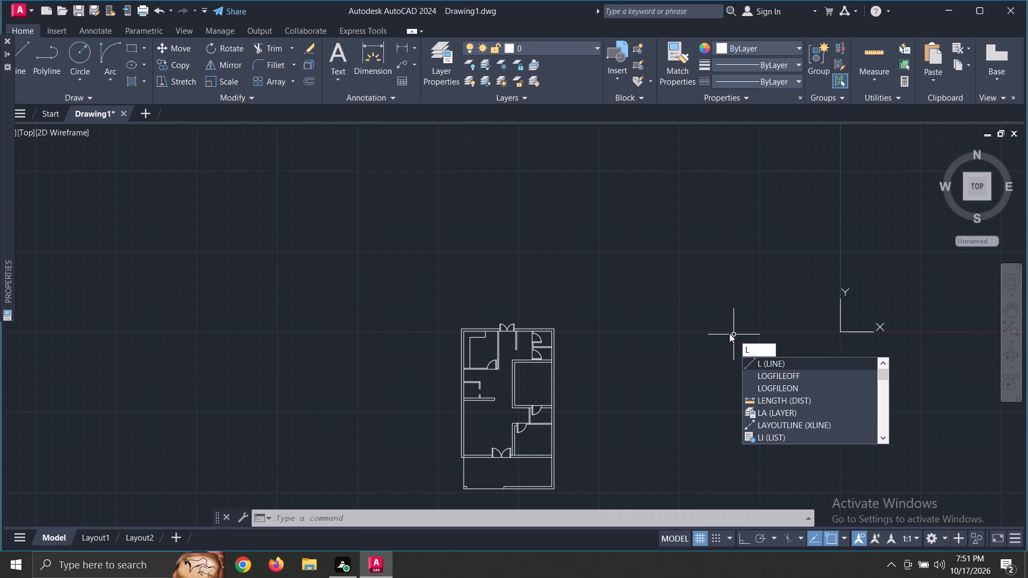
key(space)
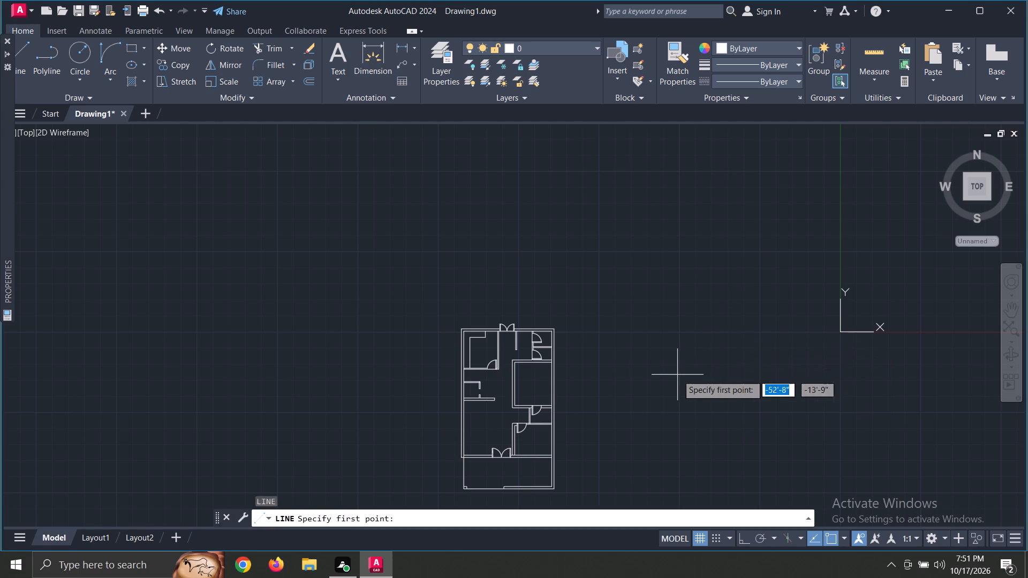
click(663, 351)
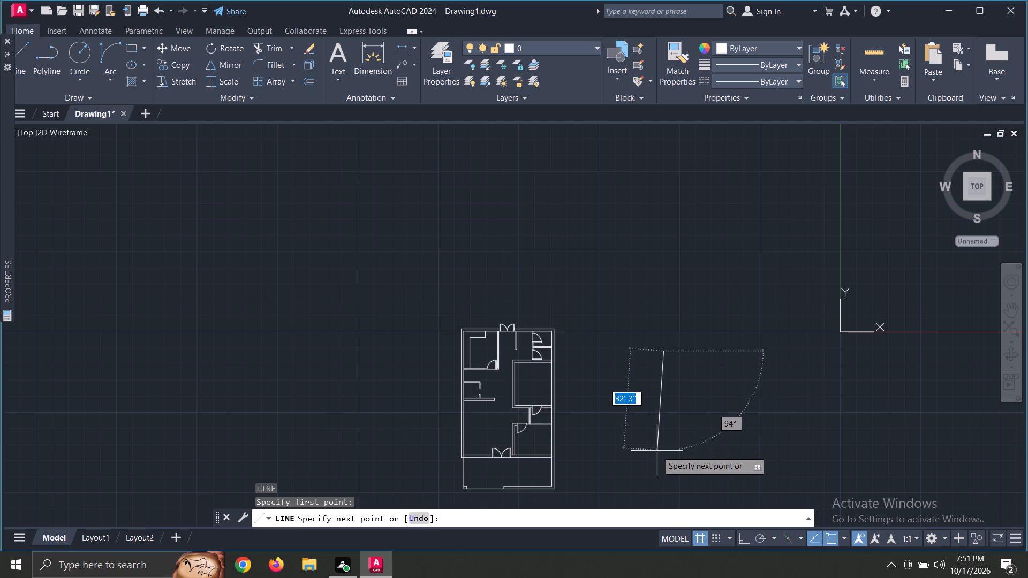
key(F8)
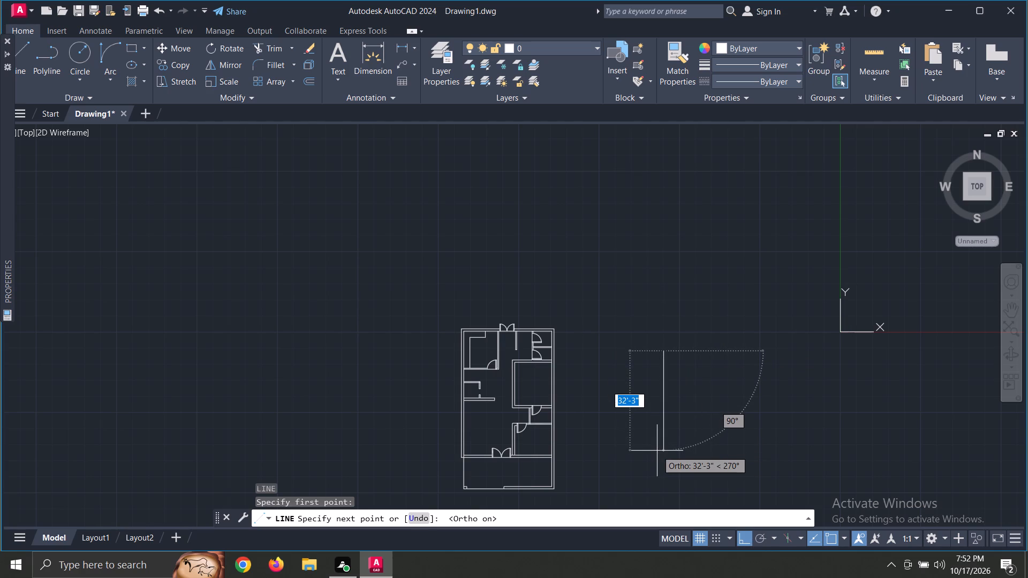
text(3')
key(space)
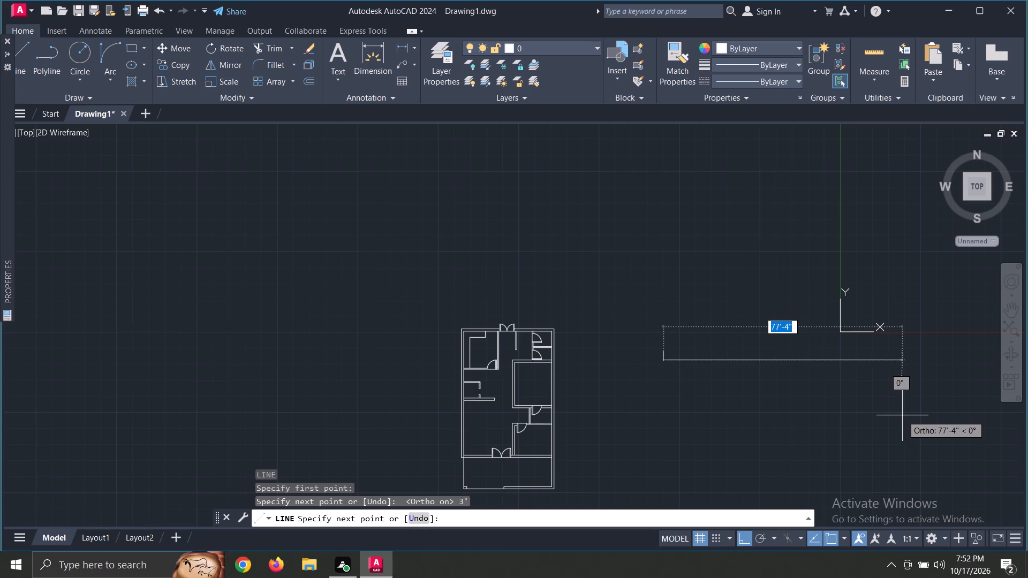
Continue from the line's lower end with a closed 3' by 3" rectangle extending right as the door leaf.
key(3)
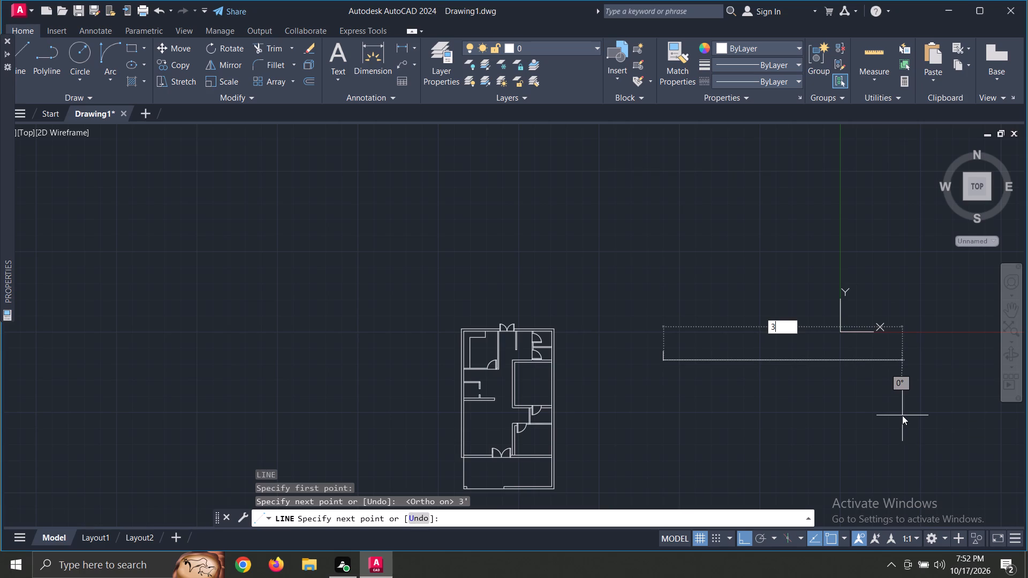
key(apostrophe)
key(Return)
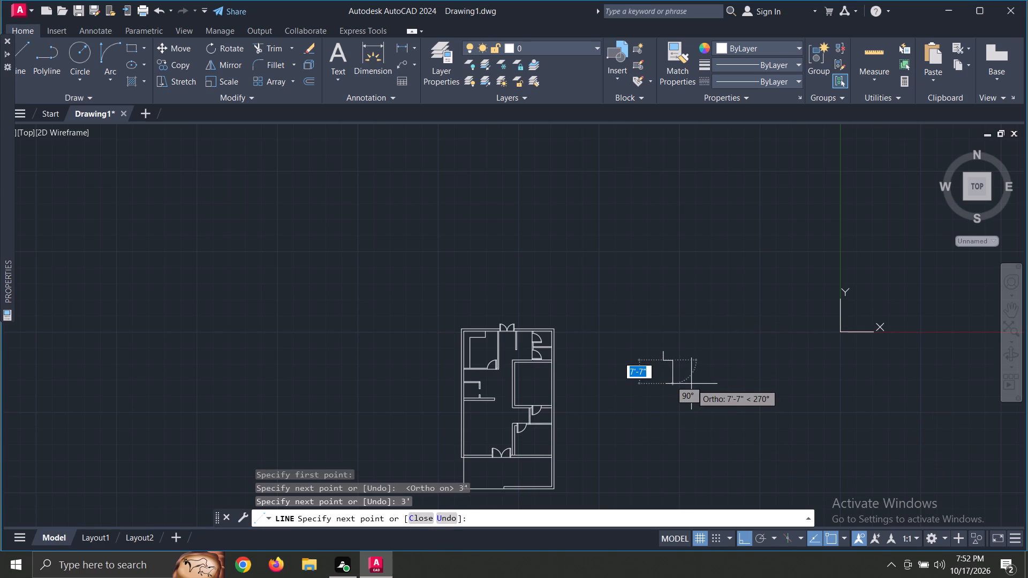
text(3")
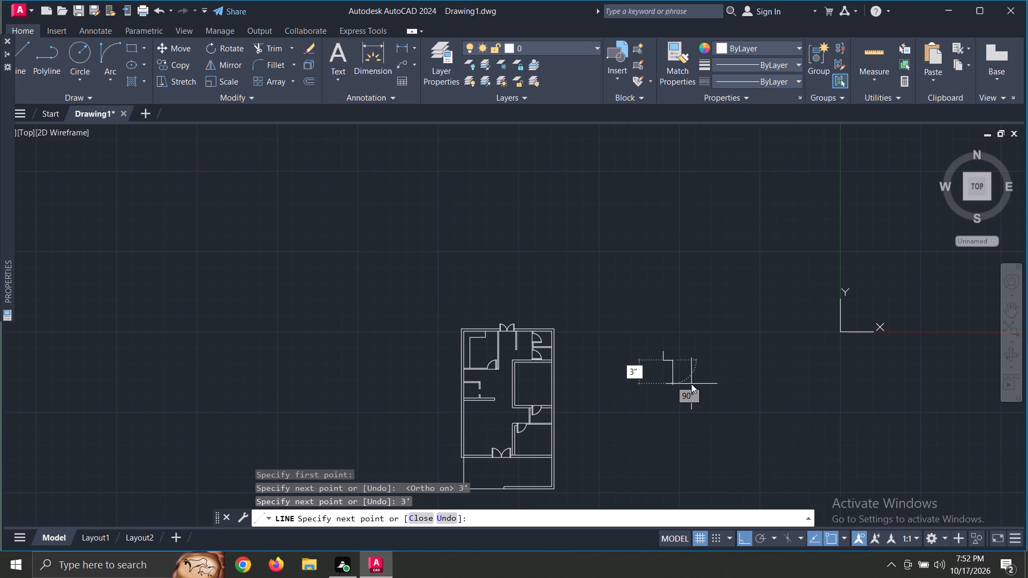
key(Return)
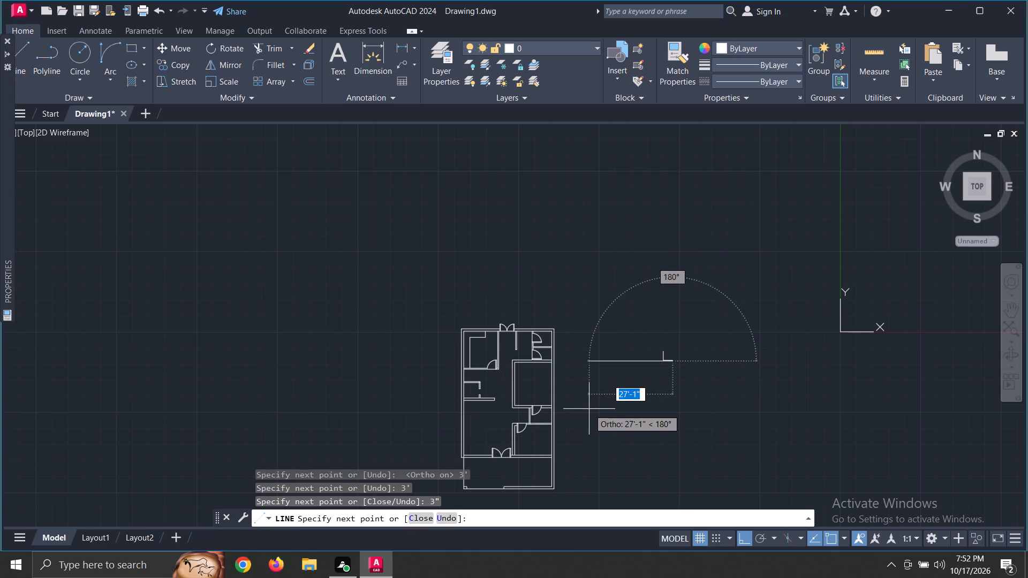
text(3')
key(Return)
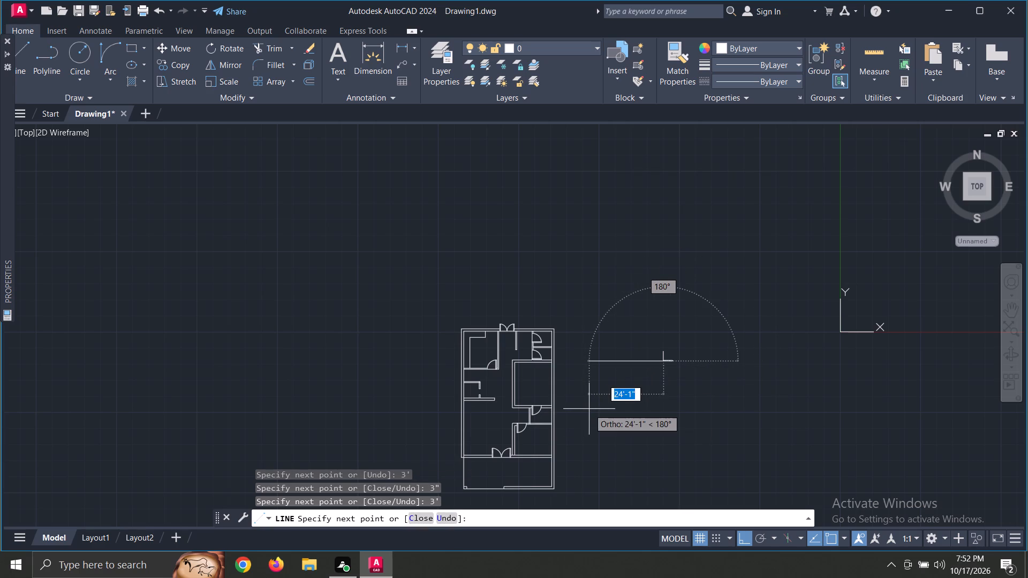
key(3)
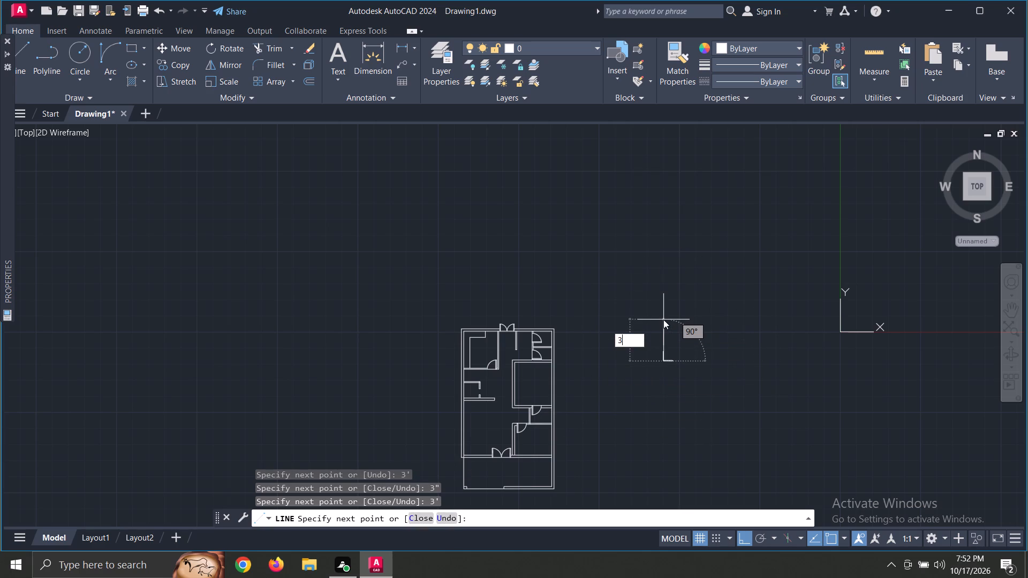
key(shift+quotedbl)
key(Return)
key(Escape)
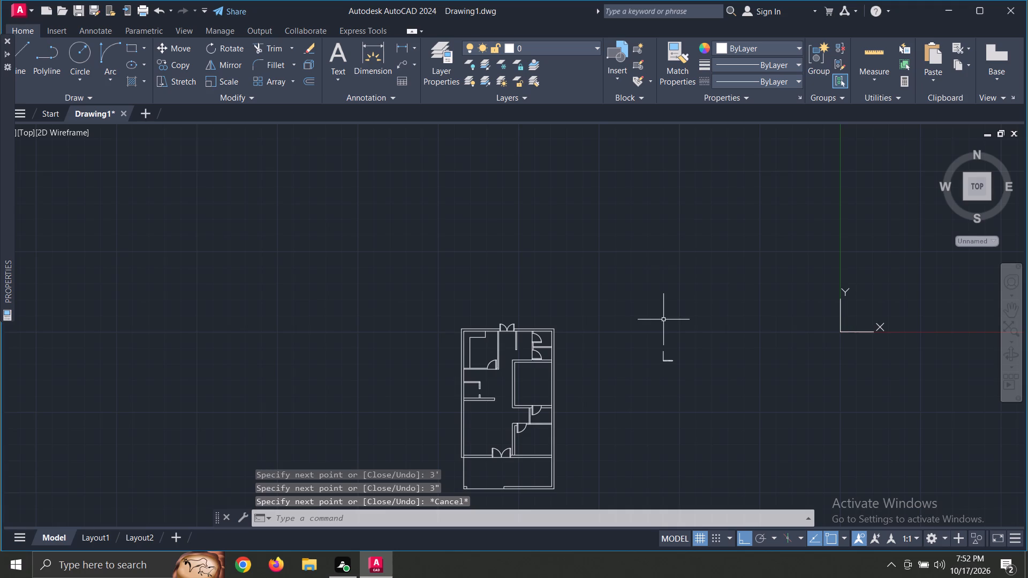
Draw the door swing as a Start, End, Direction arc from the vertical line's top to the leaf's outer upper corner, starting tangent at 0°.
scroll(685, 360, up, 3)
scroll(658, 323, up, 3)
scroll(611, 354, down, 2)
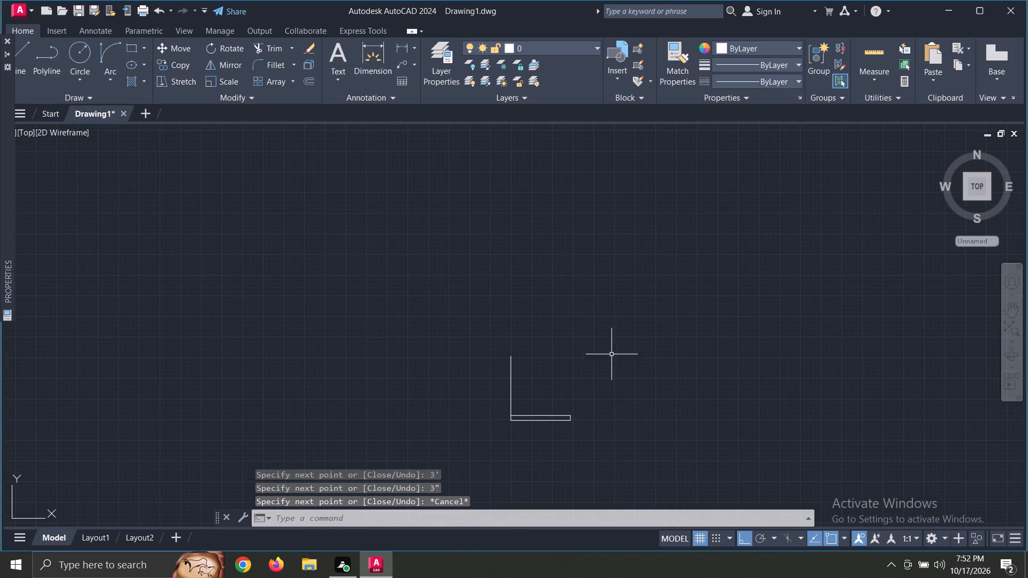
click(113, 80)
click(160, 241)
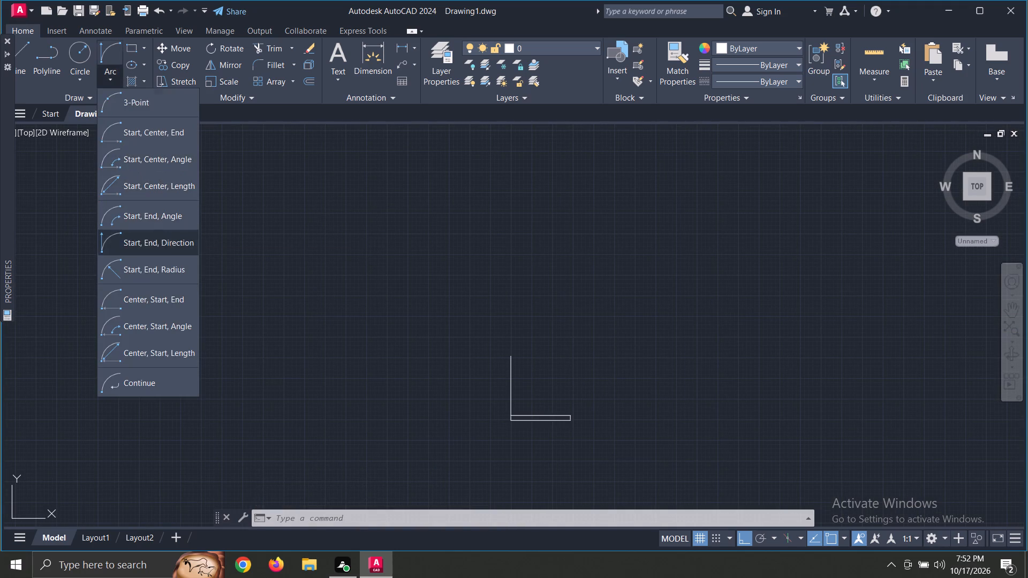
click(513, 354)
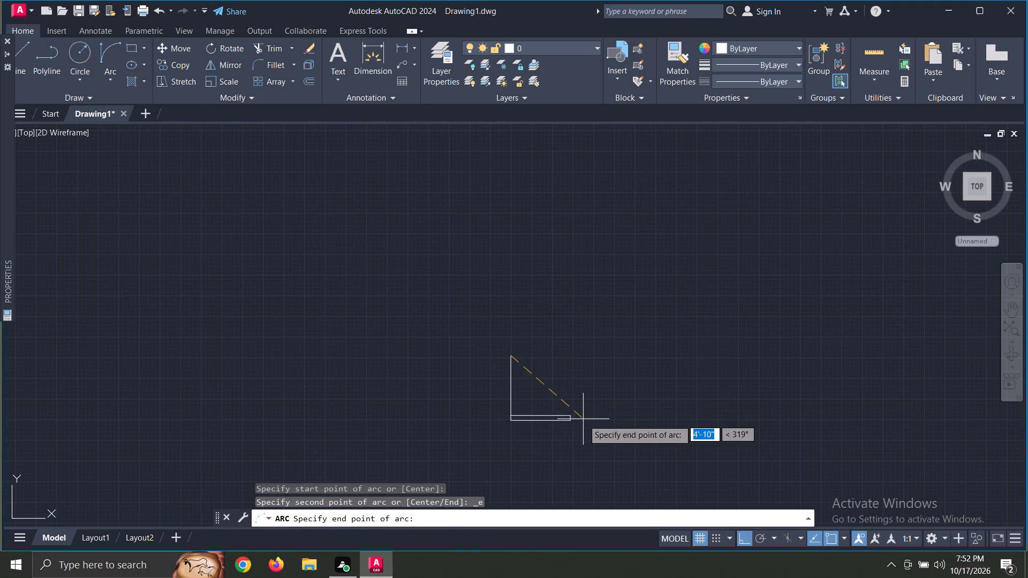
click(566, 414)
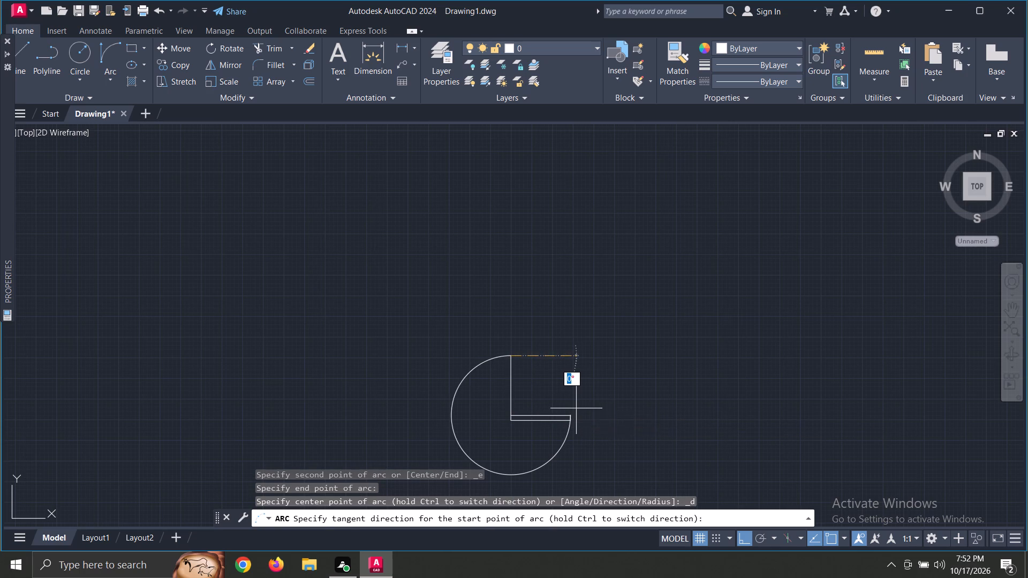
click(587, 397)
scroll(637, 375, down, 3)
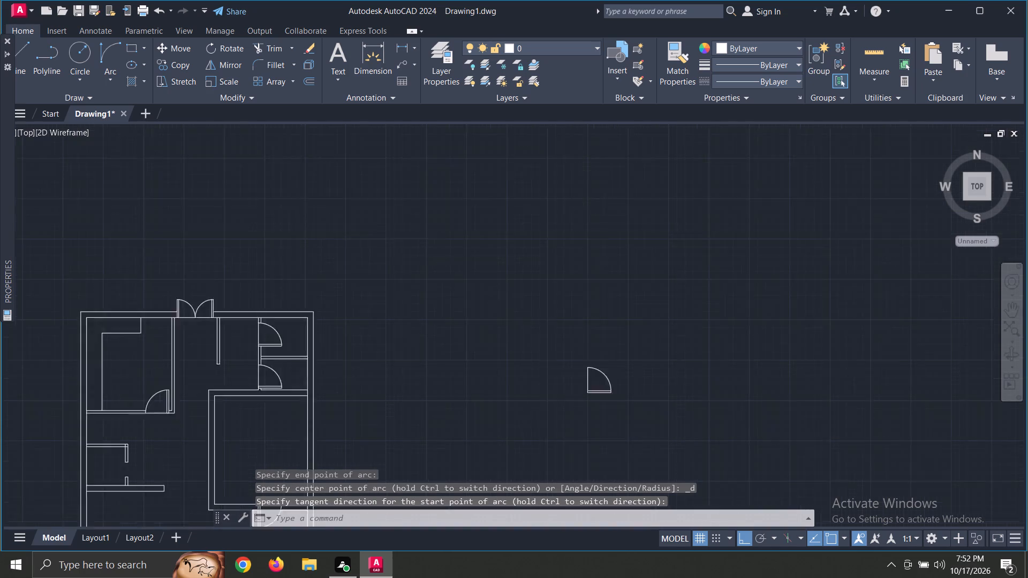
Group the new door's lines and swing arc, standing outside the plan, into a single object.
scroll(647, 382, up, 2)
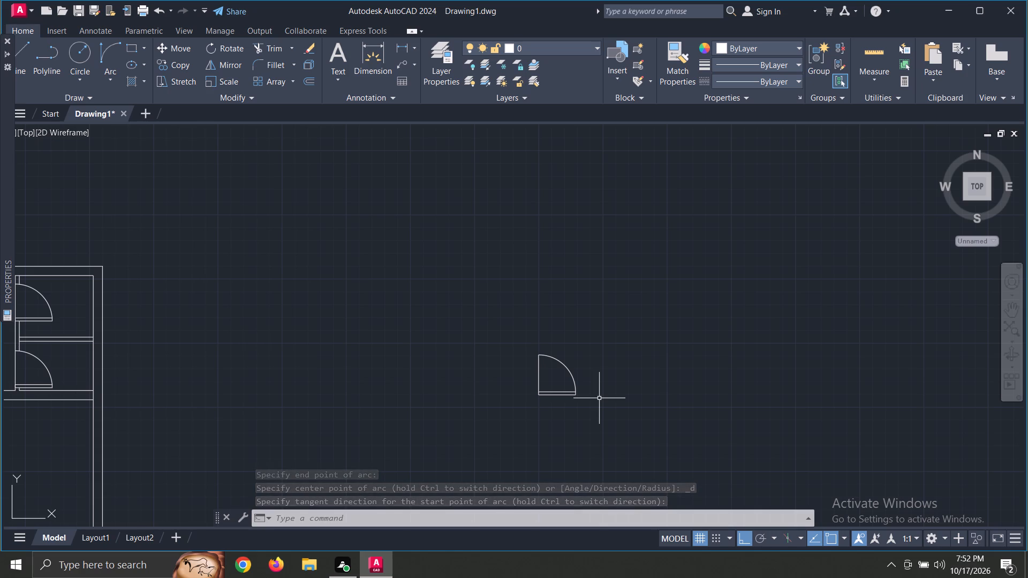
click(523, 328)
click(606, 439)
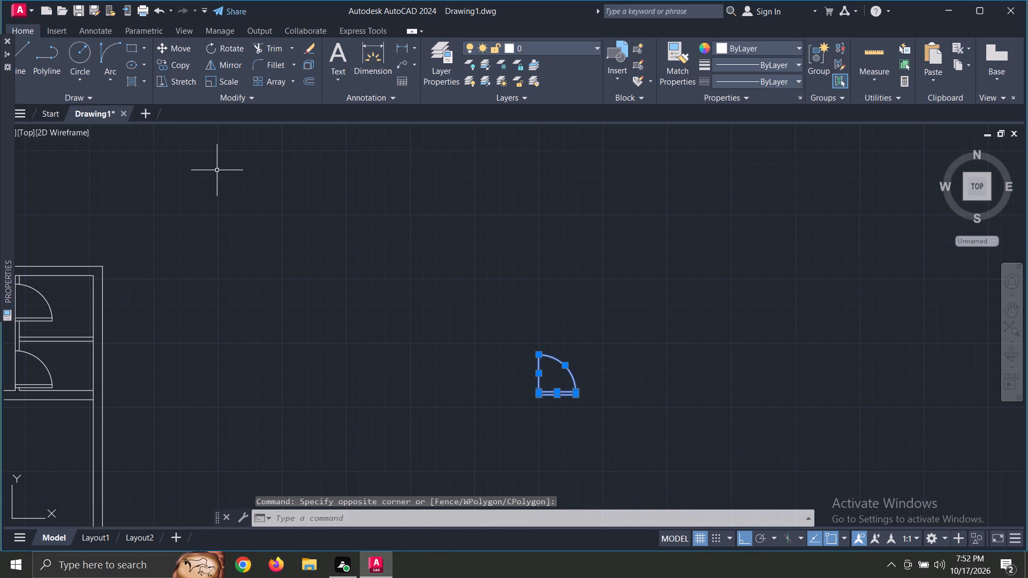
key(g)
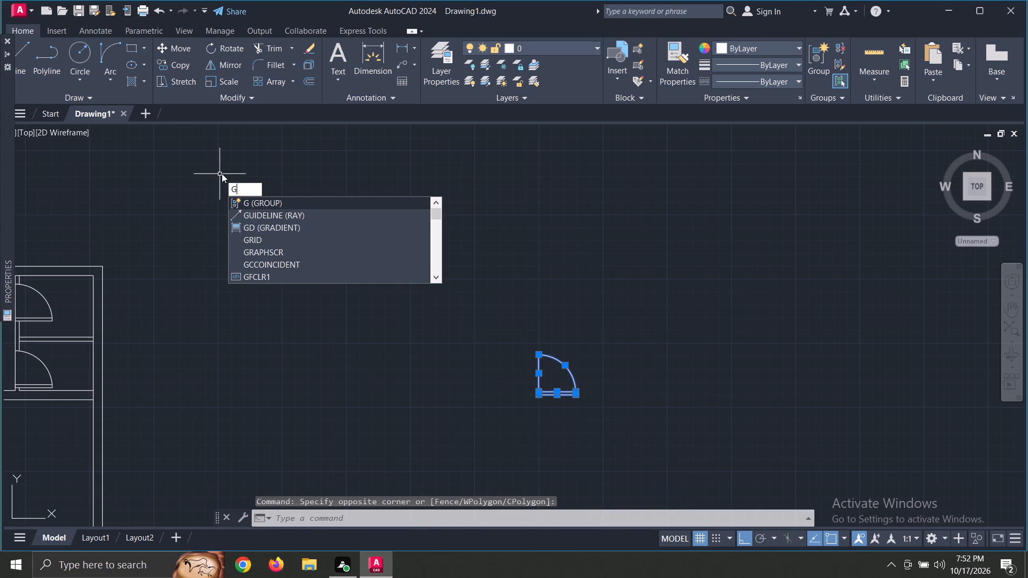
key(space)
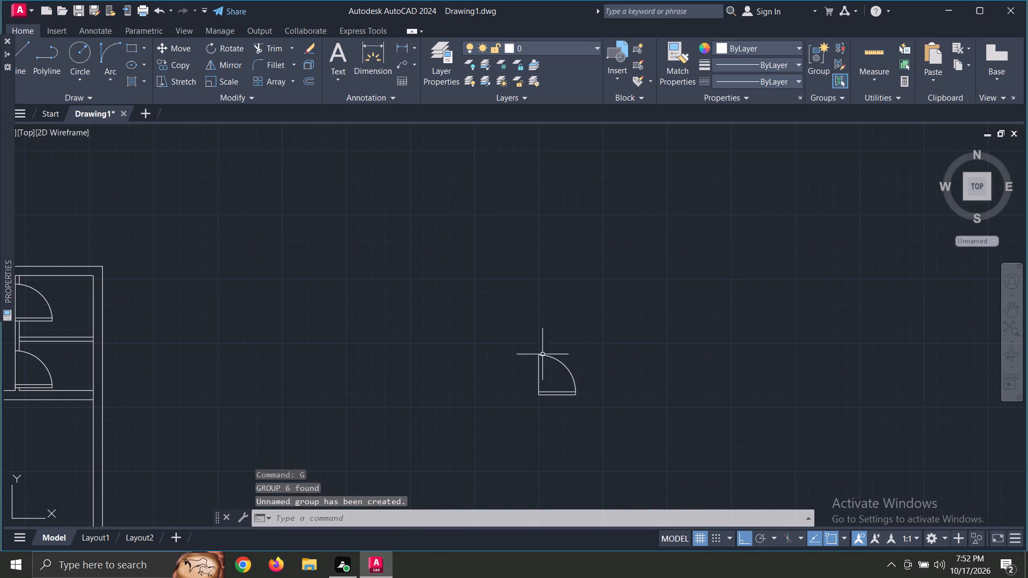
Copy the door group by its lower hinge corner onto the outer line of the middle right room's left wall, with Ortho and Osnap off.
click(522, 341)
click(594, 421)
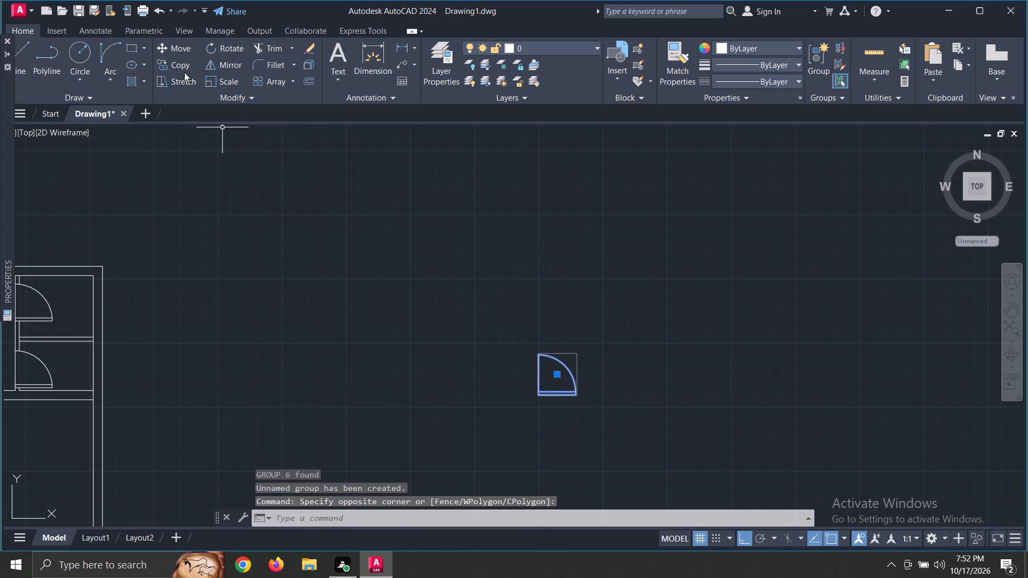
click(184, 71)
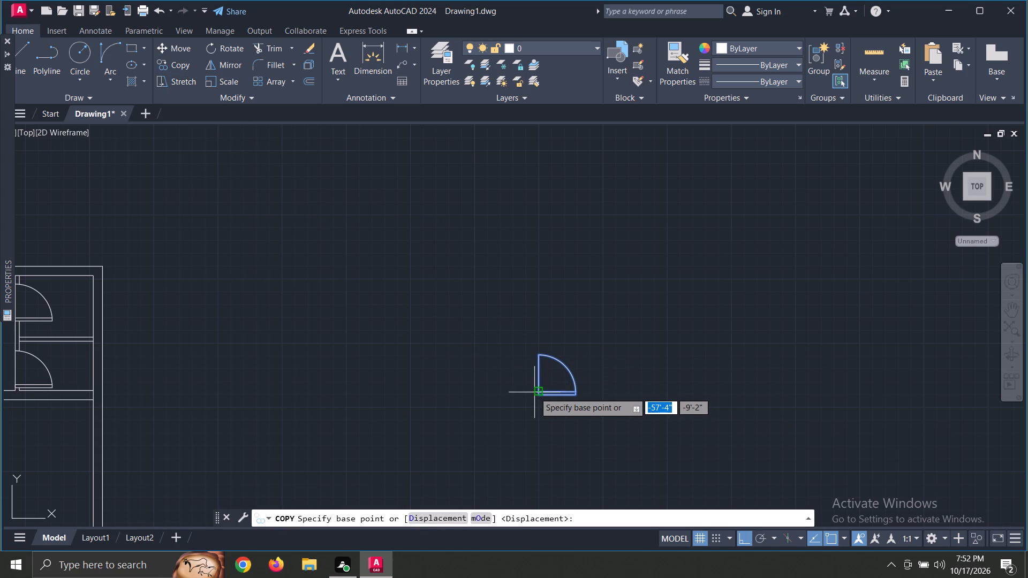
click(535, 396)
scroll(404, 341, down, 4)
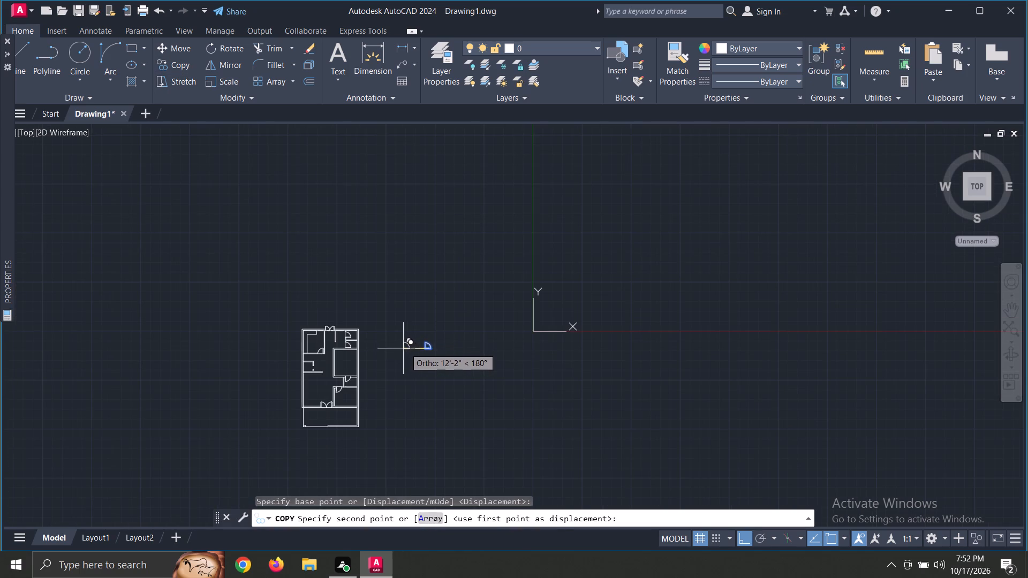
key(F8)
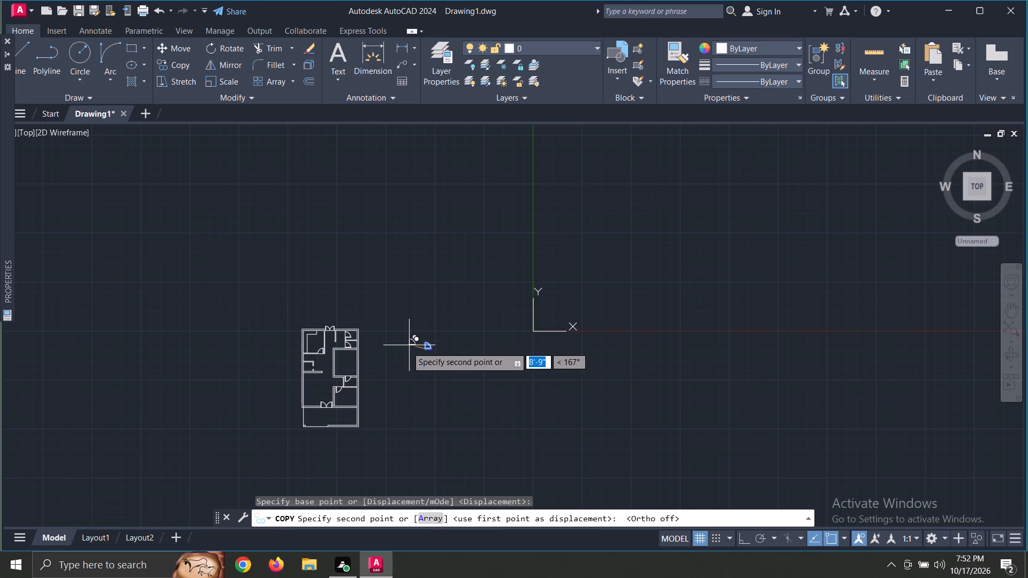
scroll(330, 370, up, 5)
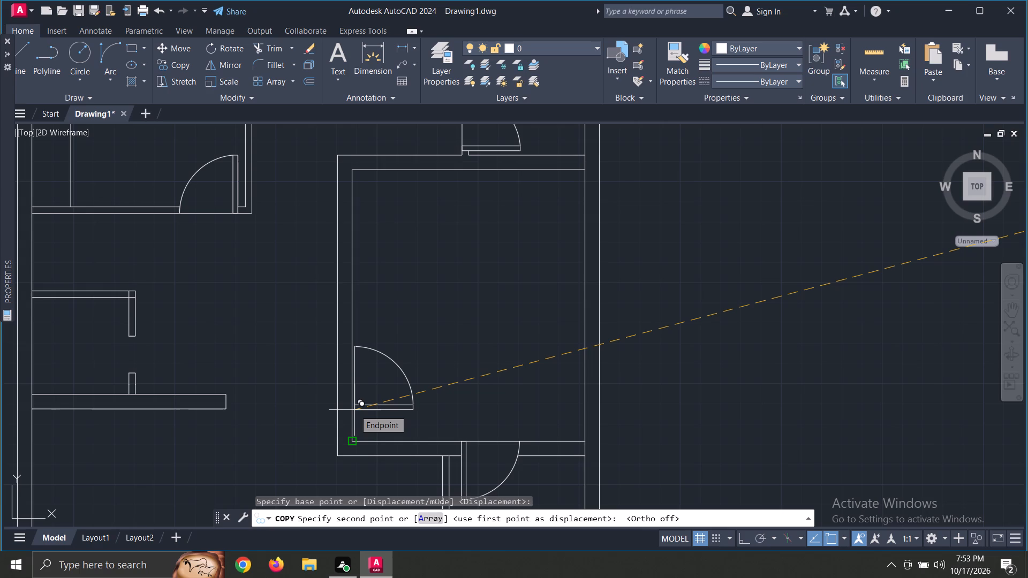
scroll(336, 403, up, 2)
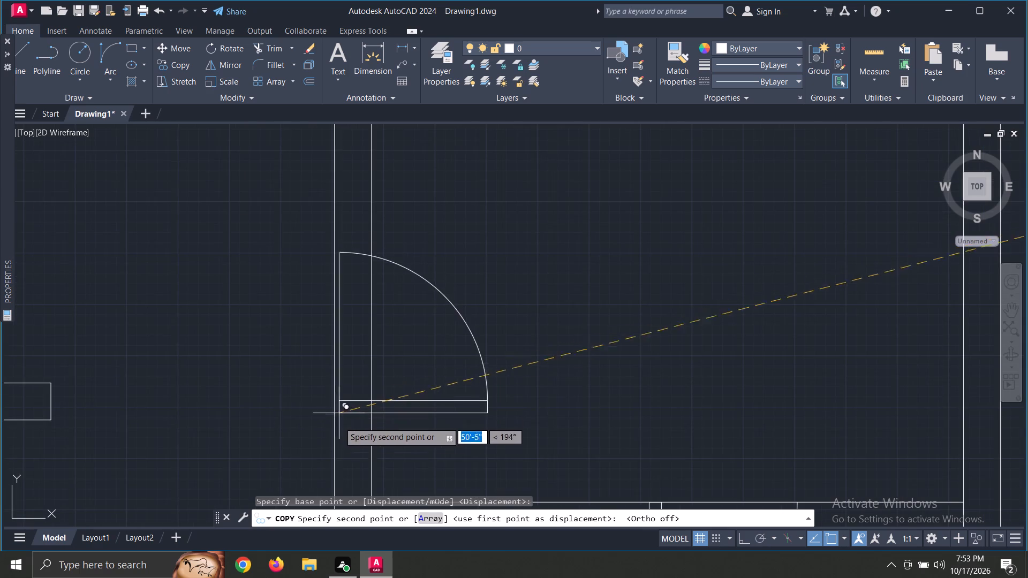
scroll(337, 419, down, 2)
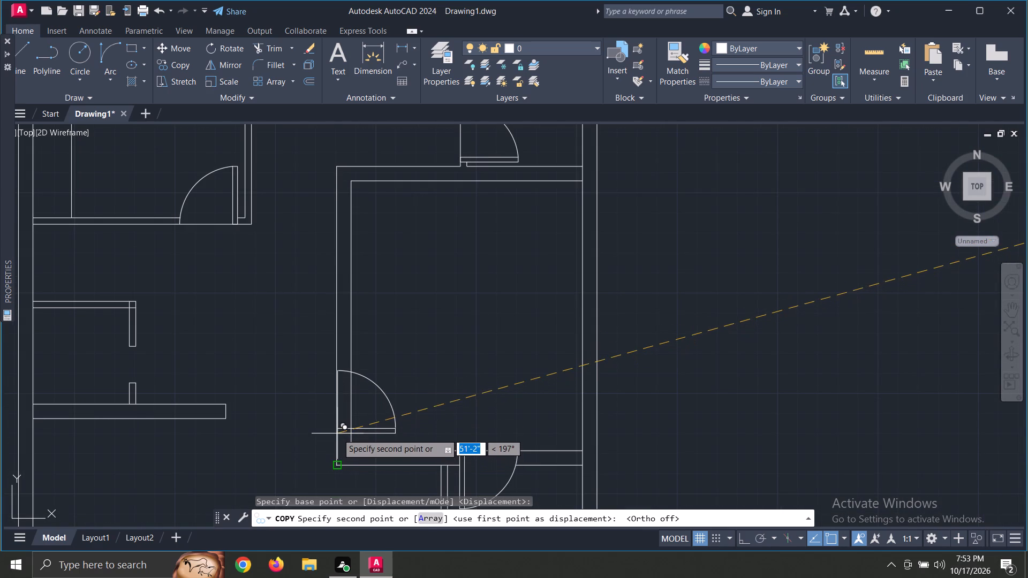
key(F3)
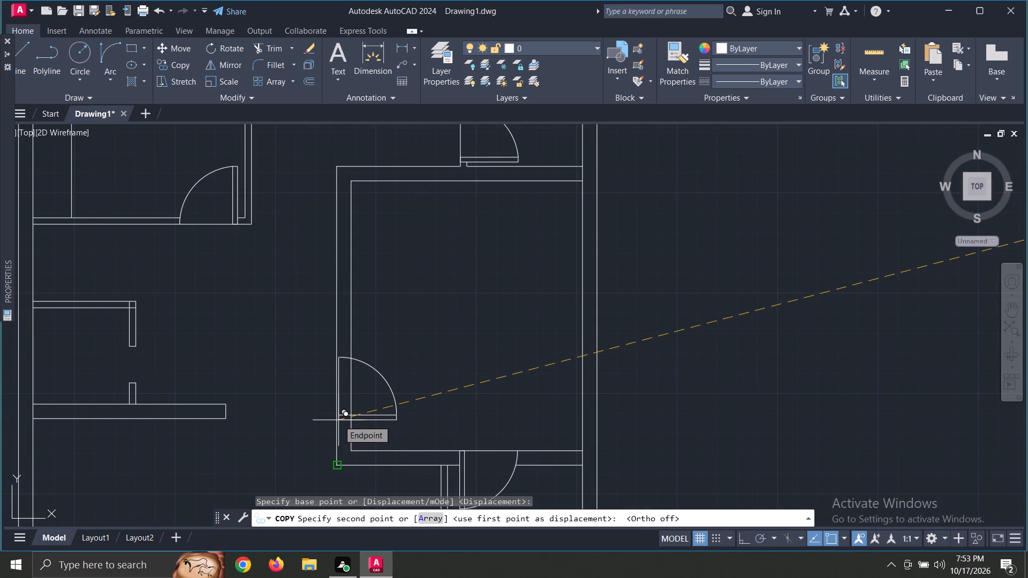
scroll(337, 422, up, 2)
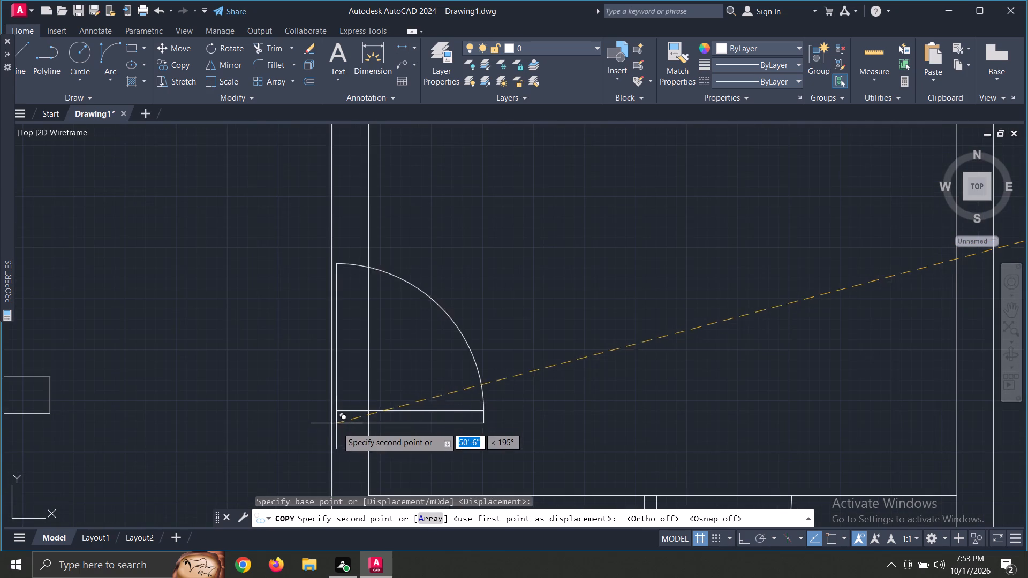
scroll(331, 441, up, 3)
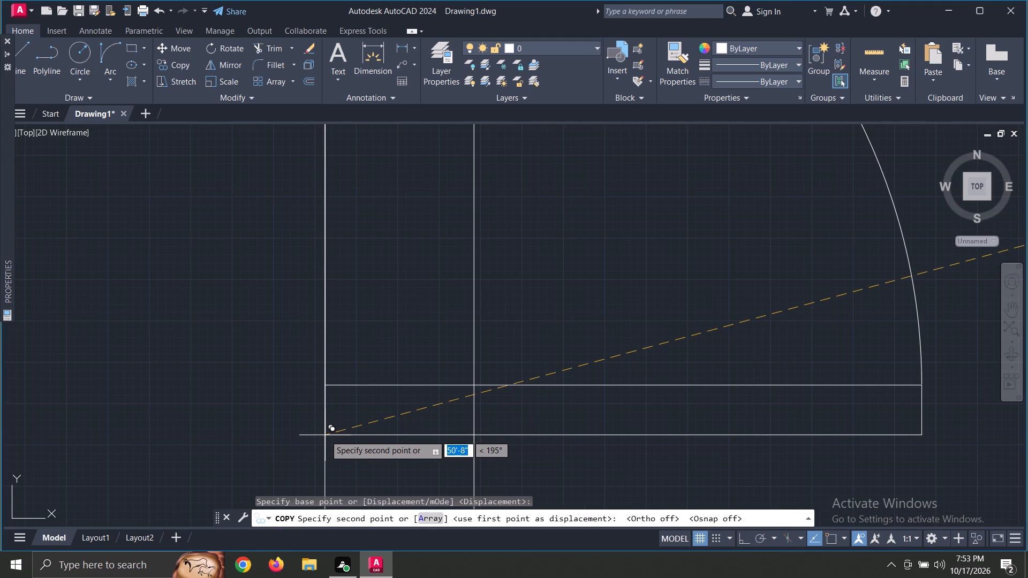
click(325, 435)
scroll(426, 398, down, 4)
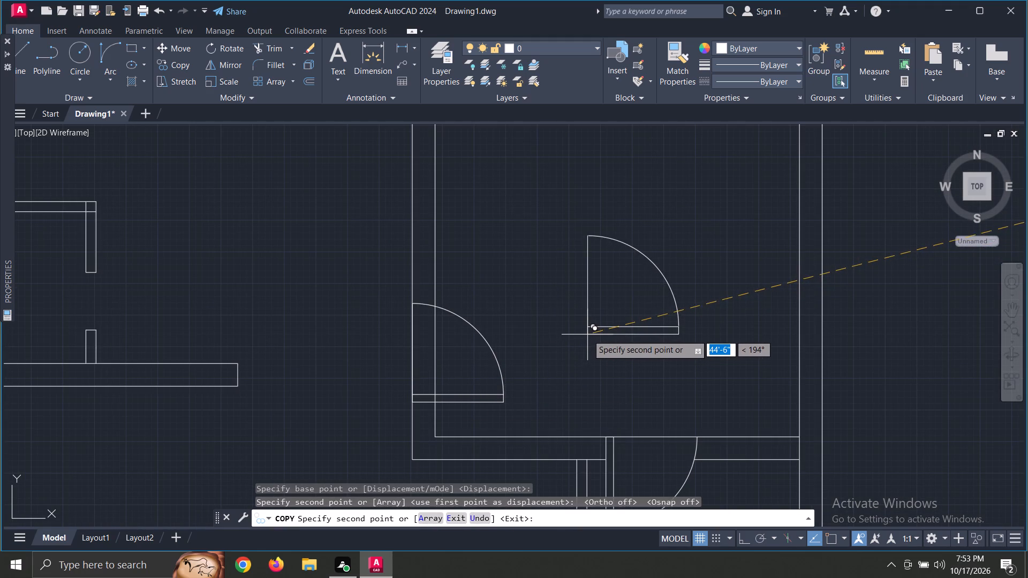
key(Escape)
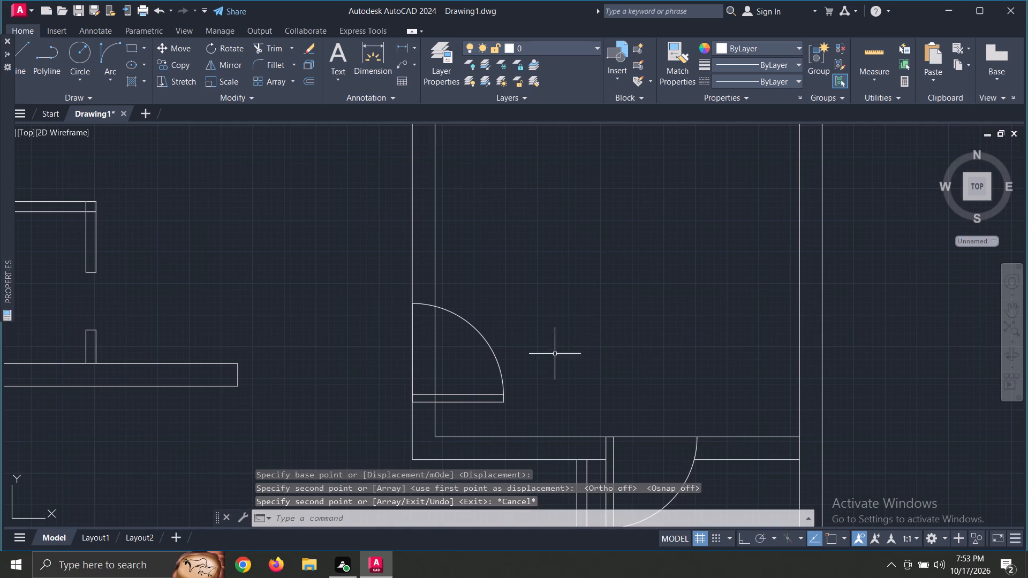
Move the copied door slightly upward along the middle right room's left wall, using its lower hinge corner as base point.
click(493, 354)
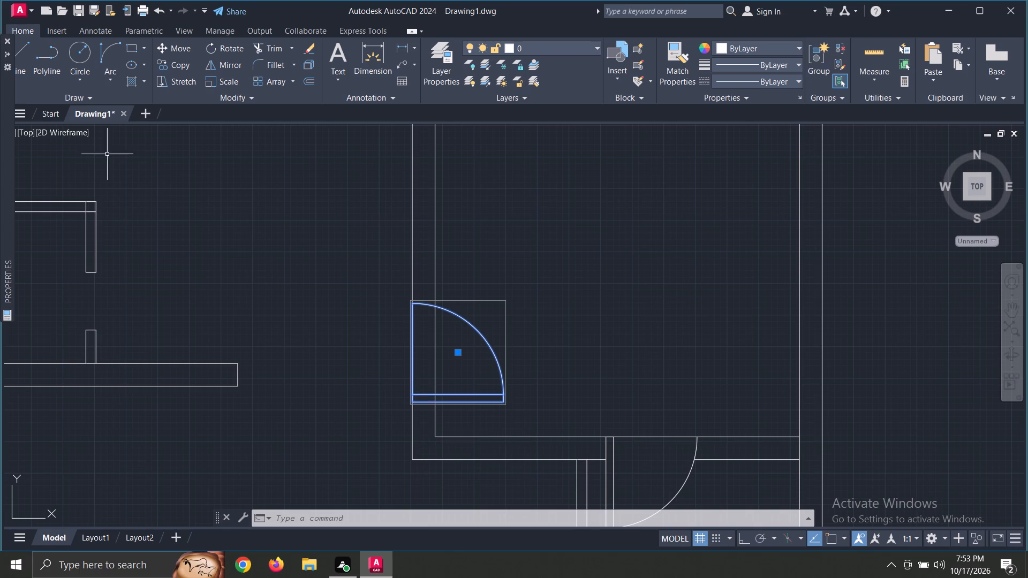
click(169, 49)
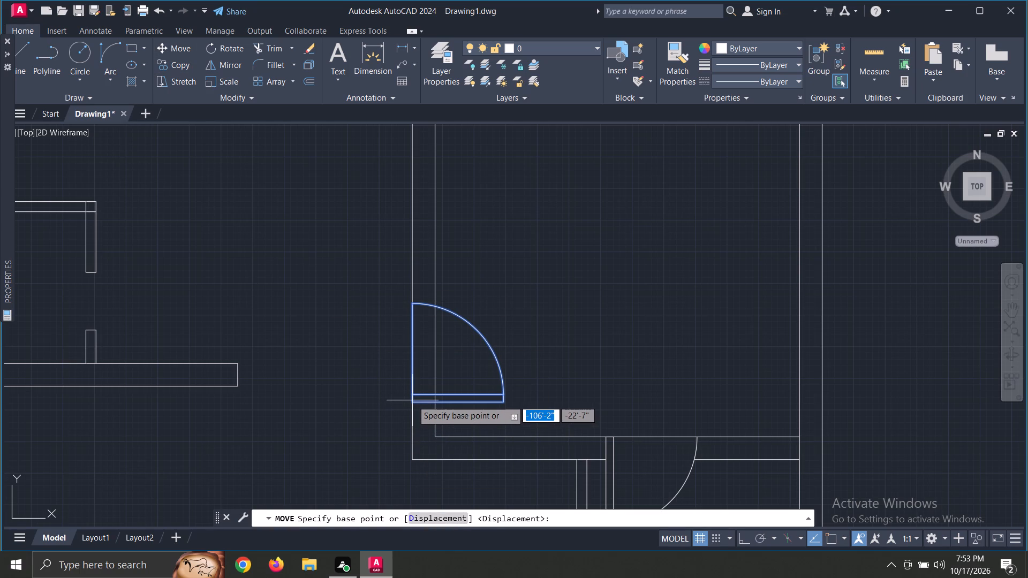
click(412, 401)
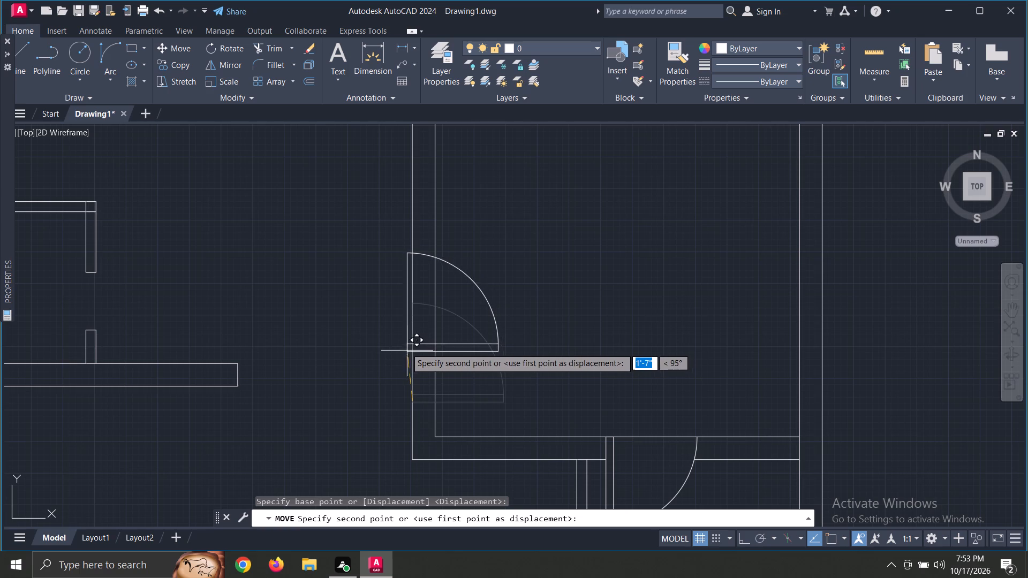
scroll(410, 345, up, 2)
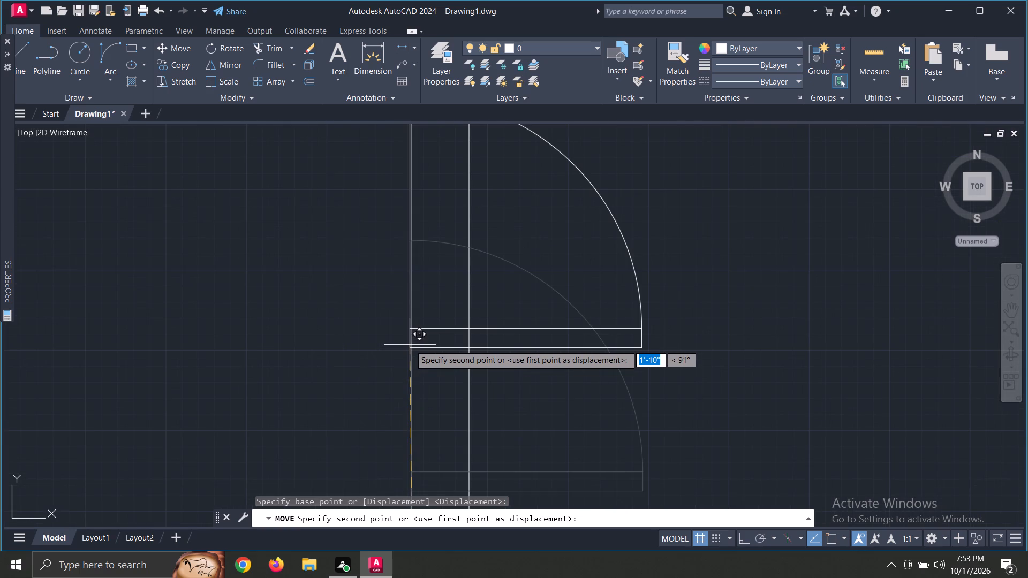
click(410, 357)
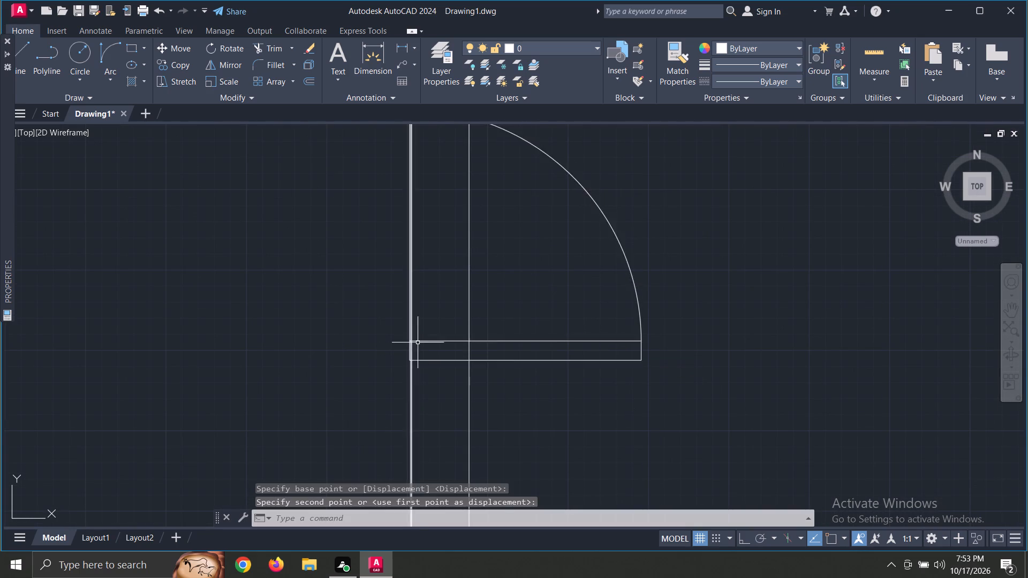
scroll(421, 338, down, 4)
scroll(435, 323, up, 2)
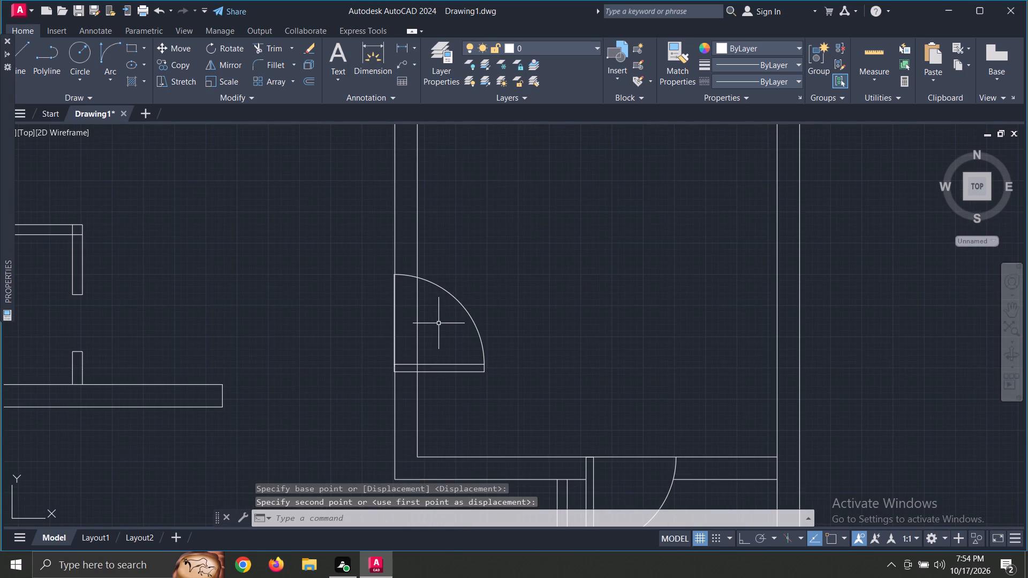
key(Escape)
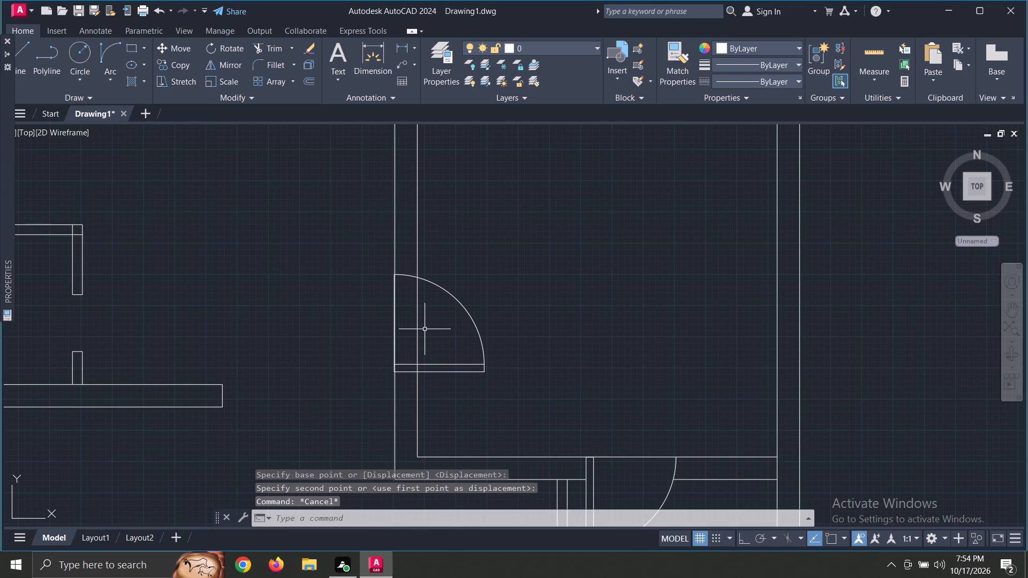
Trim both wall lines of the middle right room's left wall between the door's swing arc and its leaf.
key(t)
key(r)
key(space)
key(space)
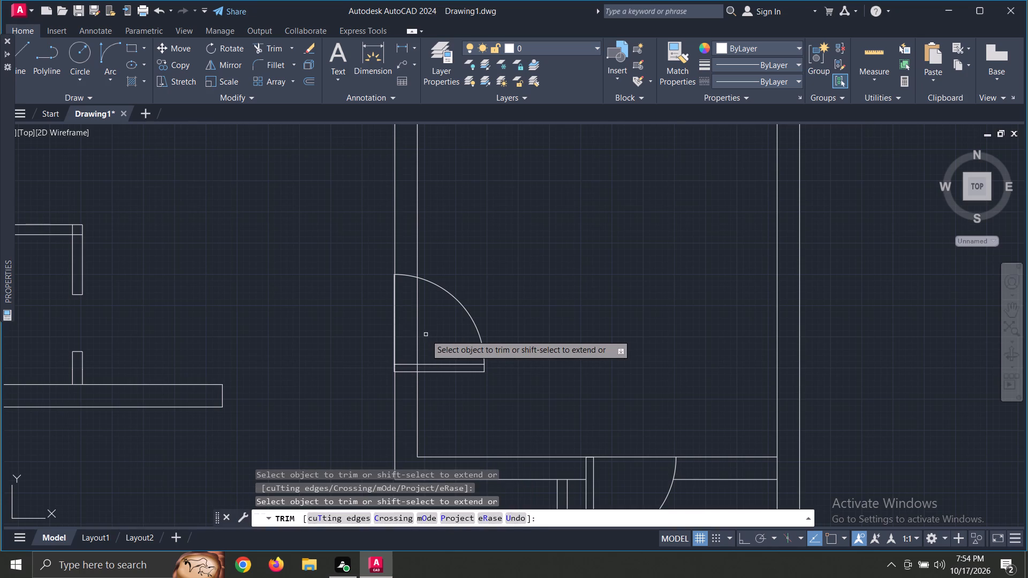
drag(426, 334, 415, 333)
scroll(388, 324, up, 3)
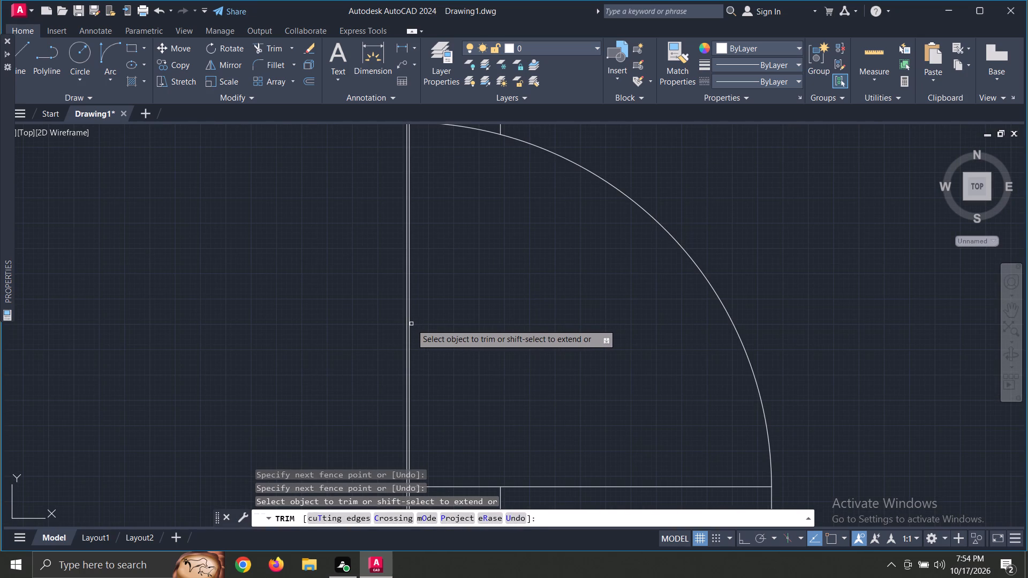
click(410, 324)
scroll(455, 323, down, 3)
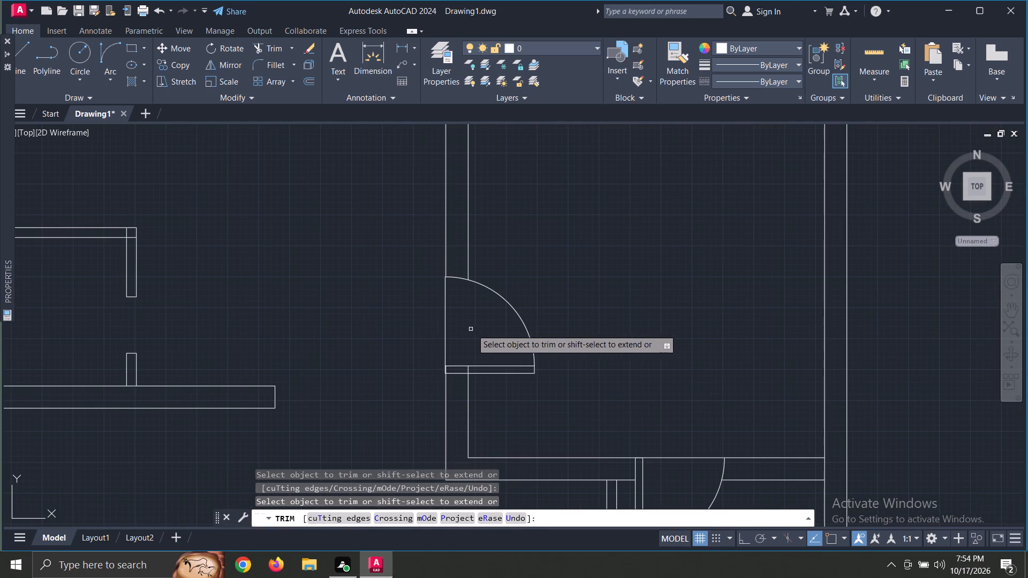
Trim the remaining wall line pieces crossing the door leaf in the middle right room's left wall.
scroll(468, 372, up, 3)
drag(450, 369, 471, 369)
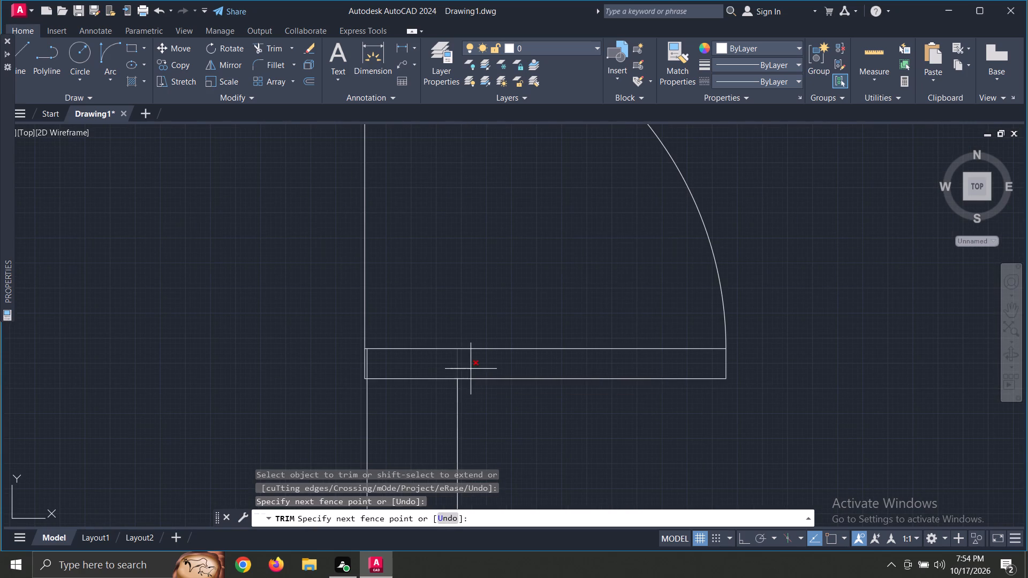
drag(471, 369, 472, 368)
scroll(364, 363, up, 3)
click(368, 360)
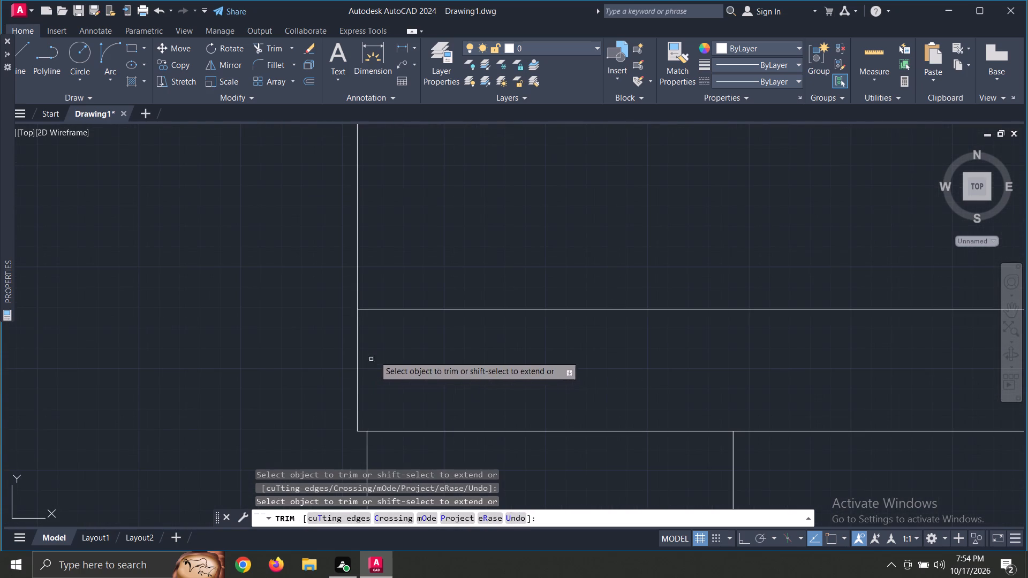
scroll(403, 344, down, 4)
scroll(546, 417, down, 2)
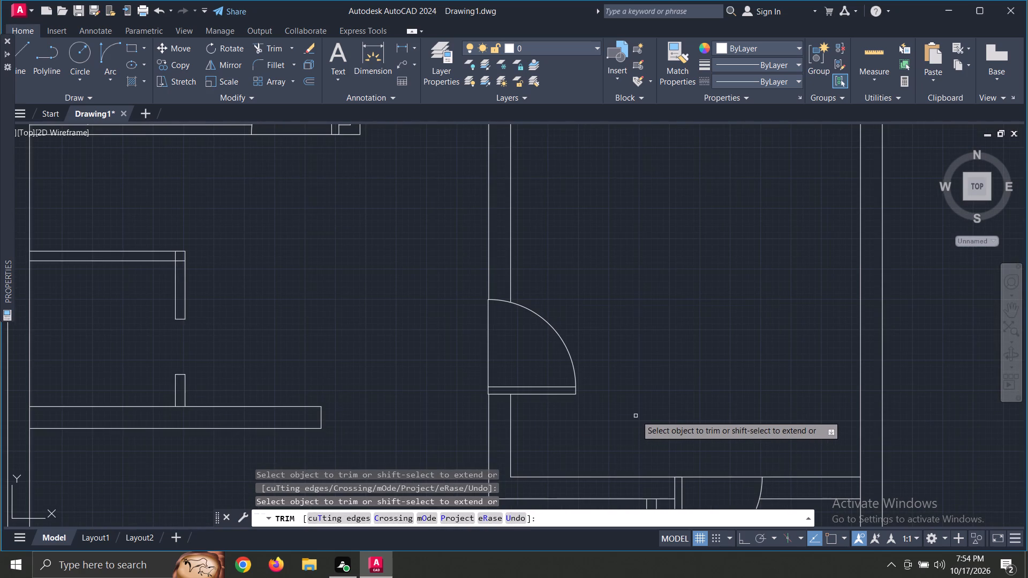
scroll(630, 393, down, 3)
scroll(639, 389, up, 2)
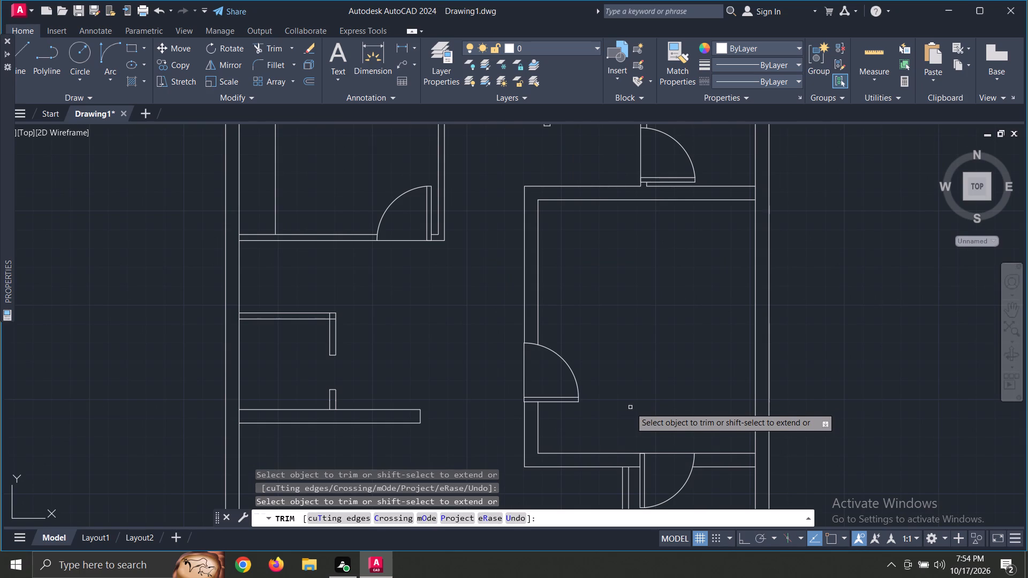
key(Escape)
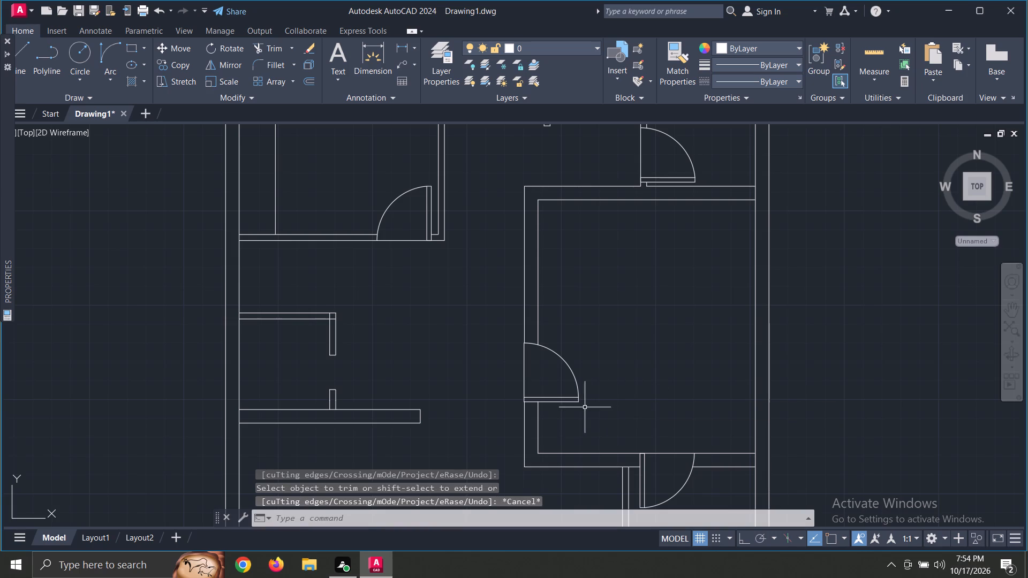
Examine the whole floor plan, checking the rooms and their fitted doors.
scroll(669, 376, down, 3)
scroll(662, 397, up, 2)
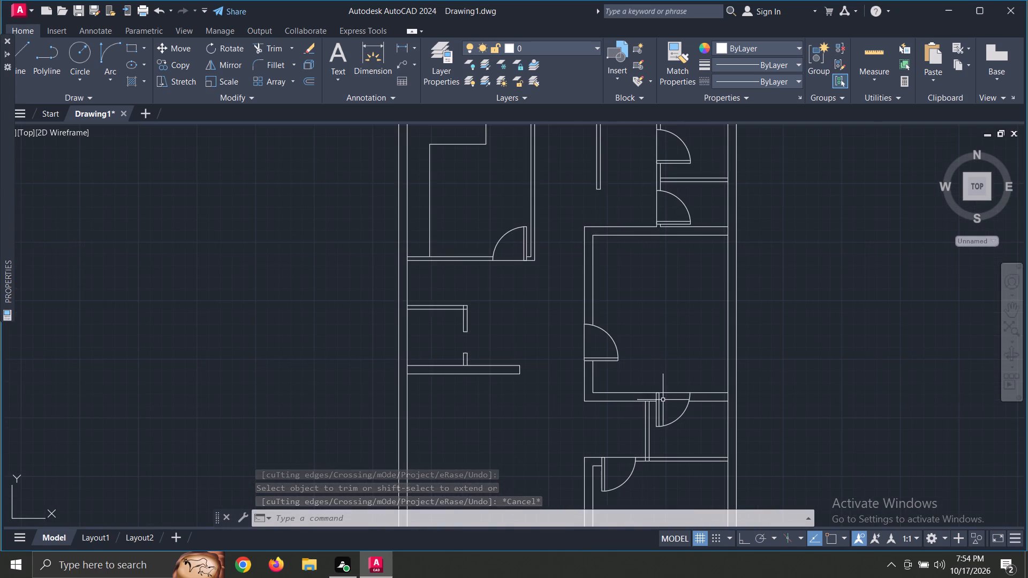
scroll(665, 400, down, 2)
scroll(654, 459, up, 1)
middle_drag(649, 467, 622, 320)
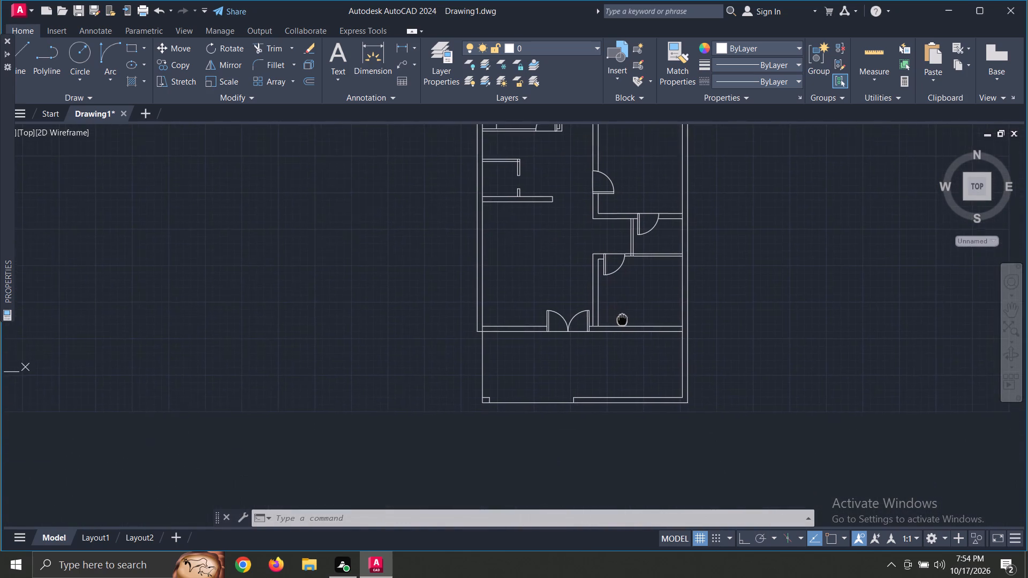
scroll(567, 374, up, 2)
scroll(599, 367, down, 3)
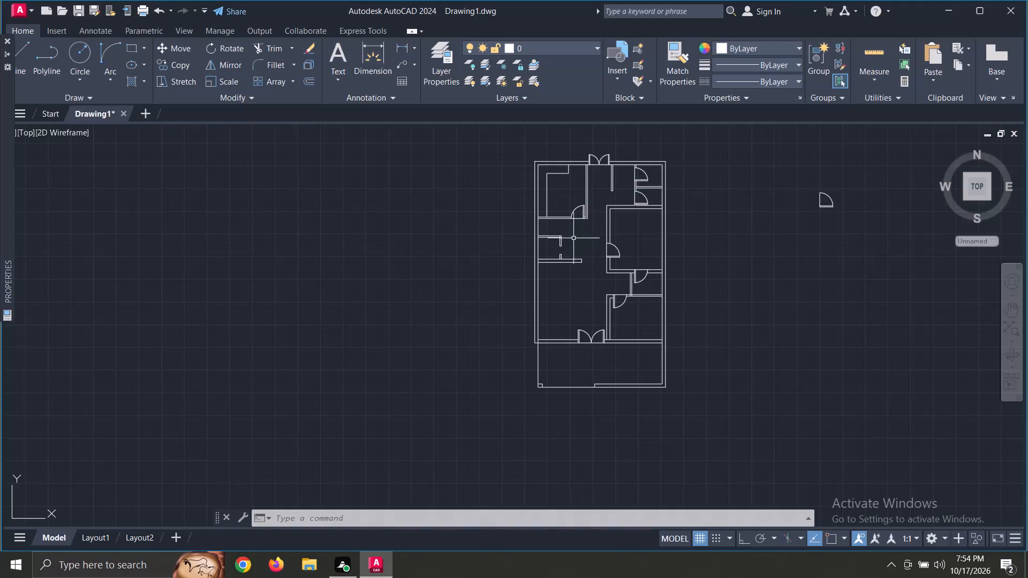
middle_drag(573, 238, 523, 374)
scroll(524, 362, up, 1)
middle_drag(550, 416, 542, 303)
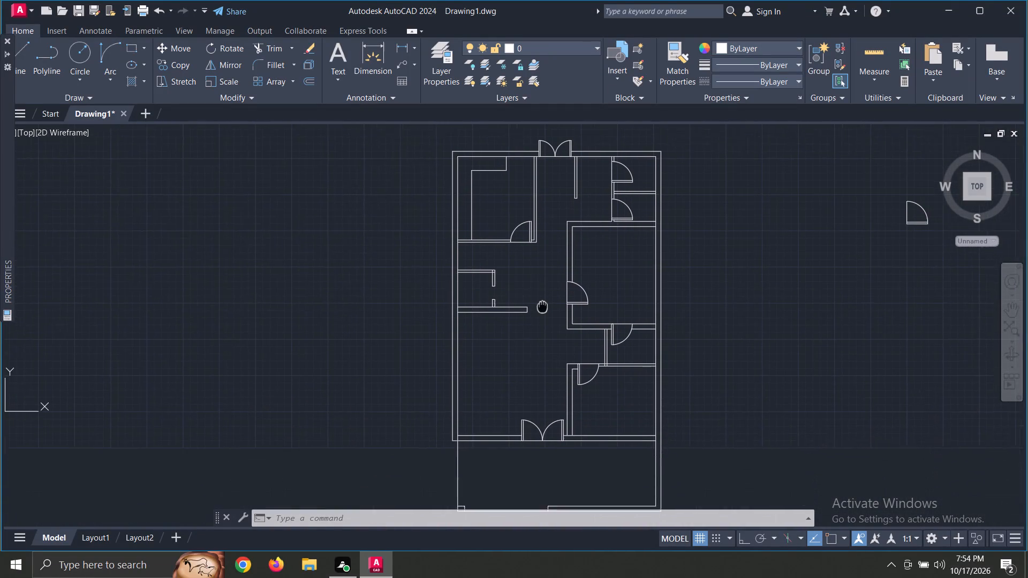
Delete the spare door standing outside the floor plan, to the right of the building.
middle_drag(542, 303, 537, 305)
scroll(536, 306, down, 1)
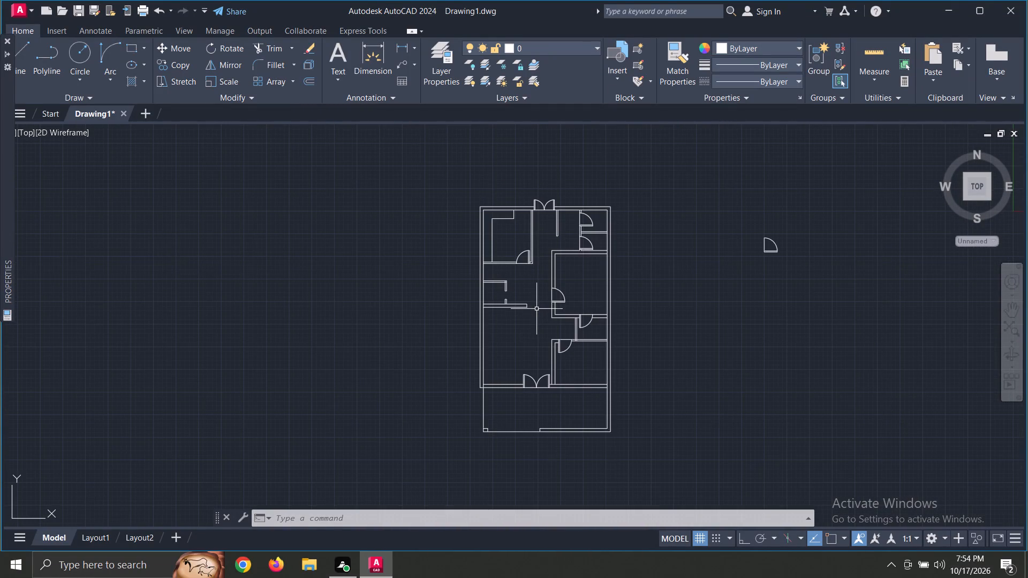
middle_drag(536, 319, 520, 290)
scroll(520, 290, up, 1)
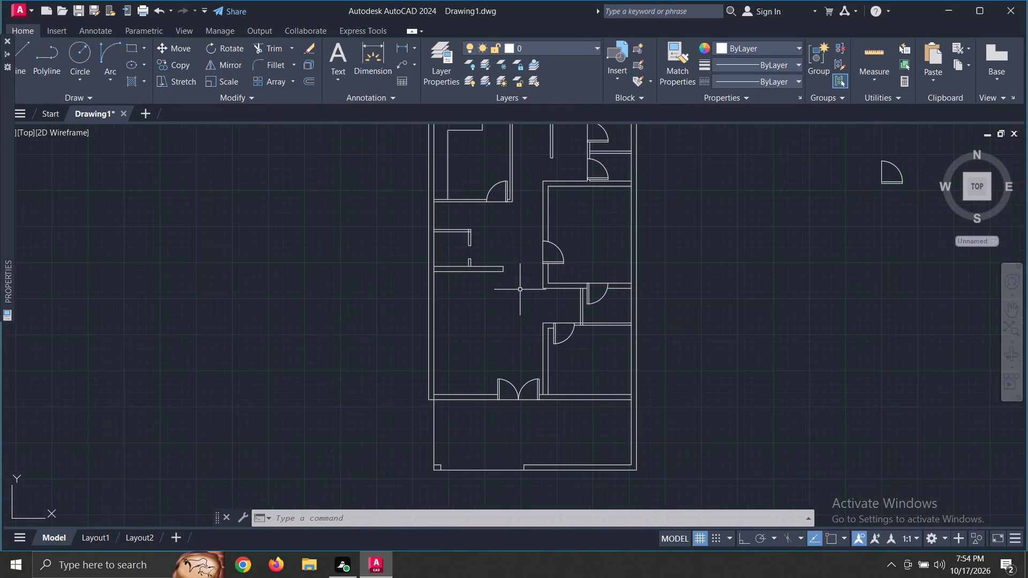
middle_drag(520, 290, 512, 321)
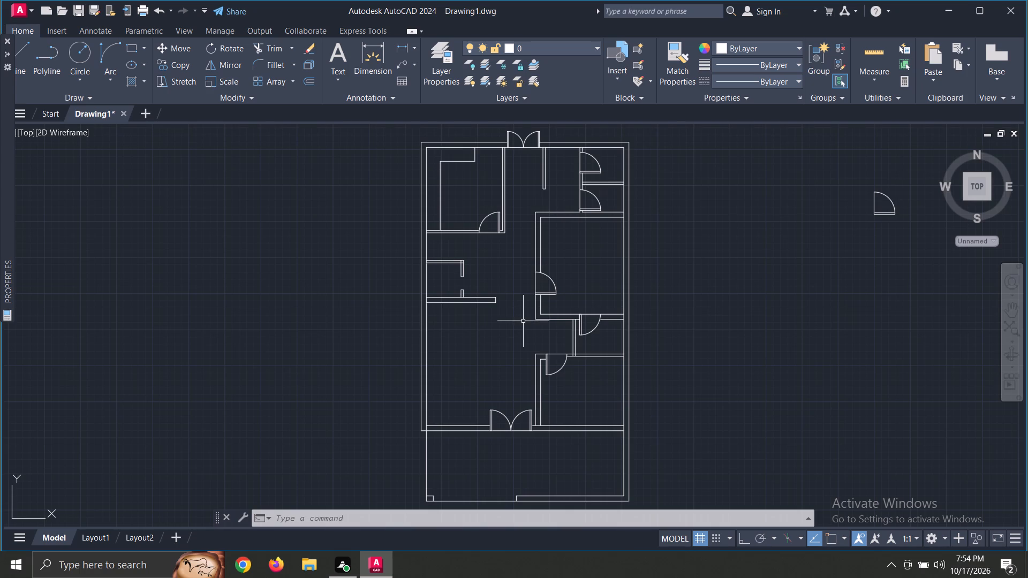
click(855, 170)
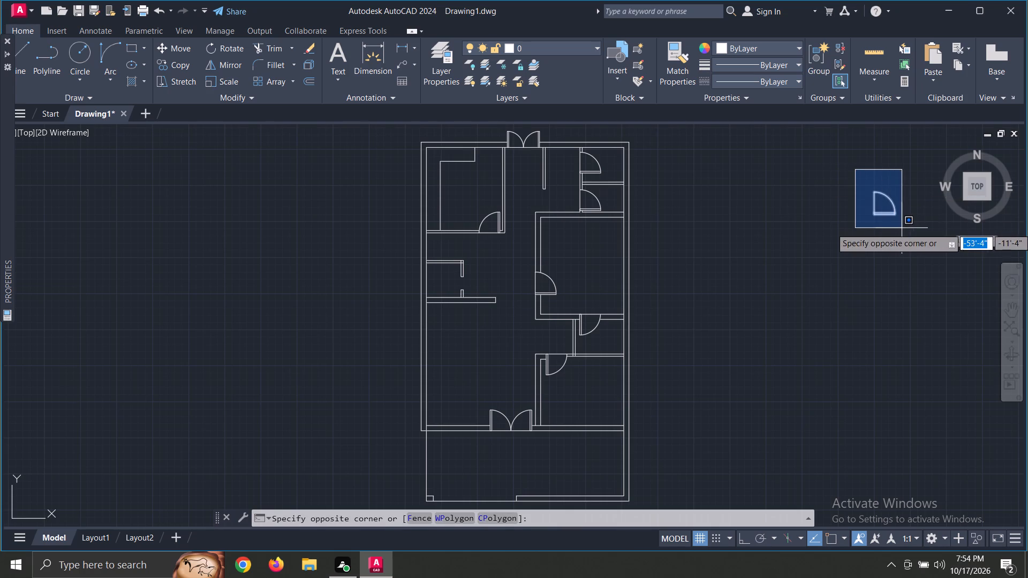
click(902, 228)
key(Delete)
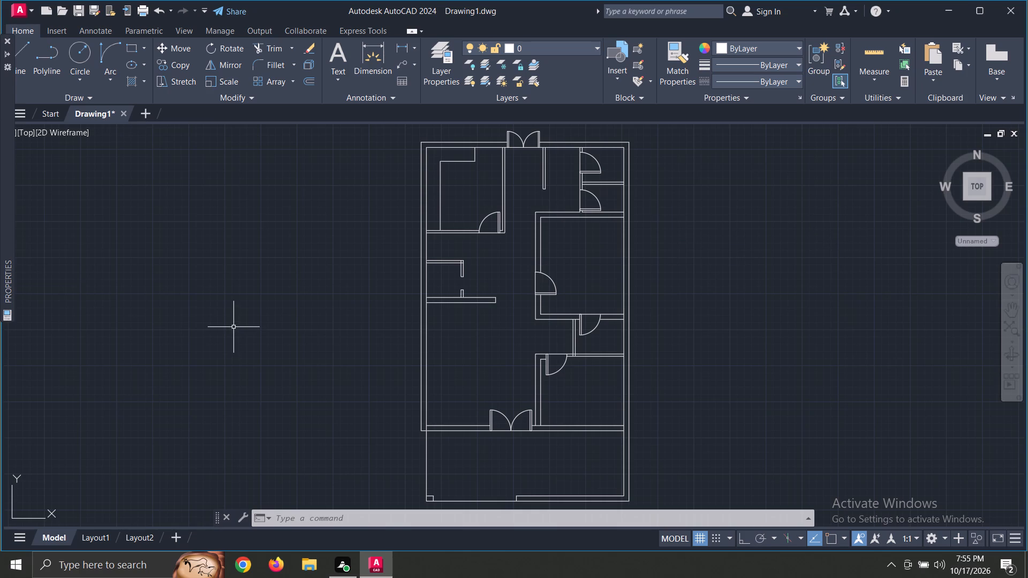
Insert the Bed - Queen block from DesignCenter's Home - Space Planner drawing in the empty space right of the floor plan.
key(ctrl+2)
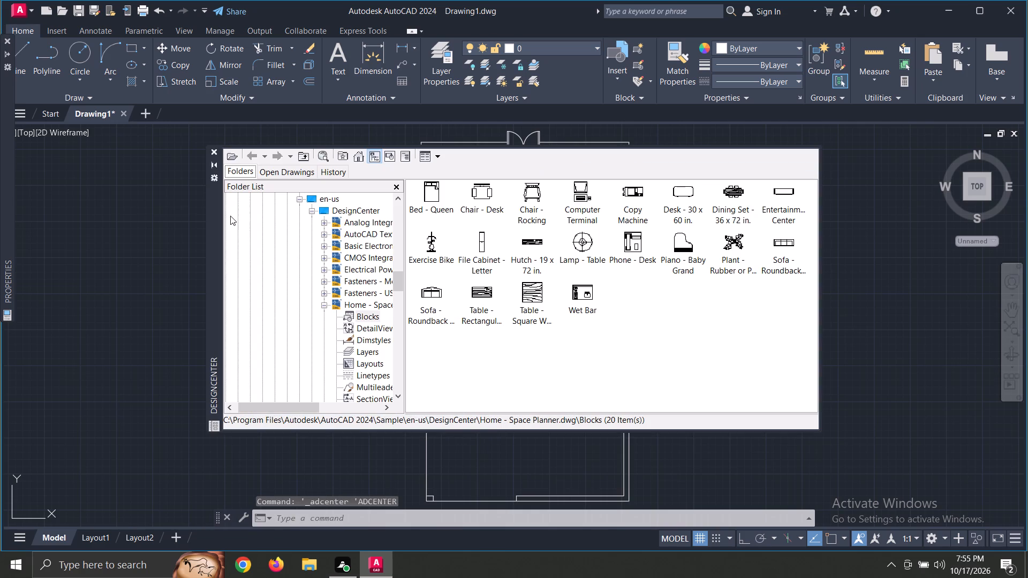
click(440, 198)
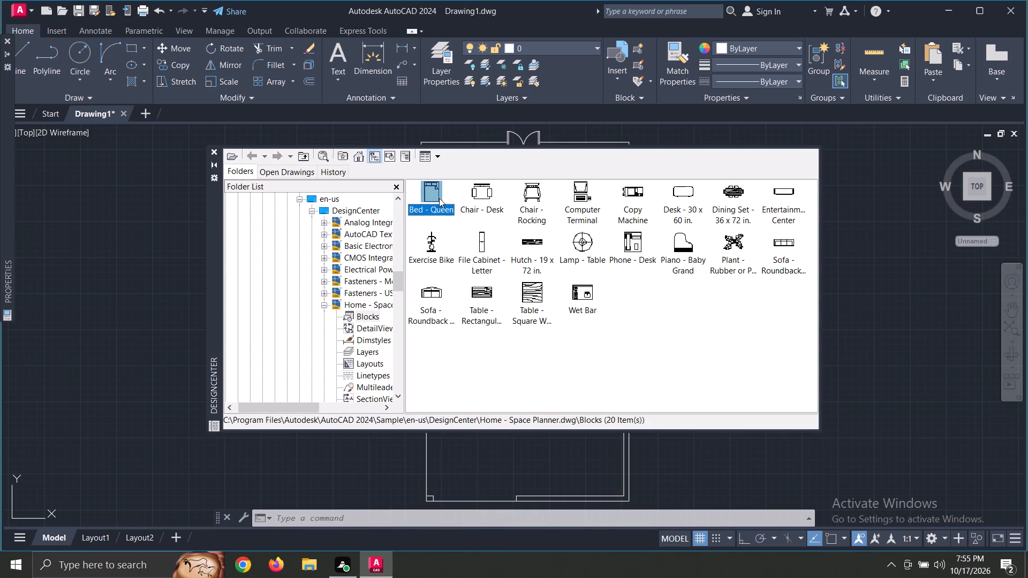
double_click(439, 199)
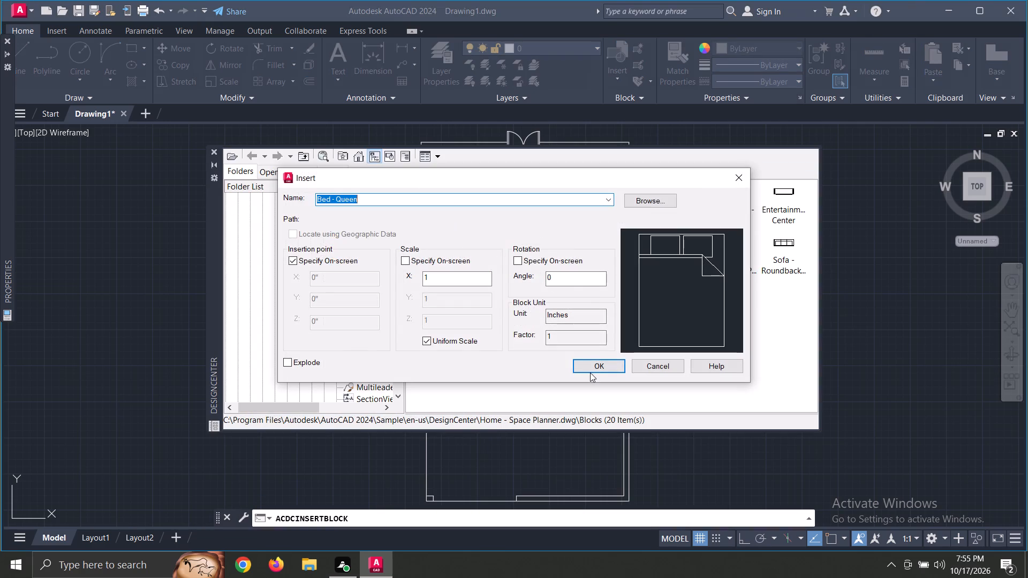
click(592, 365)
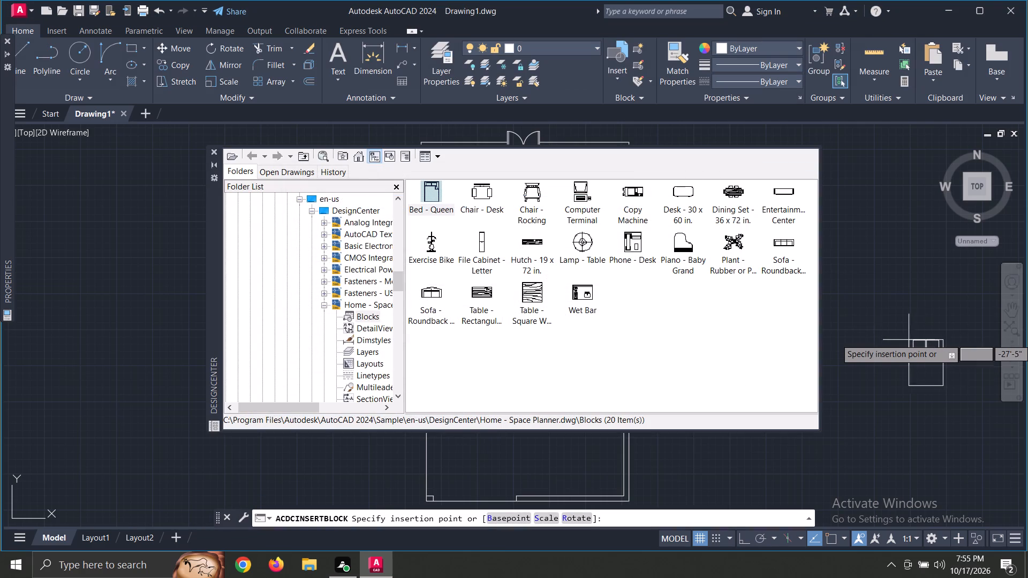
click(898, 321)
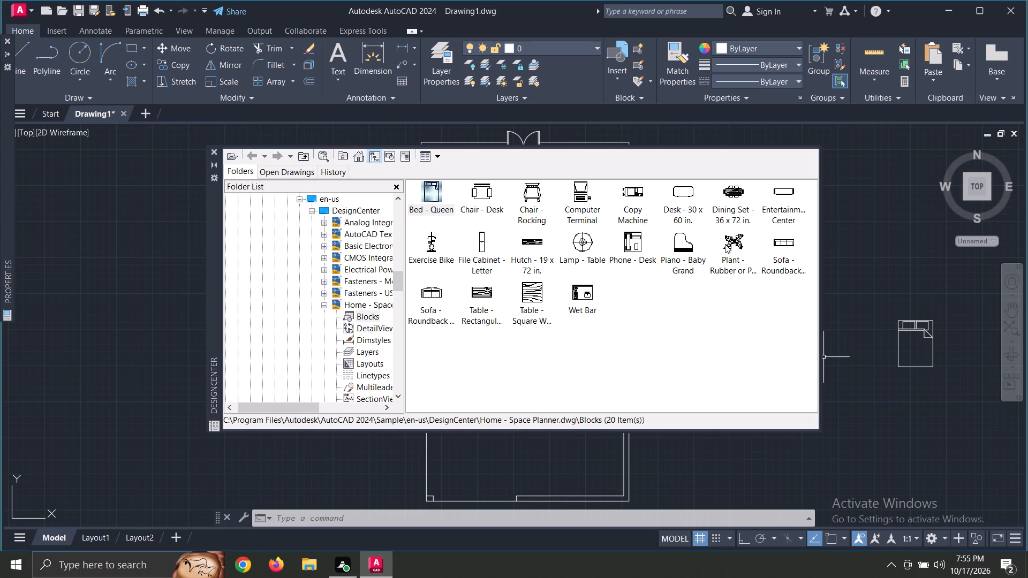
Insert the Sofa - Roundback 7 ft. block just below the bed, outside the floor plan.
double_click(772, 250)
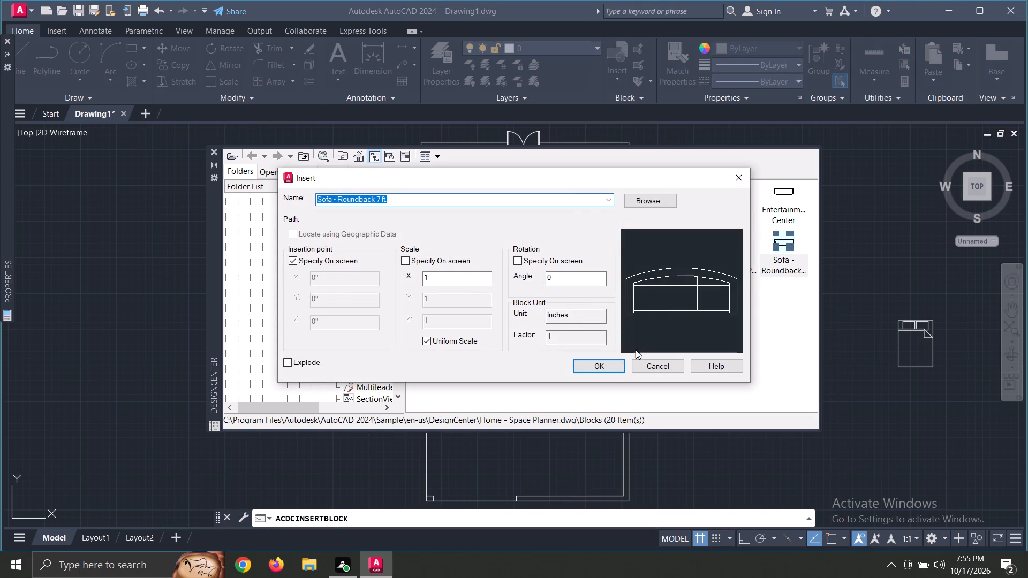
click(612, 370)
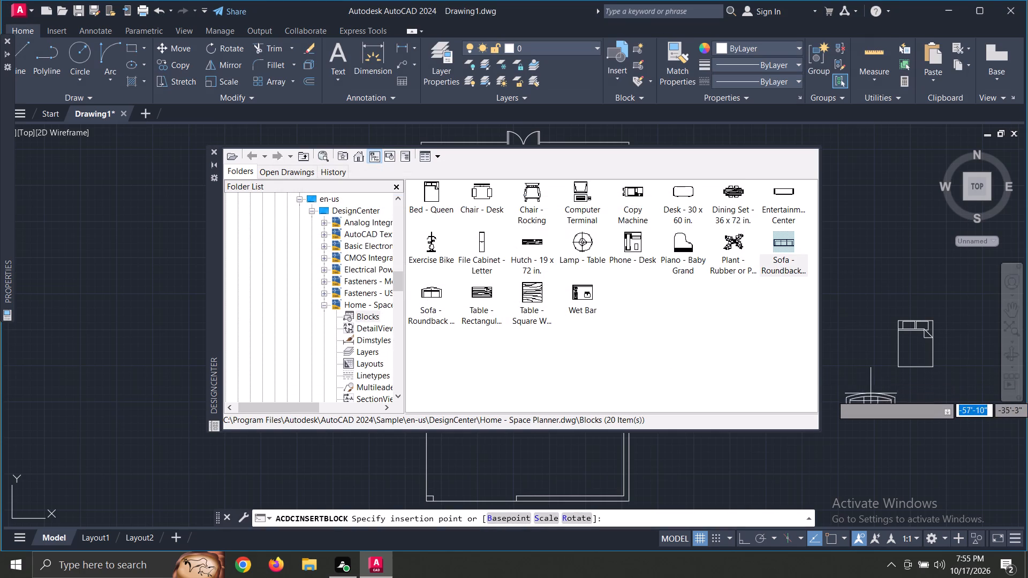
click(881, 410)
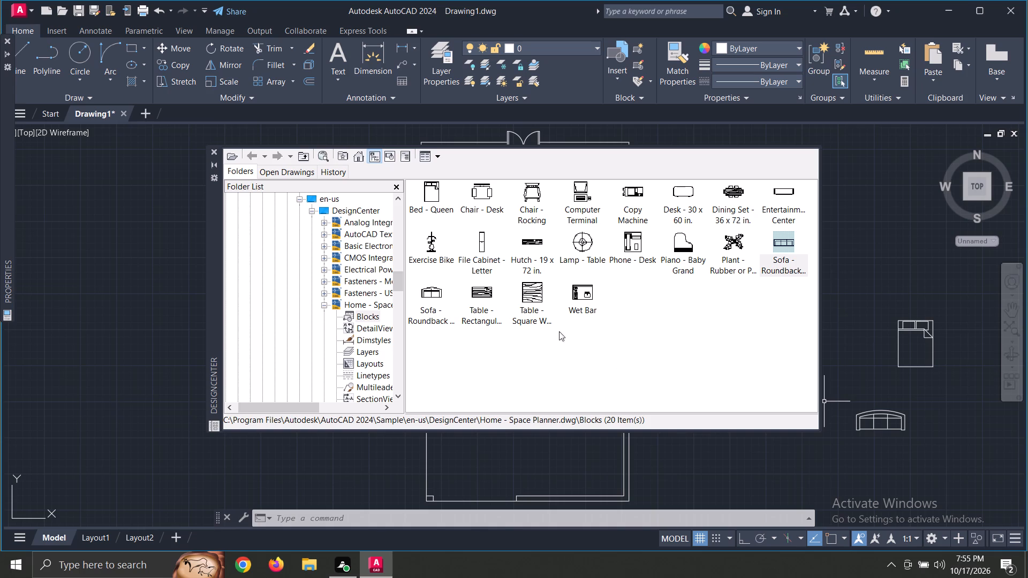
Insert the Sofa - Roundback Loveseat 5 ft. block below the 7 ft. sofa, outside the floor plan.
click(432, 297)
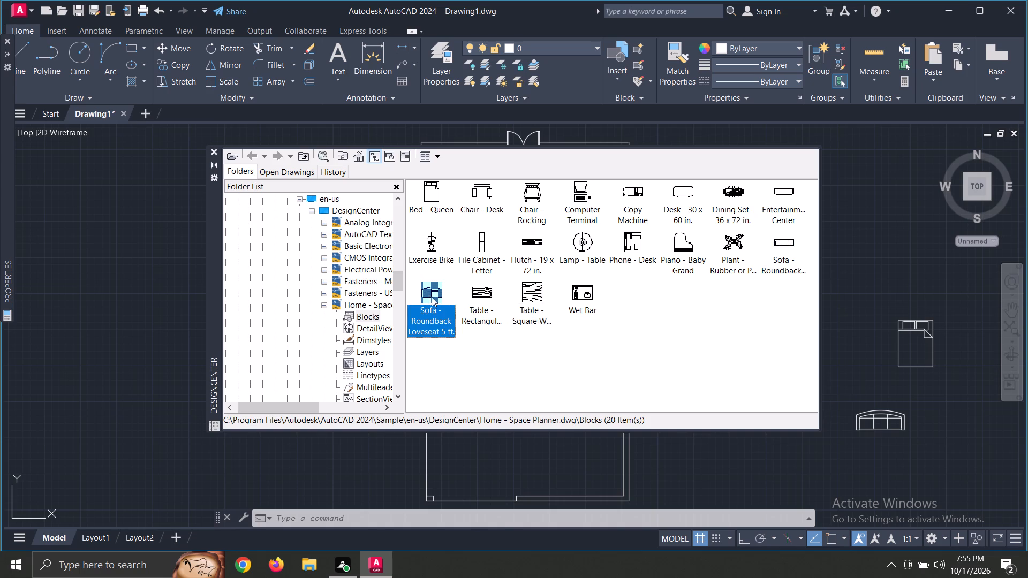
click(434, 304)
click(434, 304)
click(436, 302)
double_click(433, 296)
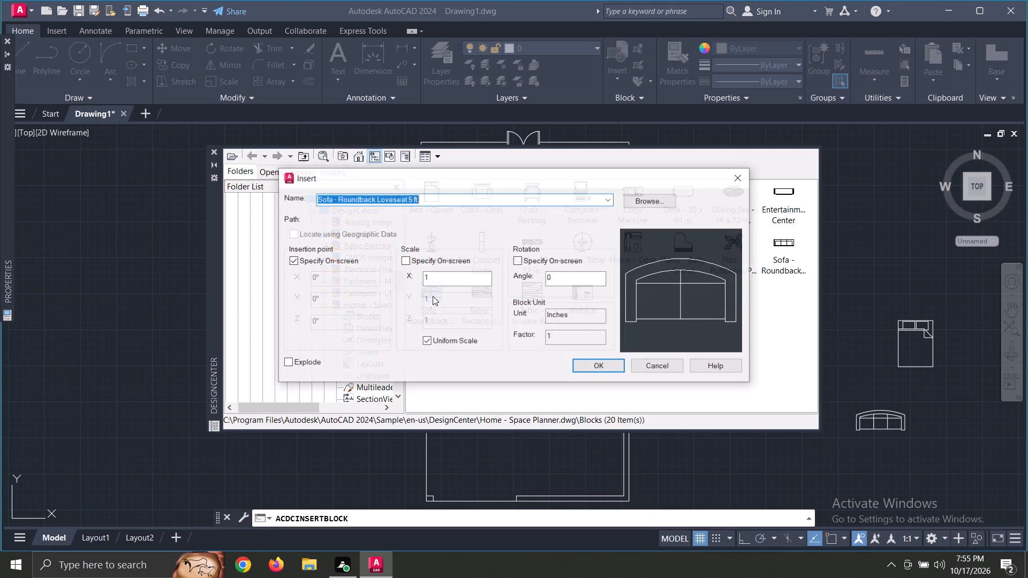
click(612, 366)
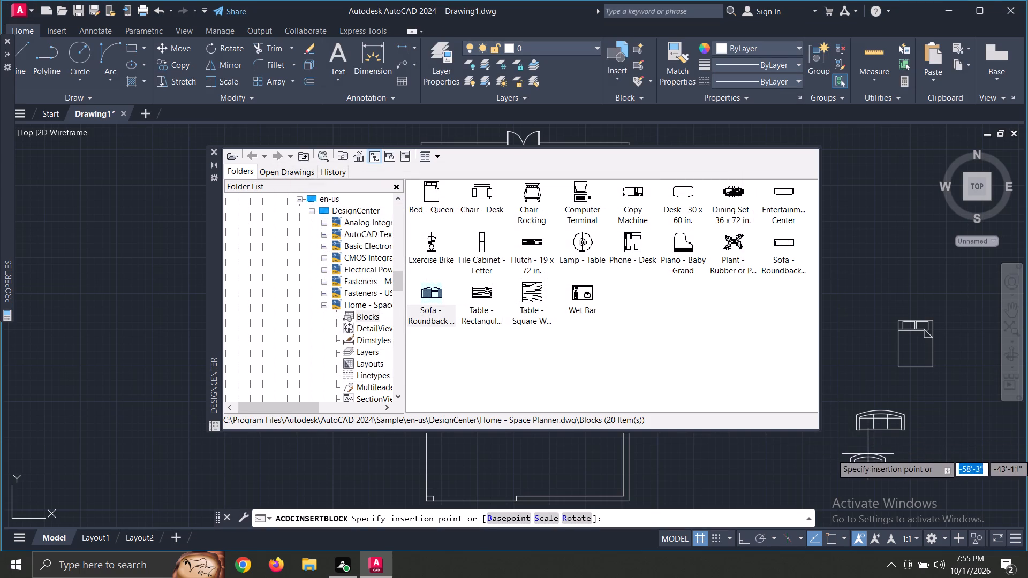
click(868, 454)
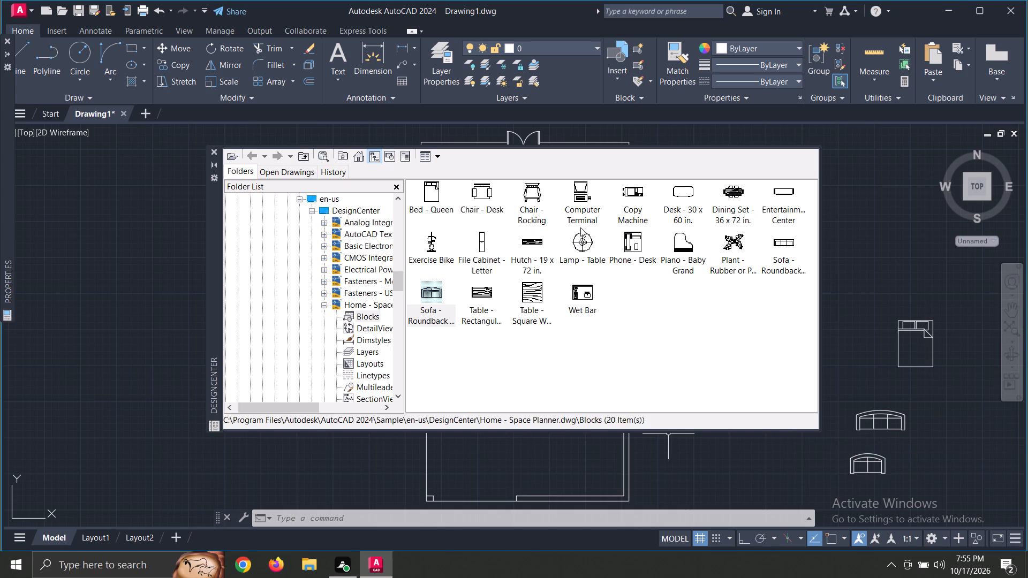
Insert the Lamp - Table block above and slightly left of the bed, outside the floor plan.
click(582, 241)
click(582, 242)
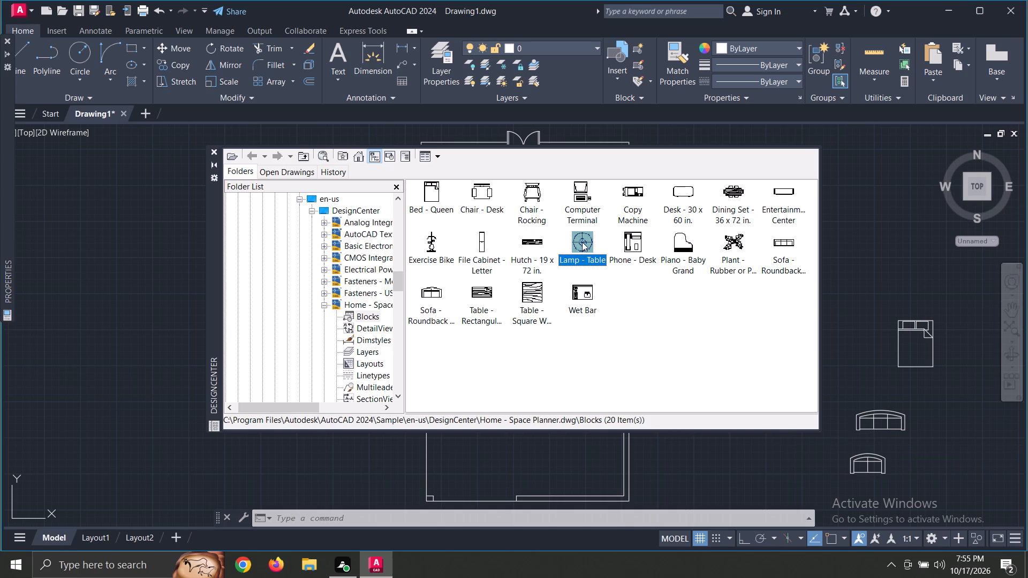
click(582, 242)
click(582, 242)
double_click(579, 249)
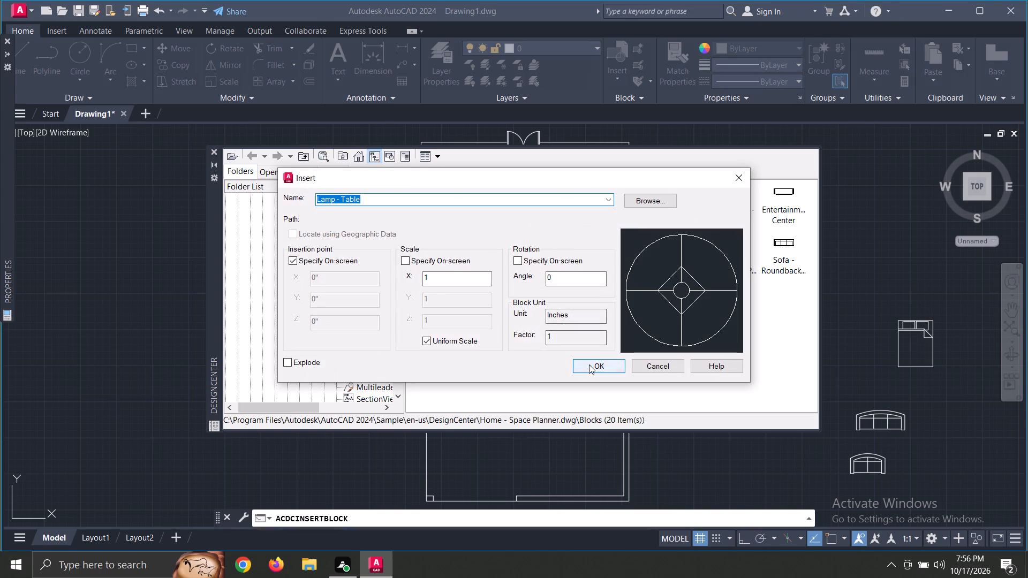
click(589, 364)
click(871, 262)
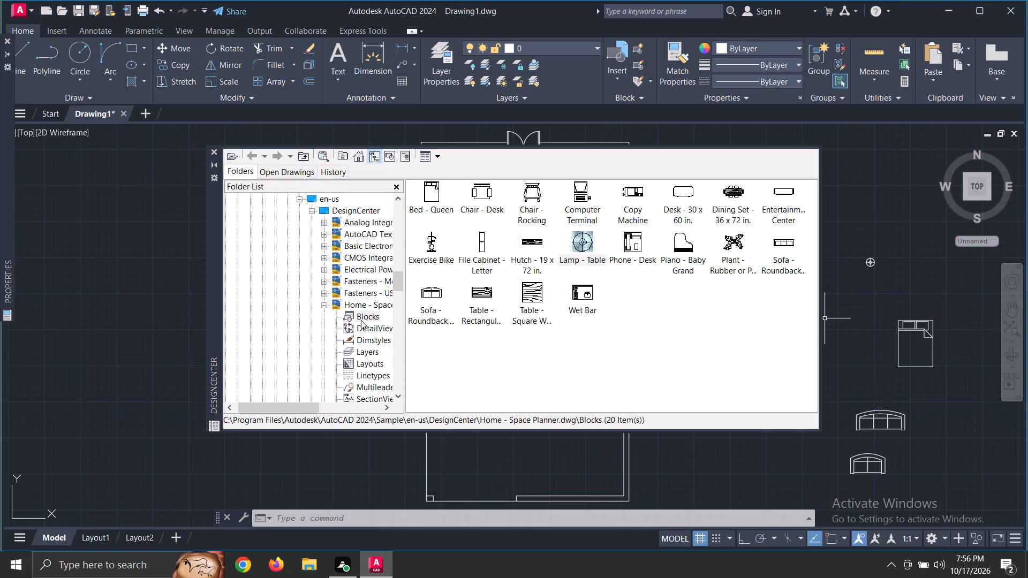
Browse the Fasteners, Electrical Power, CMOS Integrated Circuits, and Textstyles and Linetypes sample drawings in DesignCenter for usable blocks.
click(362, 294)
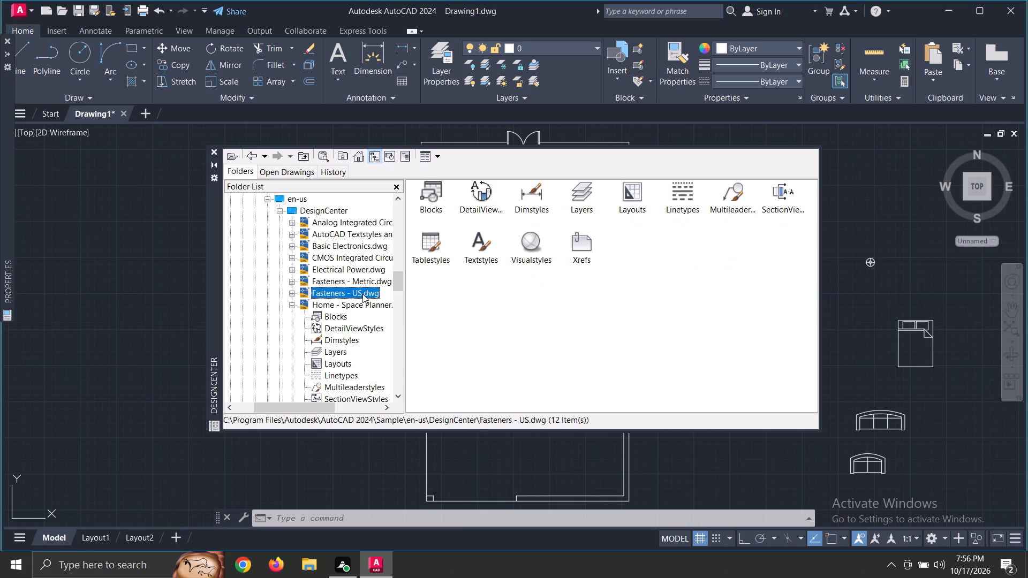
double_click(425, 209)
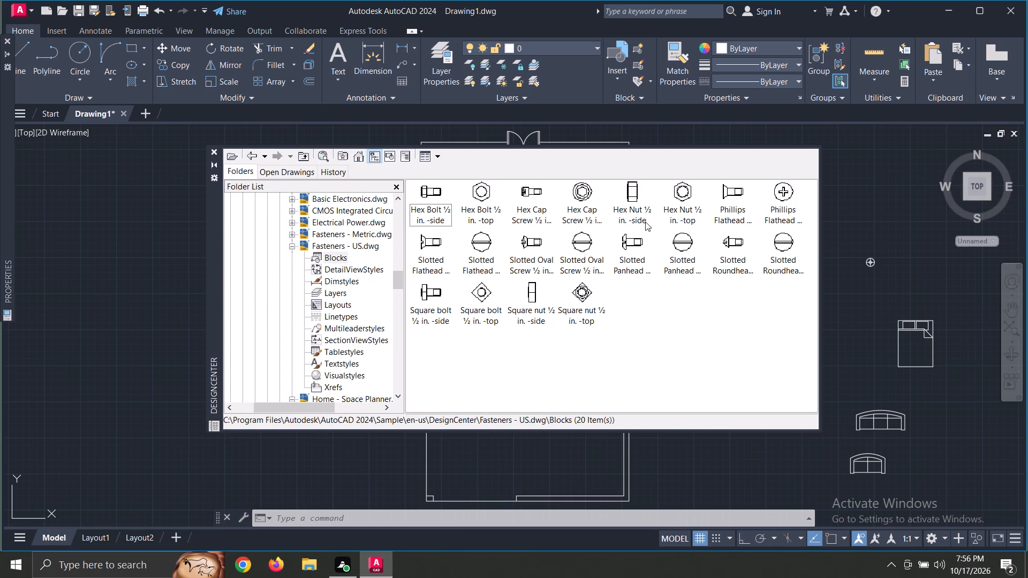
double_click(331, 232)
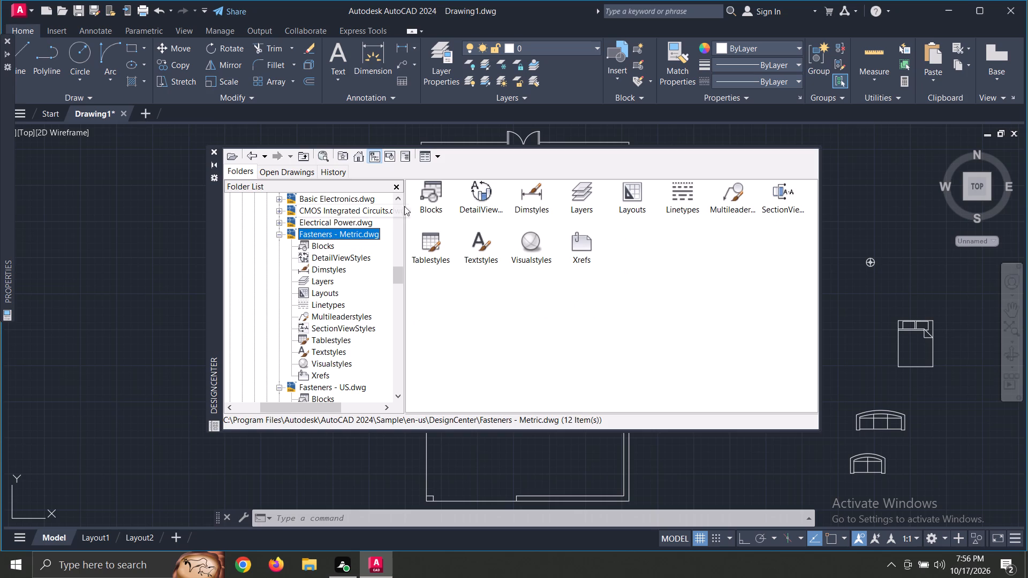
double_click(428, 198)
double_click(433, 201)
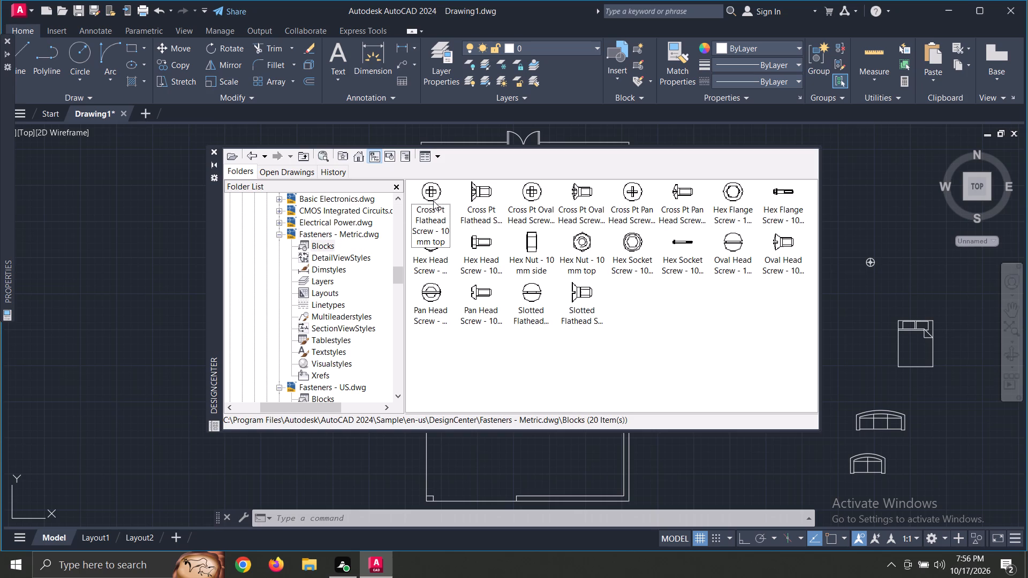
scroll(326, 242, up, 1)
double_click(326, 254)
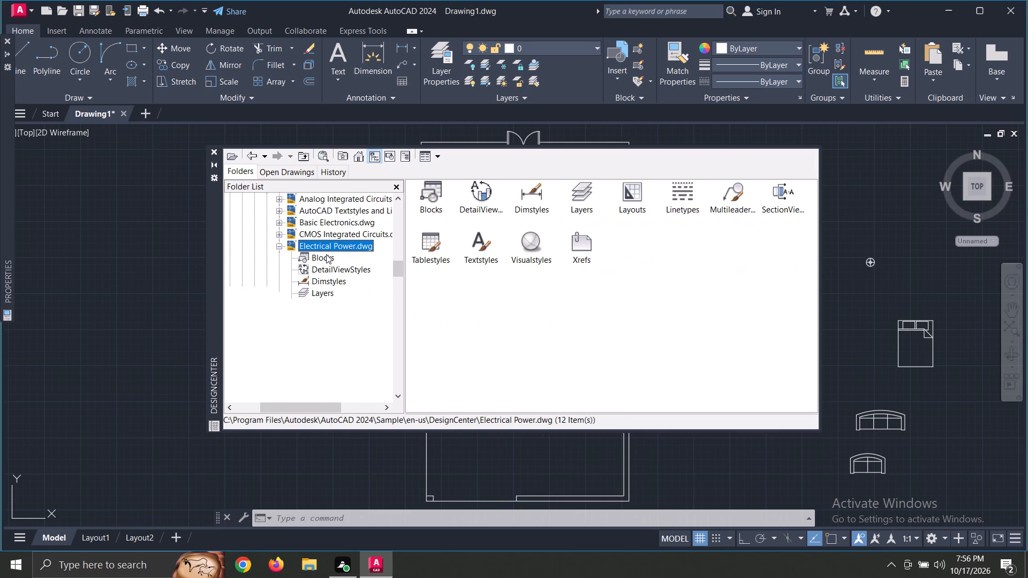
double_click(432, 195)
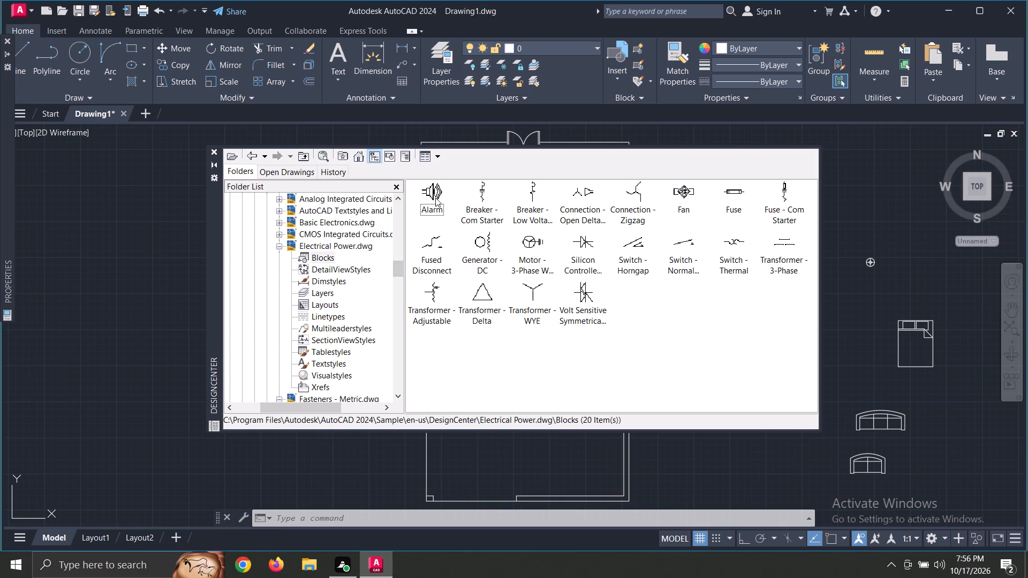
click(358, 241)
double_click(361, 233)
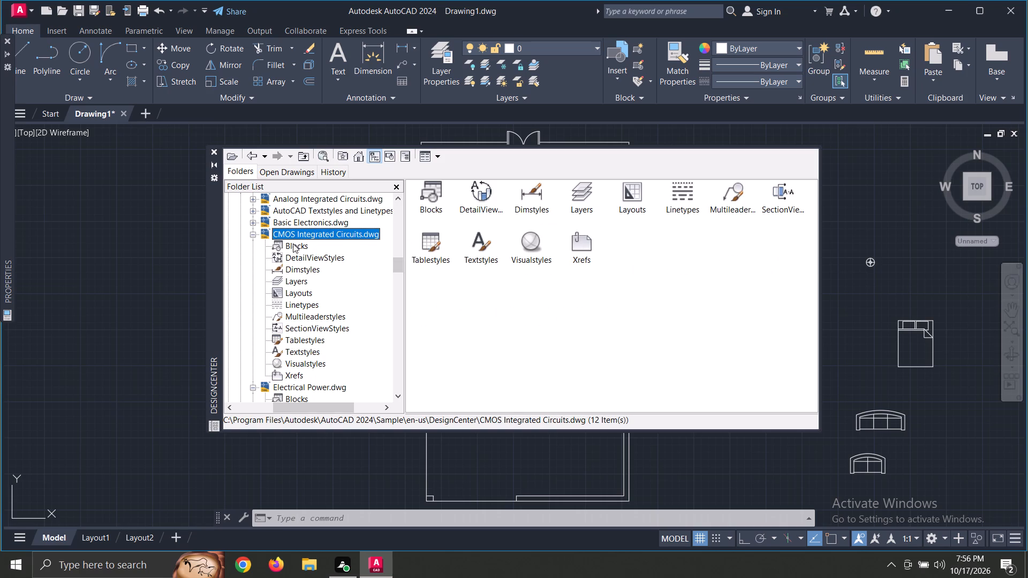
double_click(293, 244)
scroll(319, 231, up, 1)
double_click(318, 247)
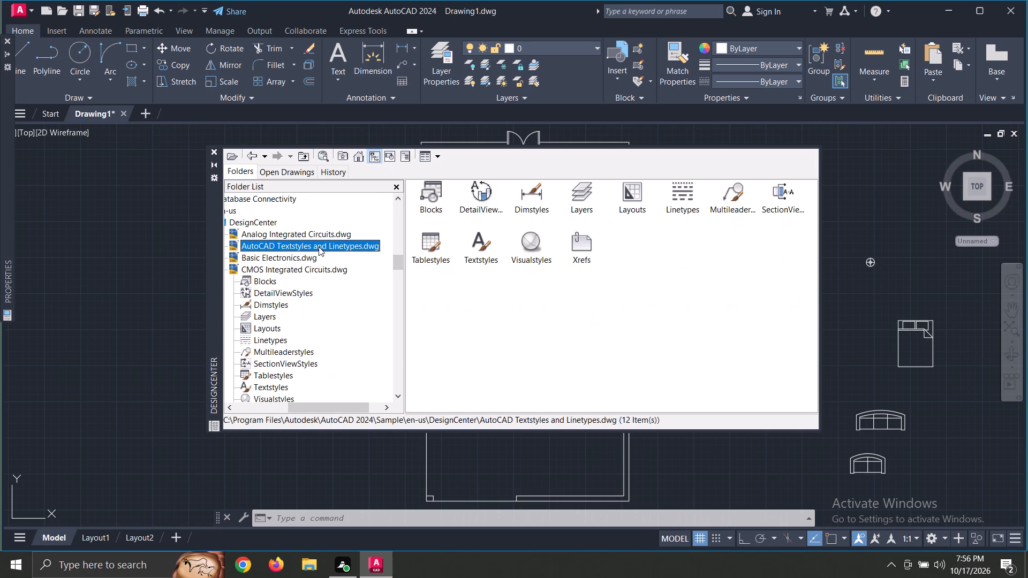
double_click(425, 208)
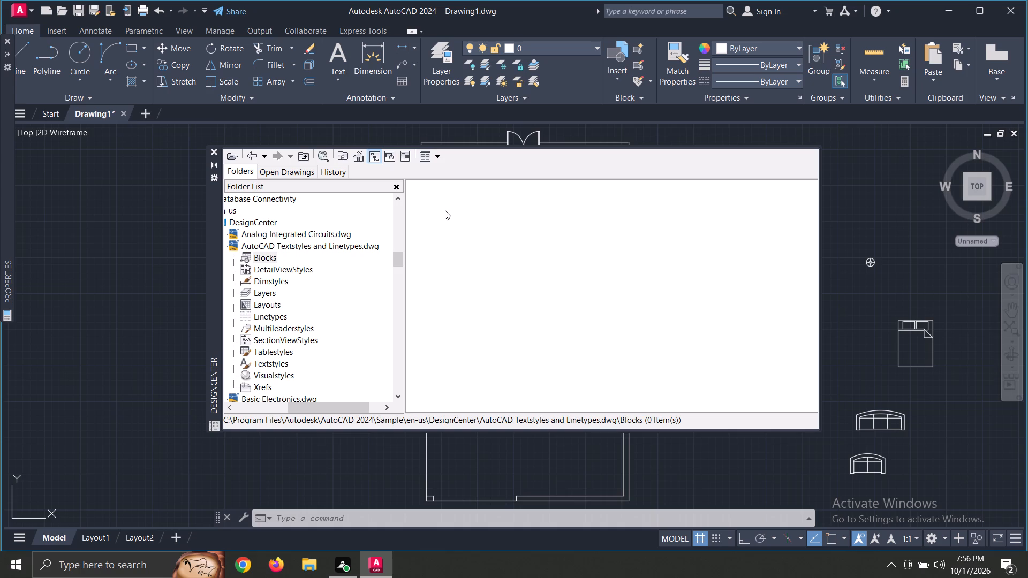
scroll(294, 243, up, 2)
middle_drag(286, 258, 384, 258)
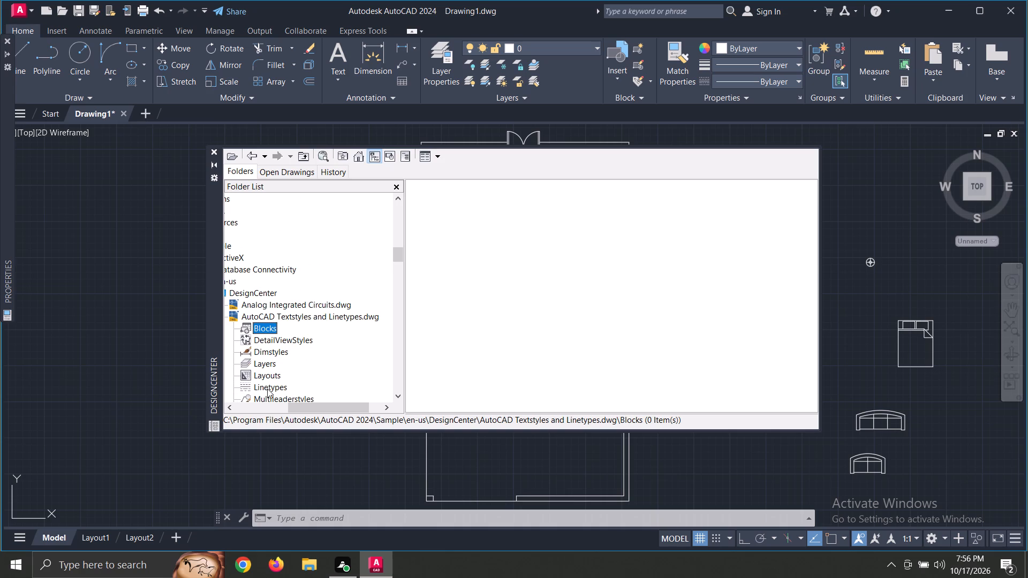
drag(316, 407, 282, 410)
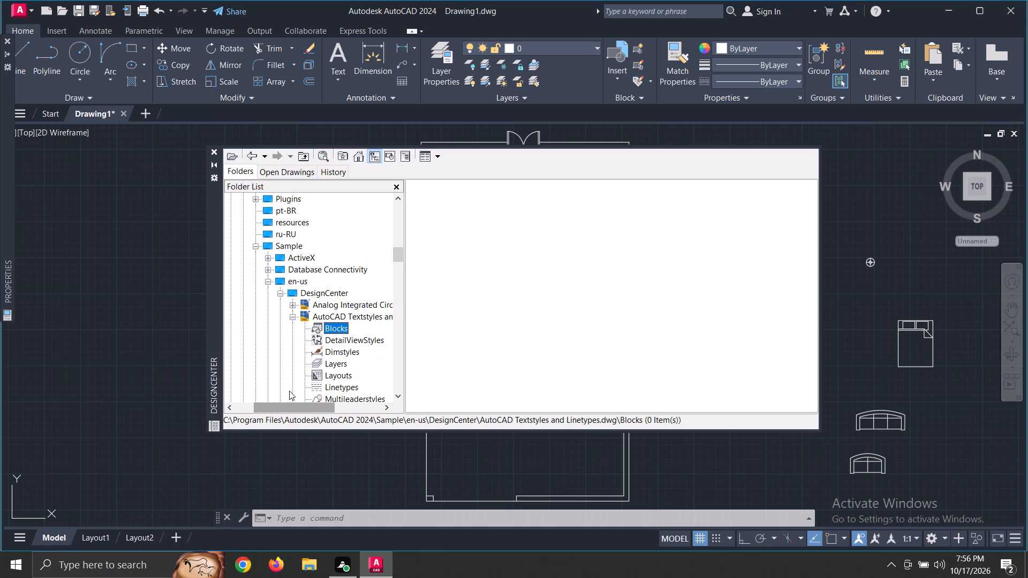
Insert the Sink-double - 36 in top block from the Kitchens.dwg sample in the empty area left of the floor plan.
click(328, 297)
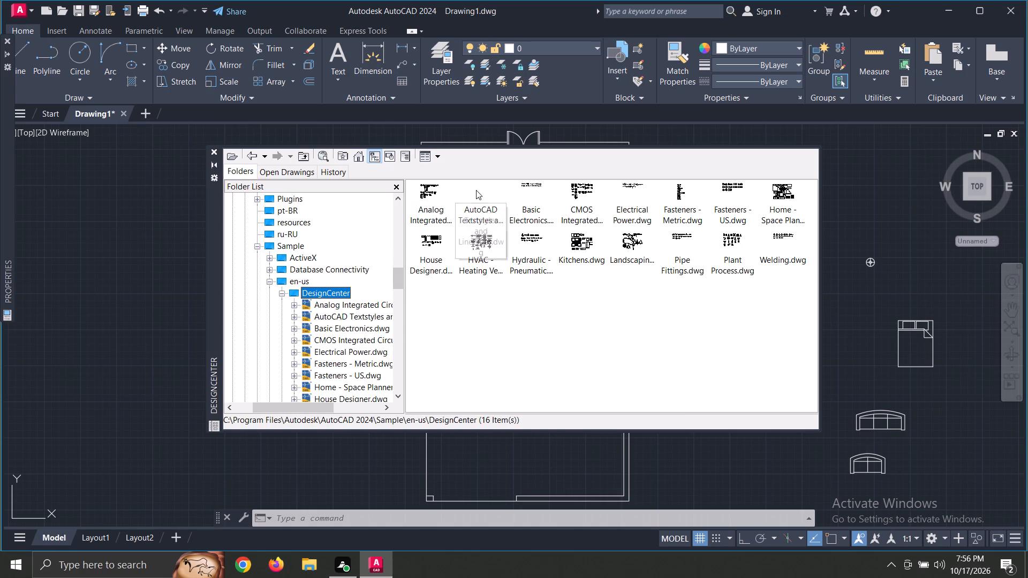
double_click(578, 252)
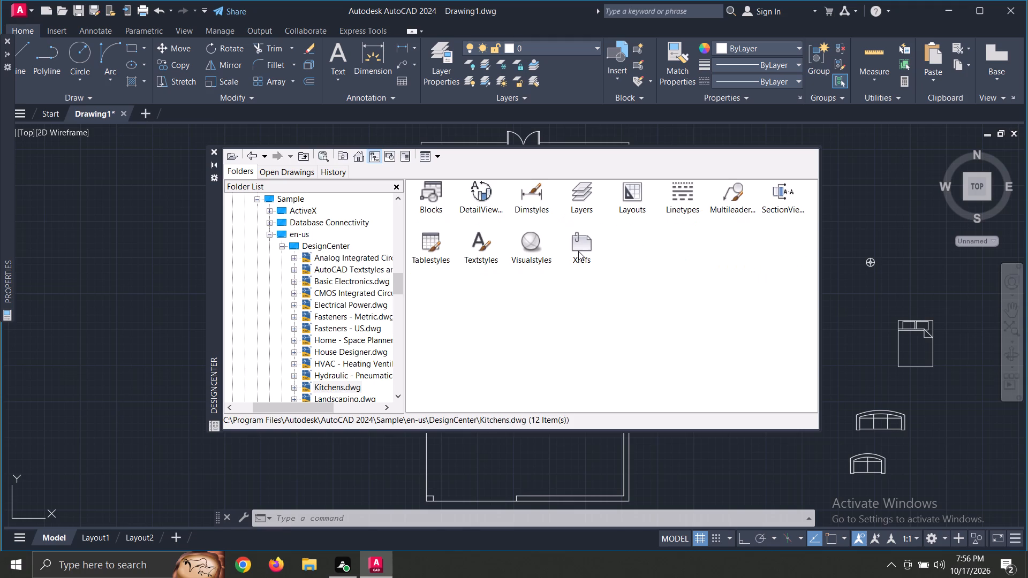
double_click(440, 196)
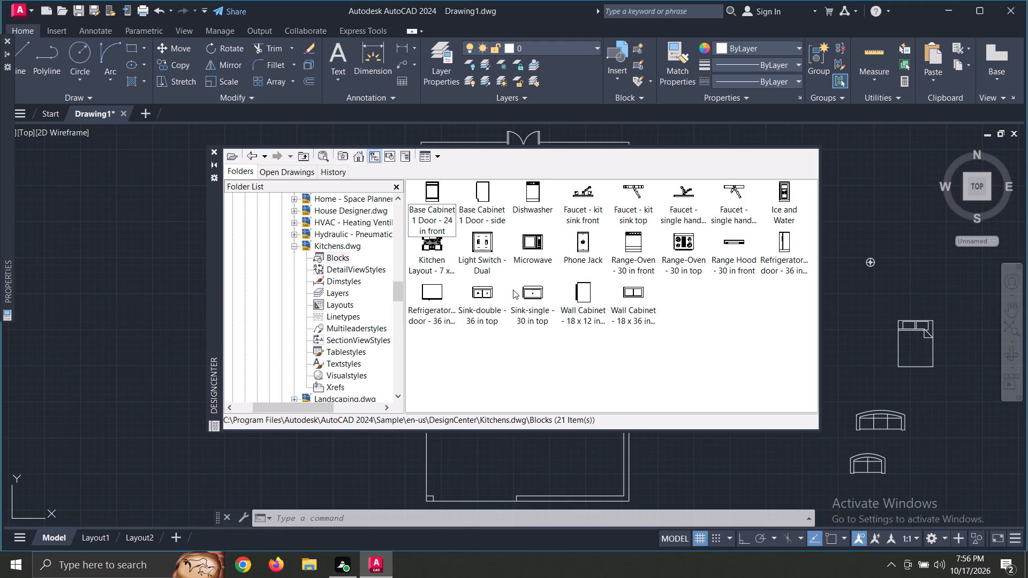
click(481, 293)
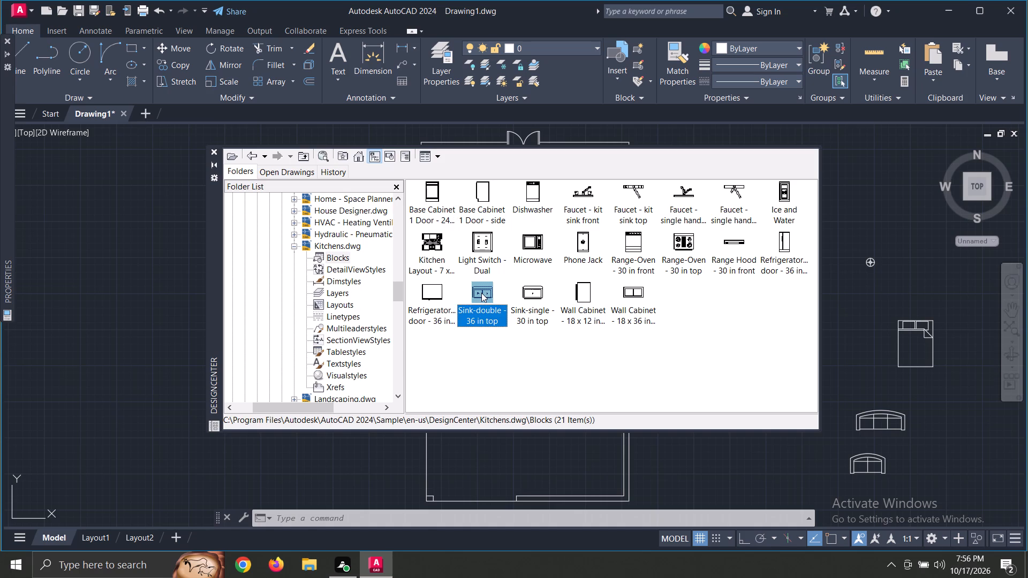
double_click(481, 293)
click(586, 367)
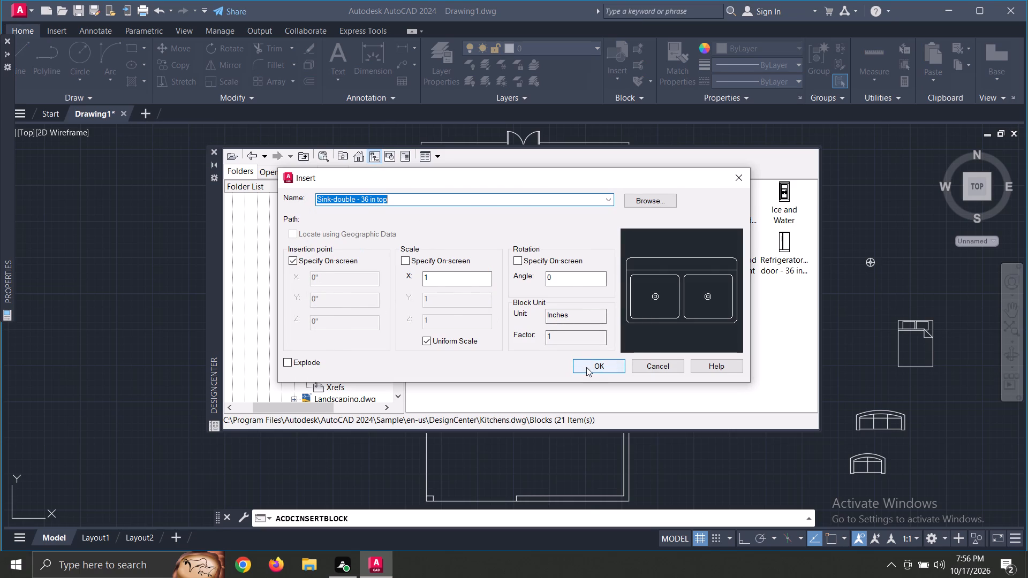
click(117, 283)
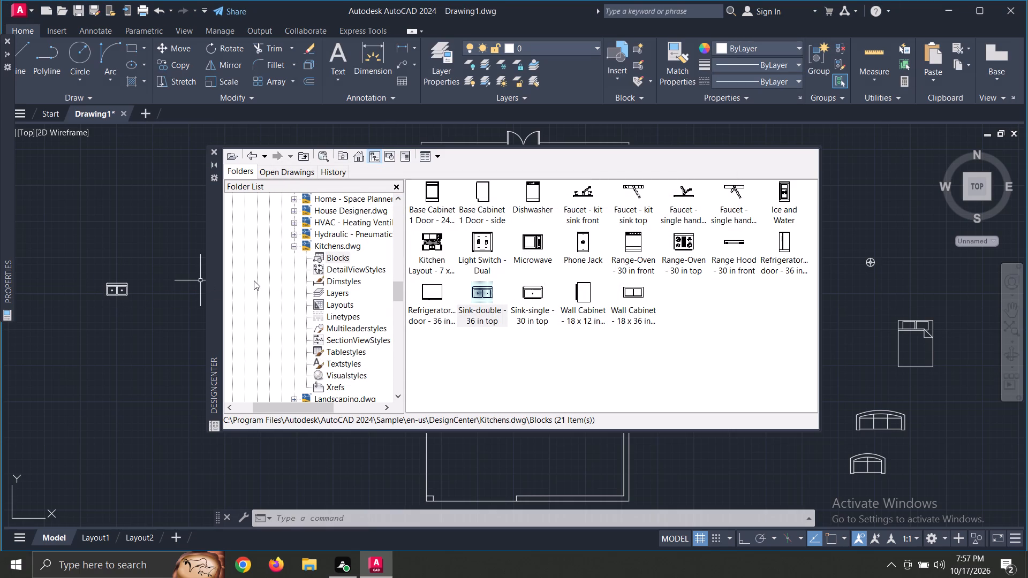
Insert the Kitchen Layout block from Kitchens.dwg below the double sink, outside the floor plan.
double_click(427, 251)
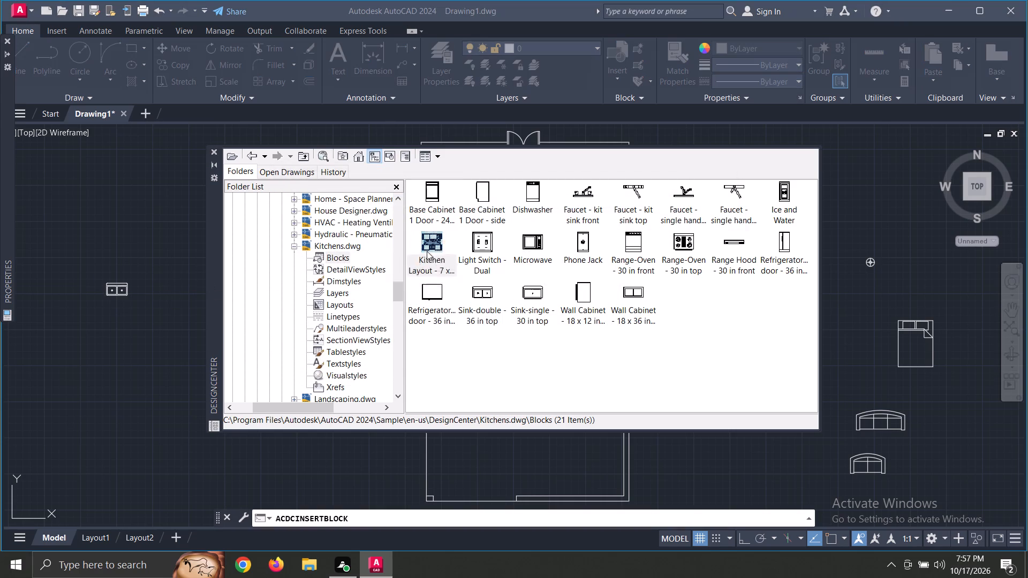
click(578, 367)
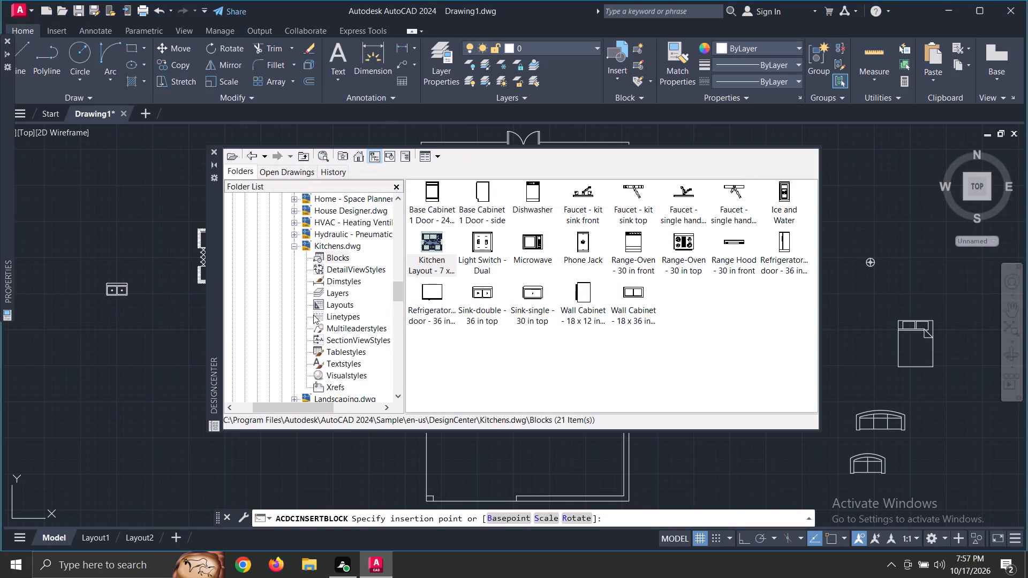
click(90, 382)
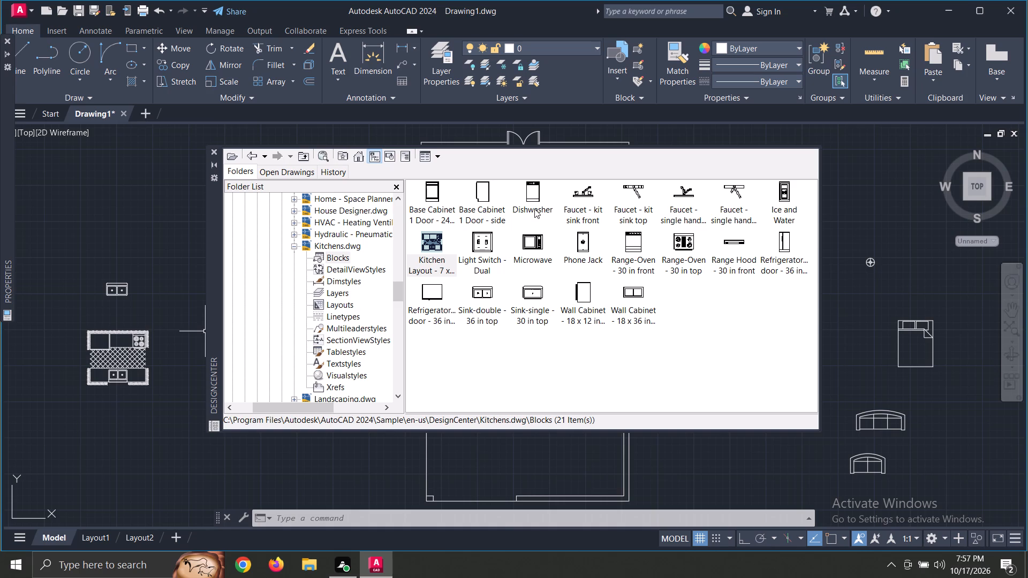
Insert the Refrigerator - 2 door - 36 in top block above the double sink, outside the floor plan.
double_click(435, 298)
click(435, 297)
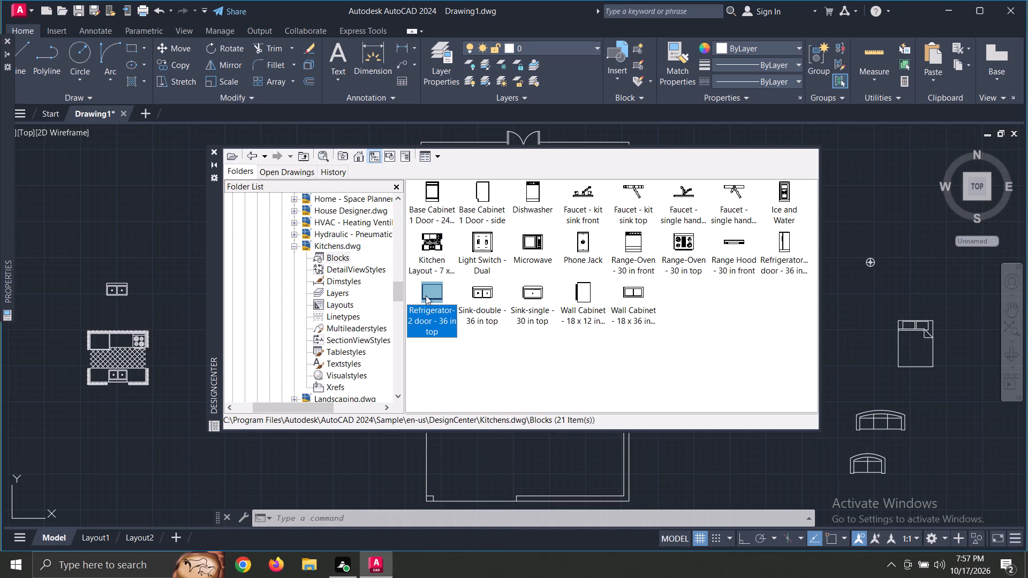
double_click(428, 293)
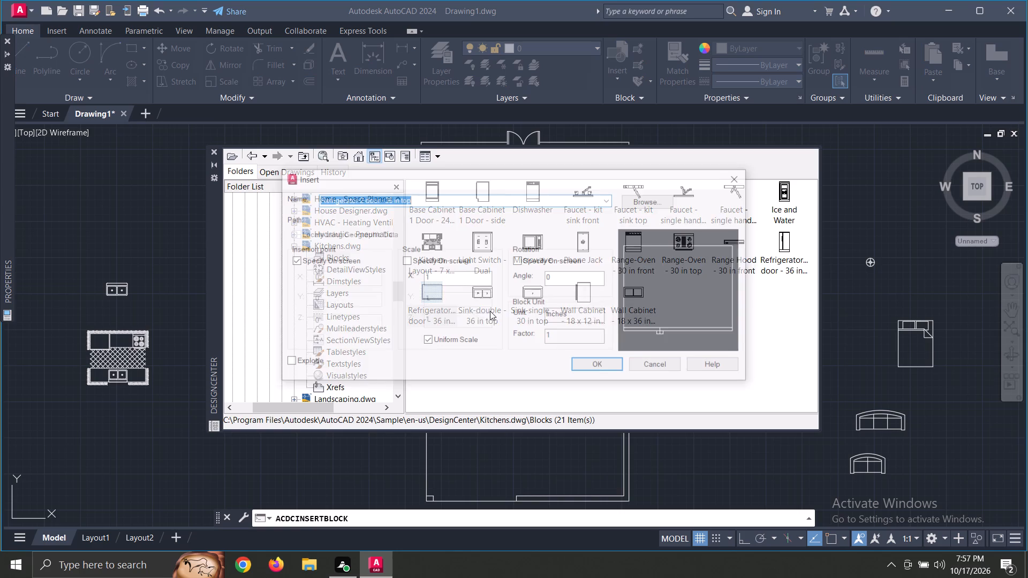
click(602, 368)
click(114, 219)
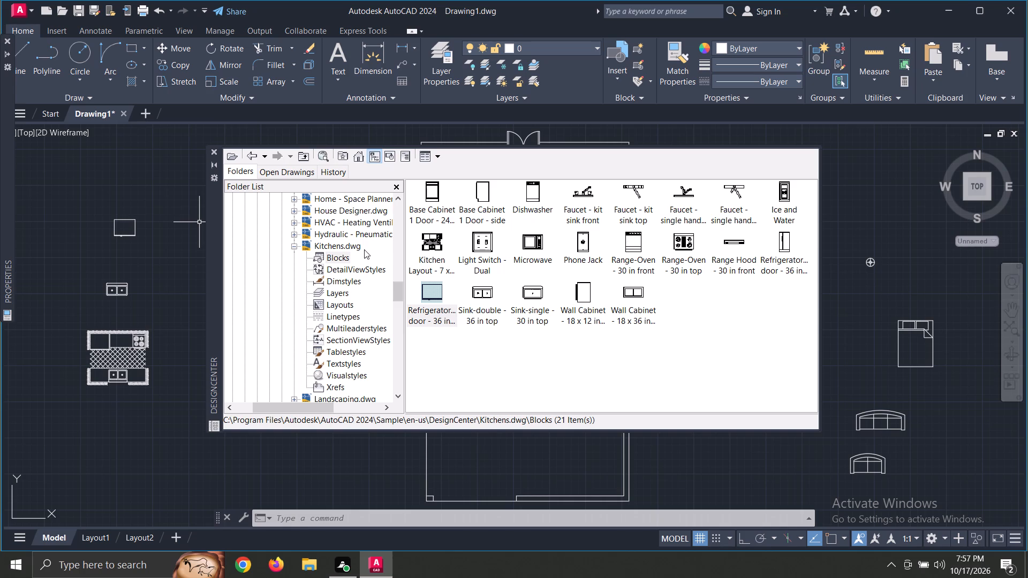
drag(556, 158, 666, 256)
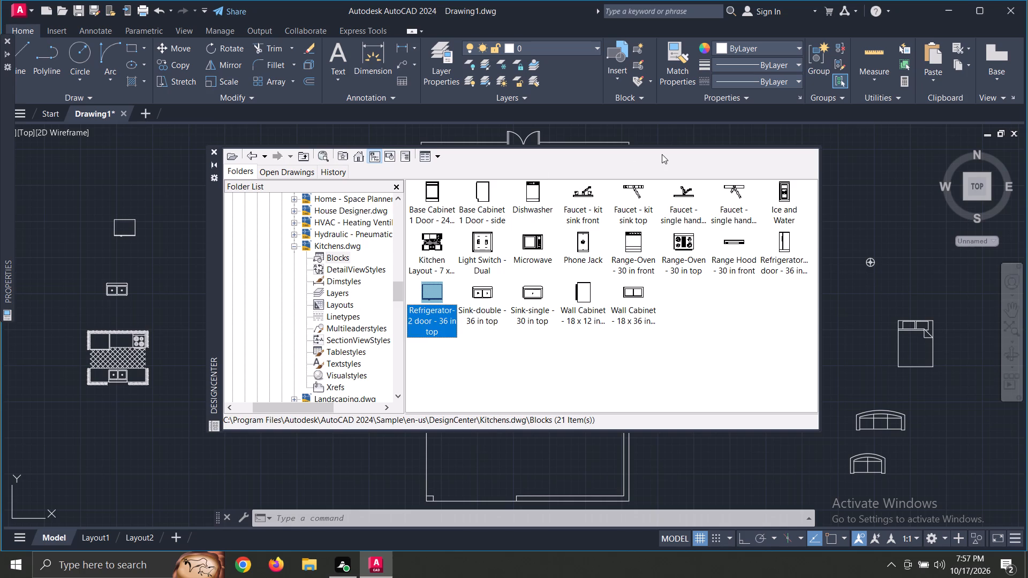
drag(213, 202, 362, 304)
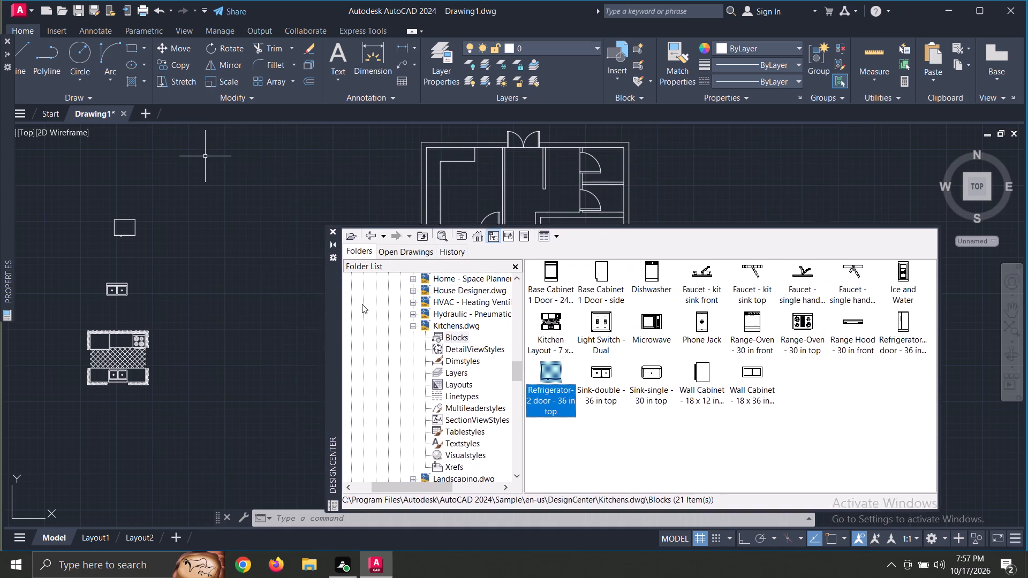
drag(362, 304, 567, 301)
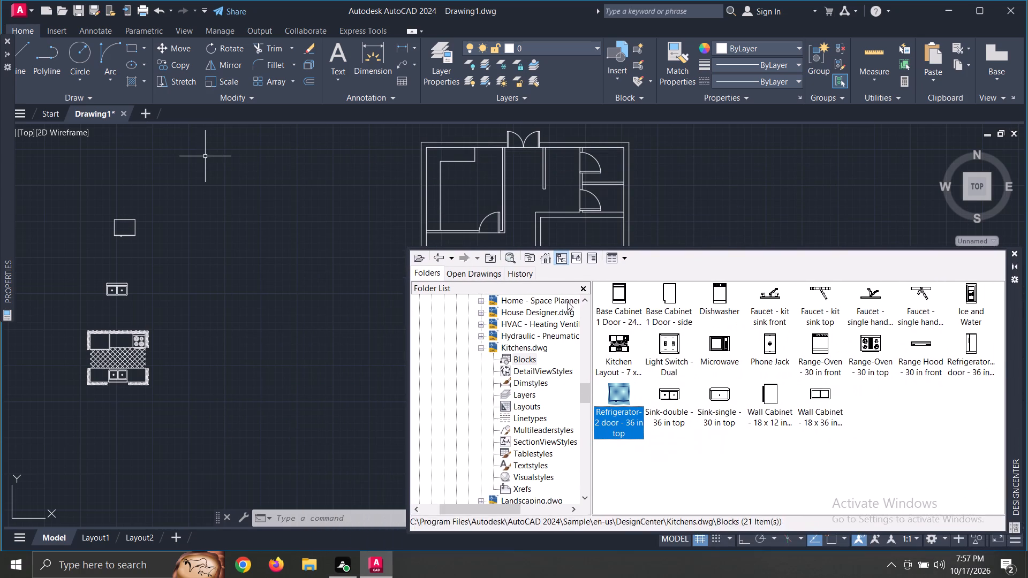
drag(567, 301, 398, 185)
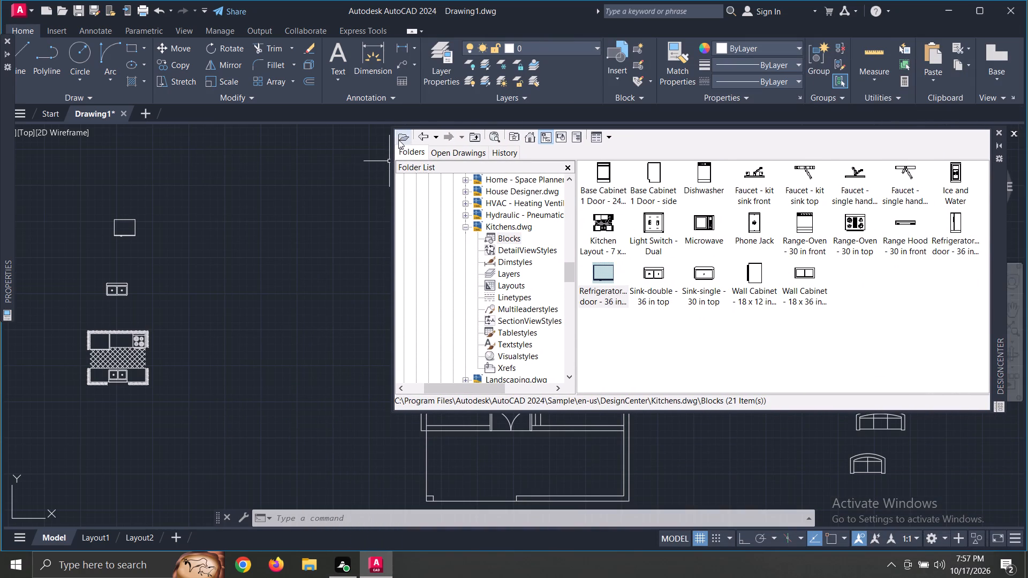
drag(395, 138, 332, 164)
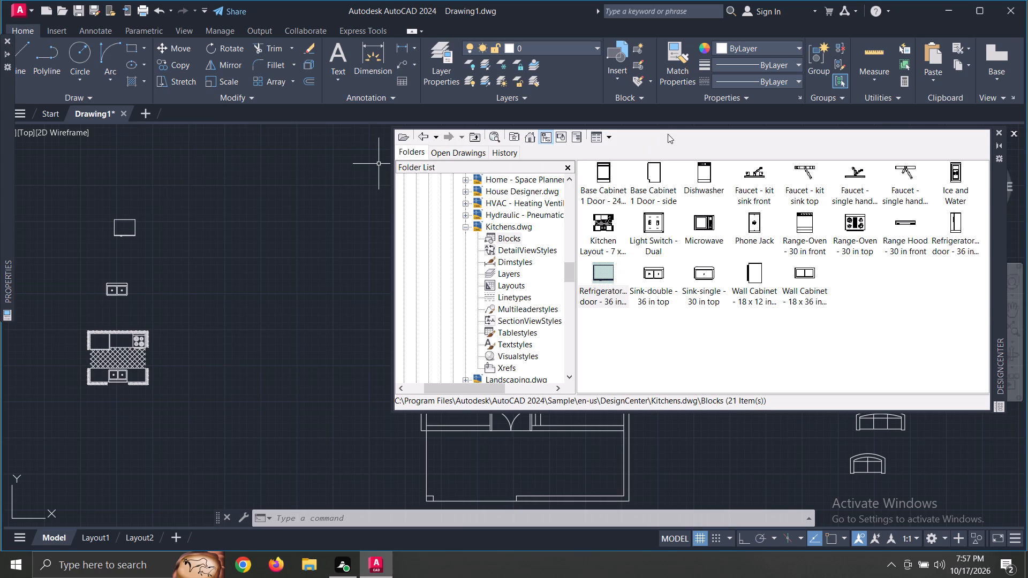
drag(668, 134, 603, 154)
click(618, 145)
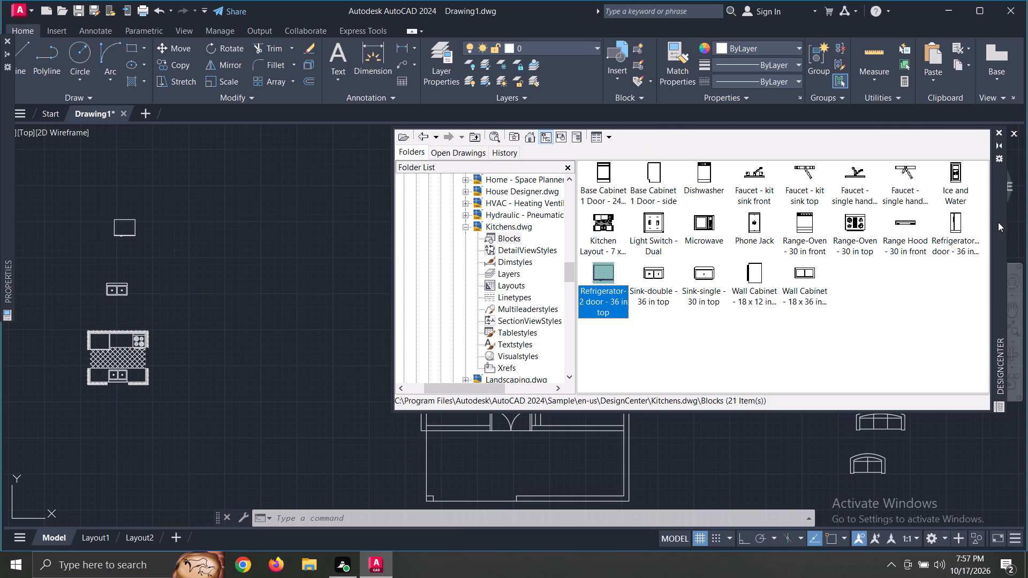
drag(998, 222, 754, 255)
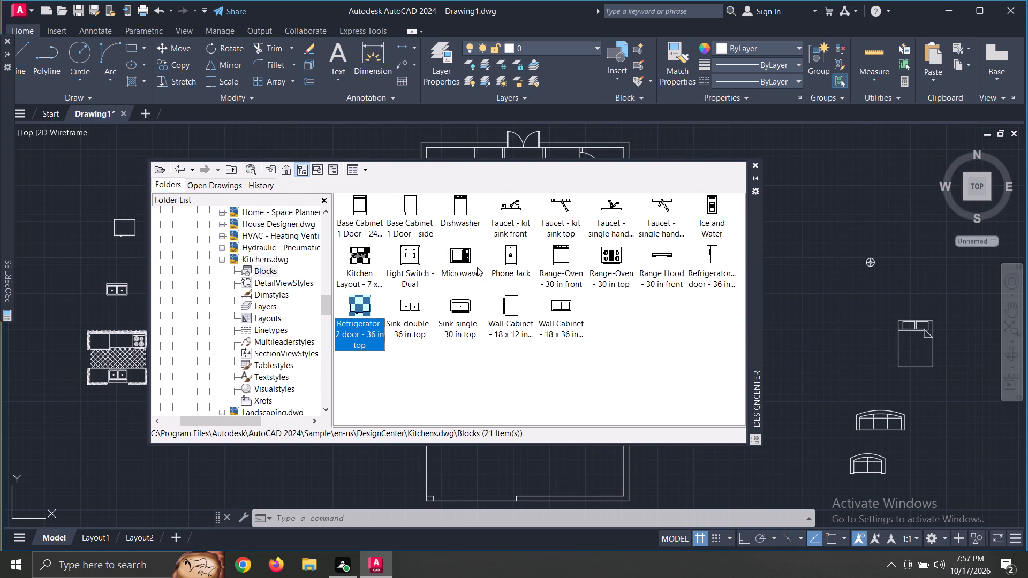
Browse Welding.dwg and the blocks of the Data Extraction and Multileaders Sample drawing in DesignCenter for usable fixtures.
scroll(274, 345, down, 3)
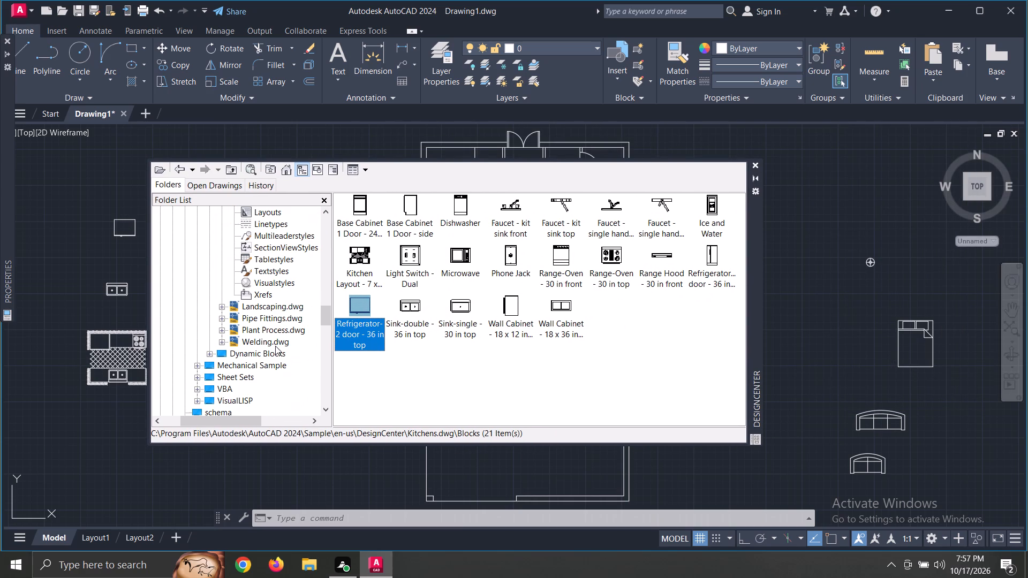
double_click(271, 343)
scroll(278, 291, down, 3)
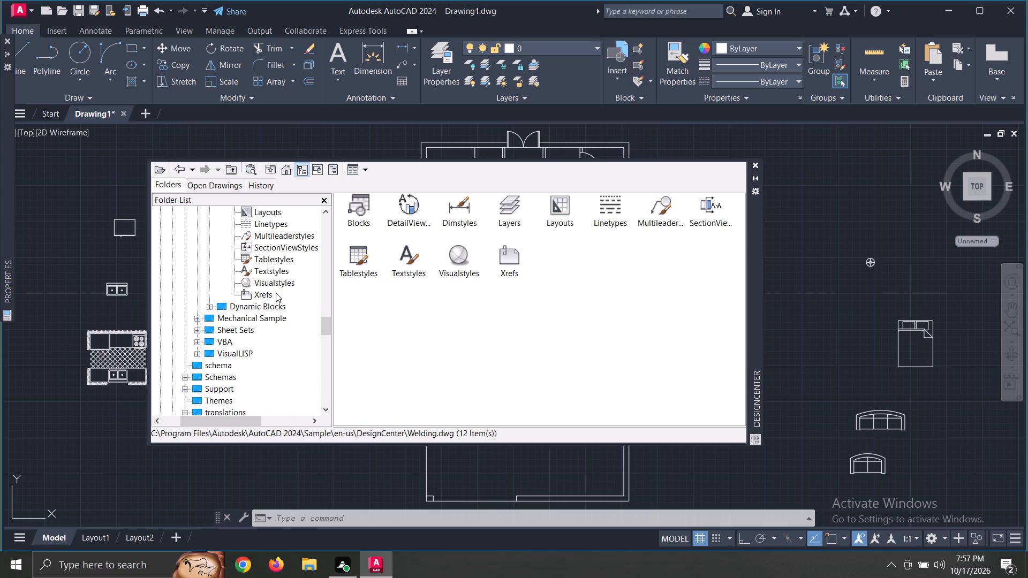
double_click(246, 323)
double_click(243, 332)
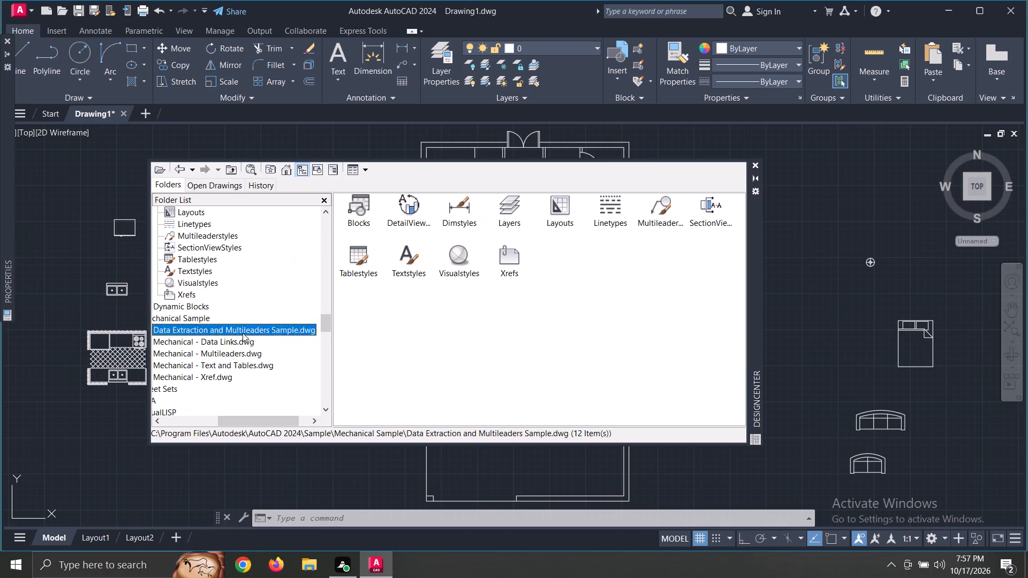
double_click(376, 205)
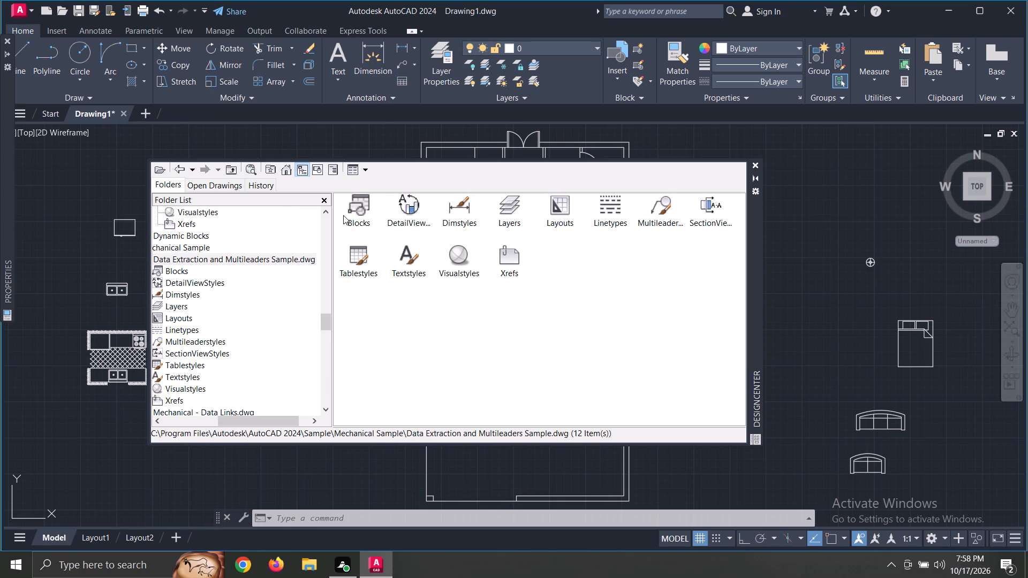
double_click(343, 215)
double_click(361, 212)
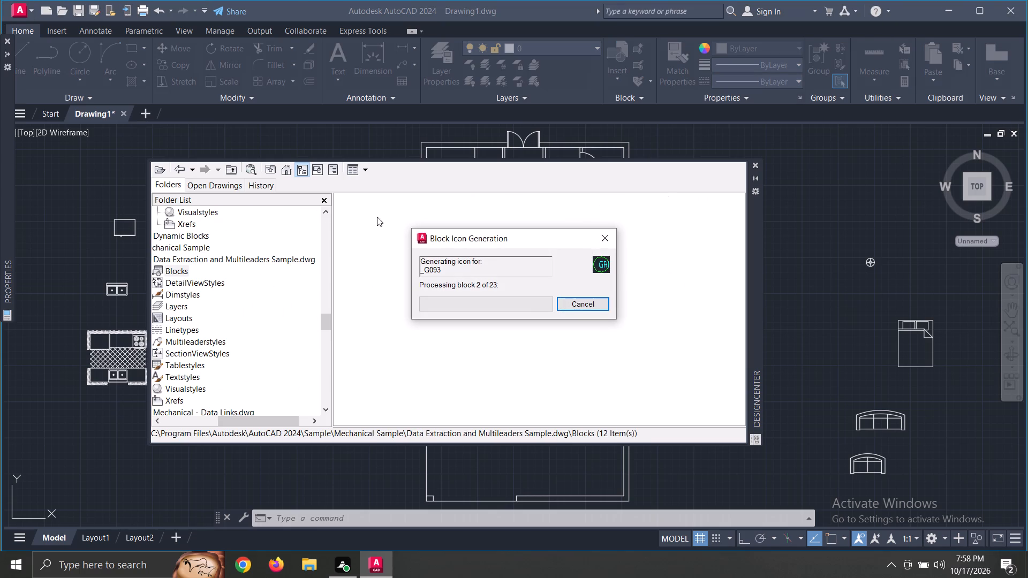
click(605, 235)
triple_click(603, 237)
triple_click(573, 306)
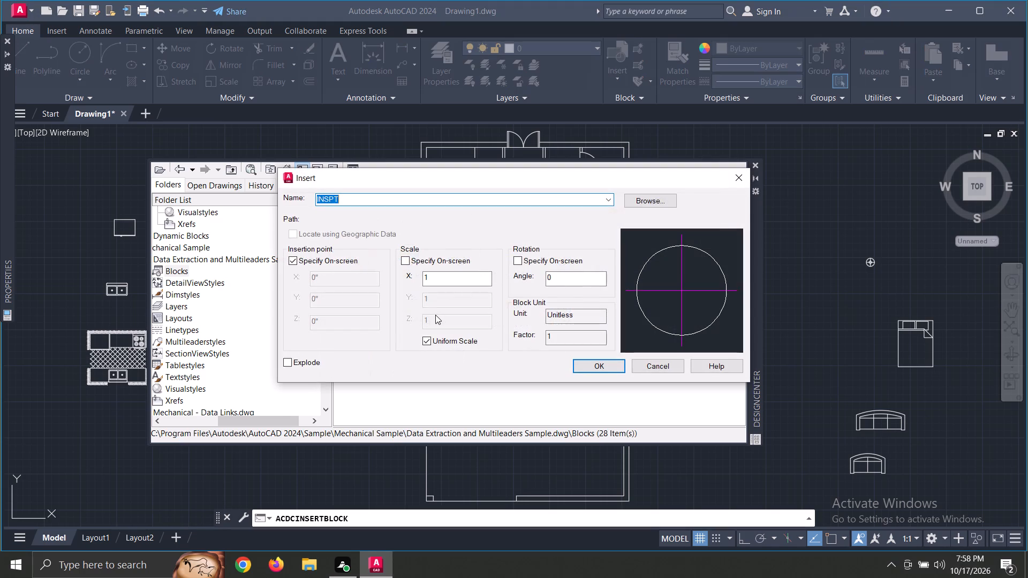
click(733, 178)
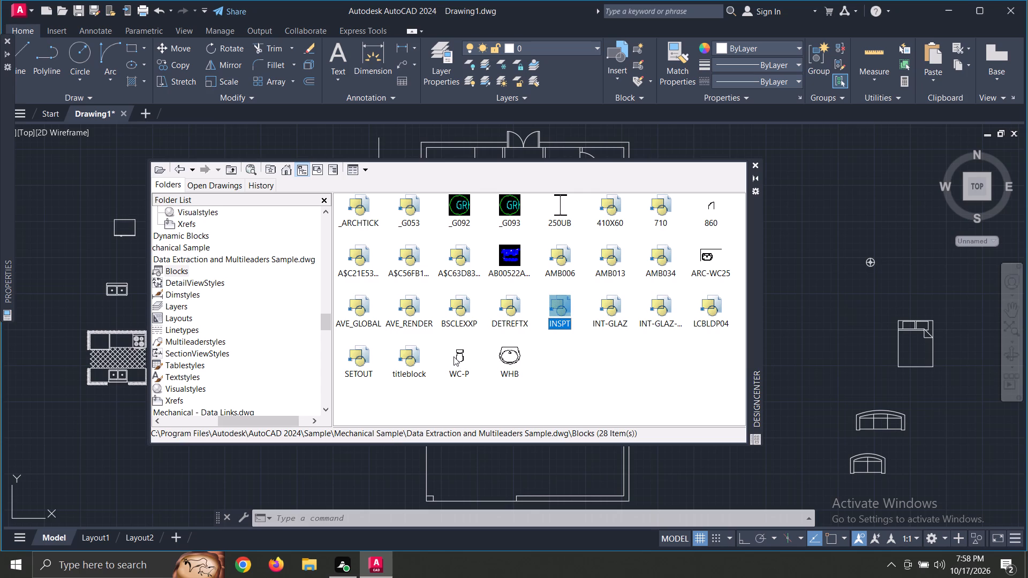
Examine the blocks of the Mechanical - Xref.dwg sample in DesignCenter for usable fixtures.
scroll(213, 316, down, 3)
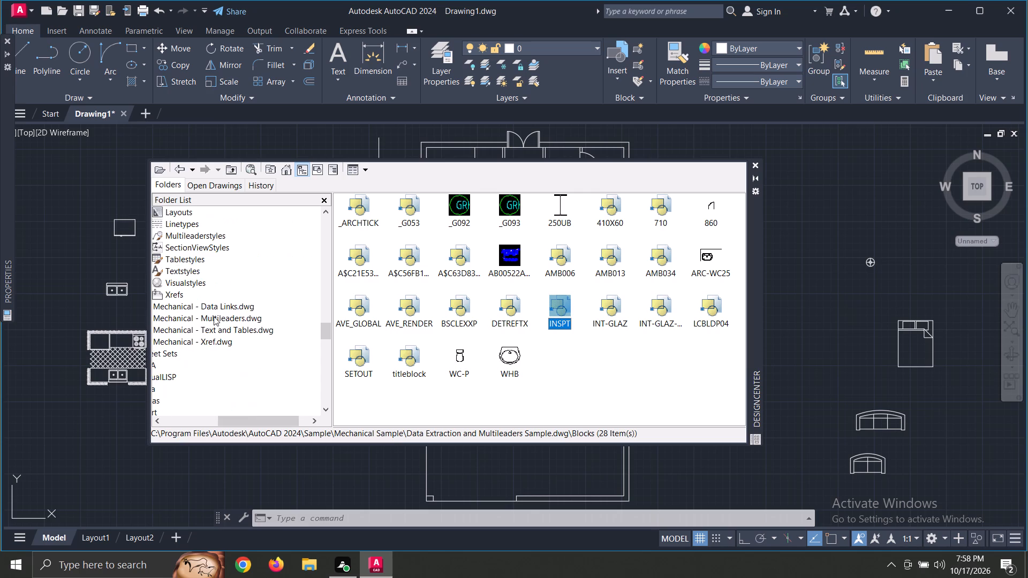
scroll(218, 315, down, 3)
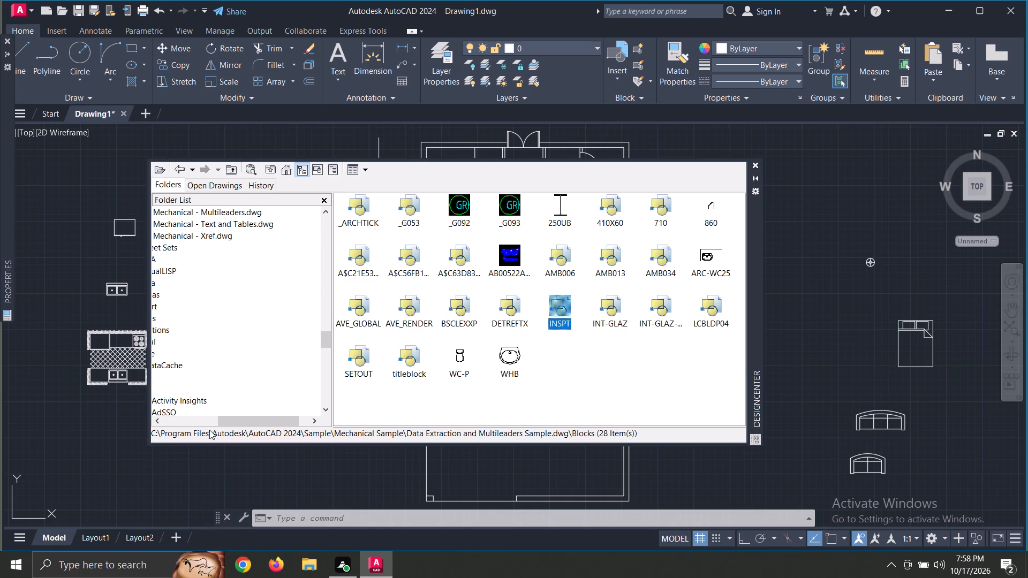
triple_click(156, 420)
triple_click(156, 420)
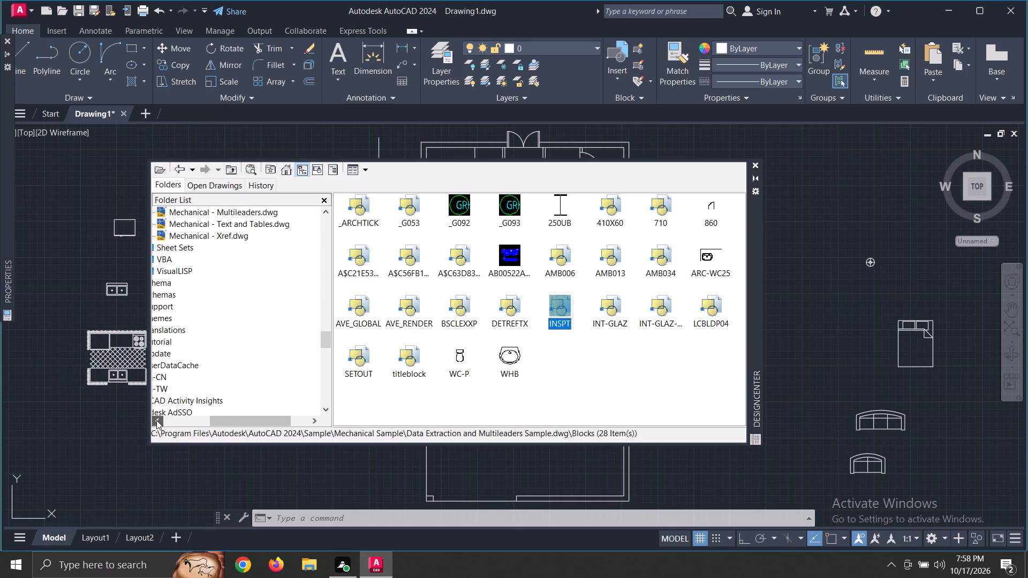
triple_click(157, 420)
triple_click(157, 420)
triple_click(157, 420)
triple_click(157, 420)
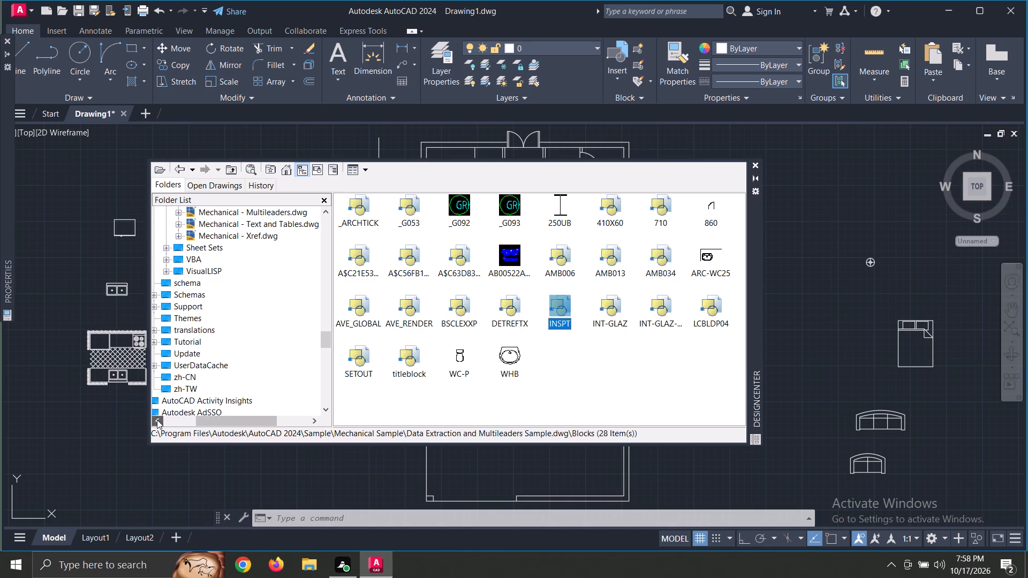
click(157, 420)
double_click(278, 234)
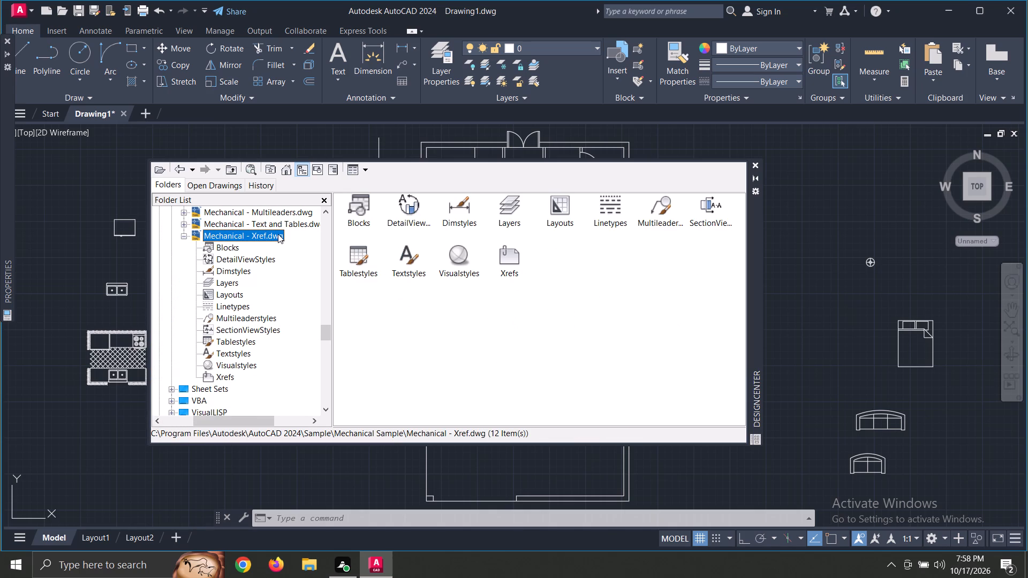
double_click(367, 209)
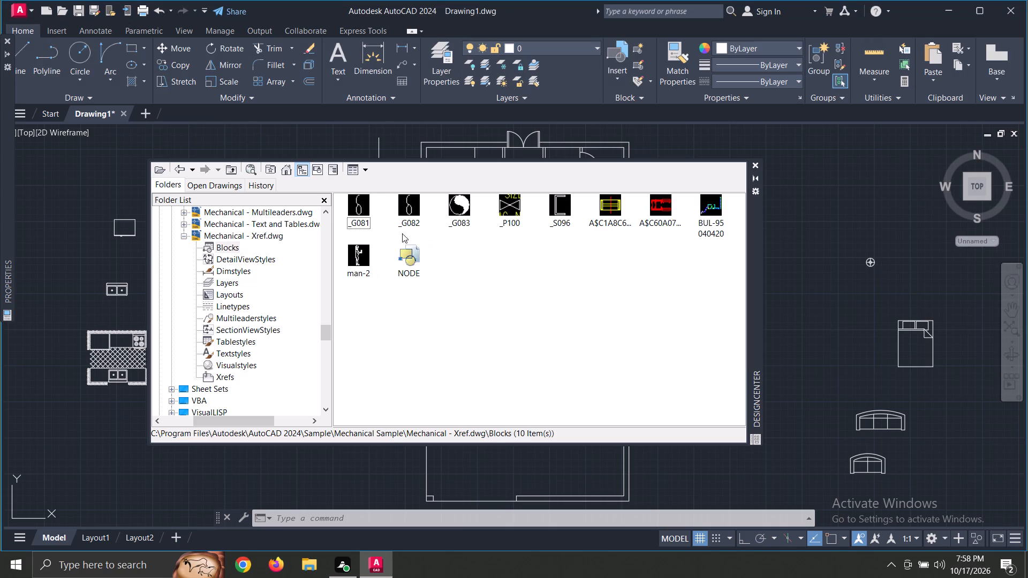
Look through the Revit 2021 program folder in DesignCenter for usable drawing content.
scroll(230, 311, down, 3)
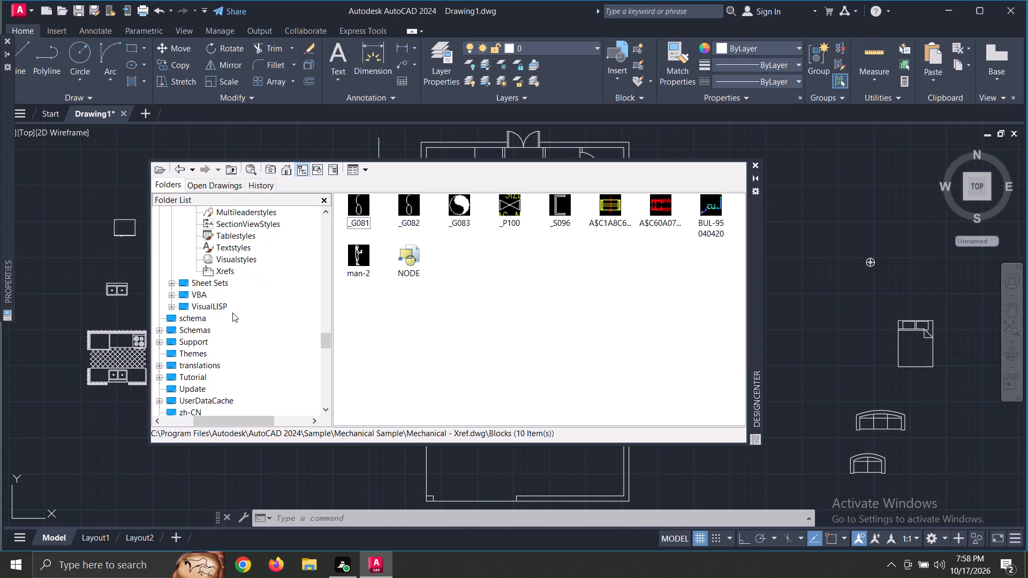
scroll(233, 311, down, 1)
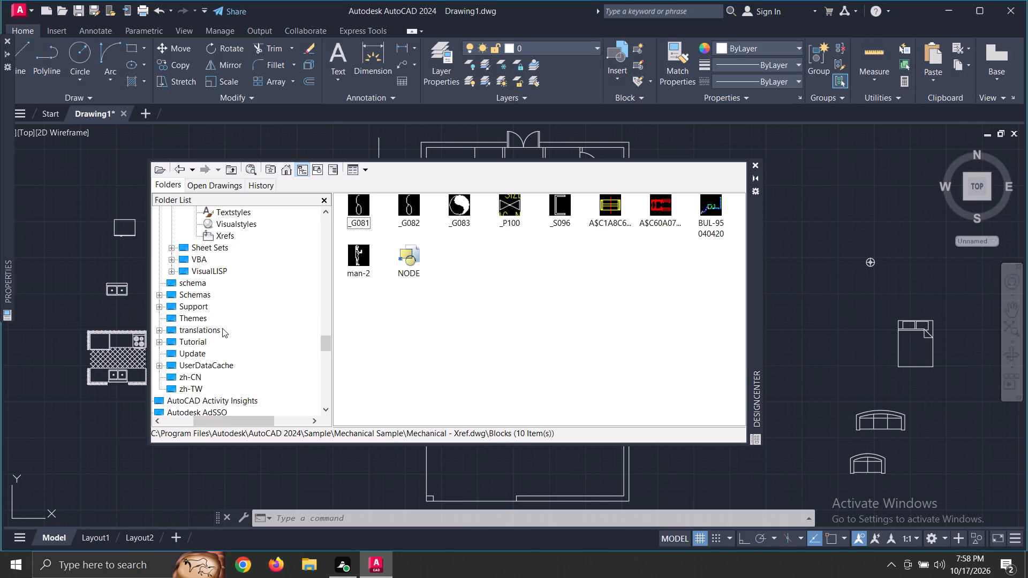
scroll(207, 360, down, 6)
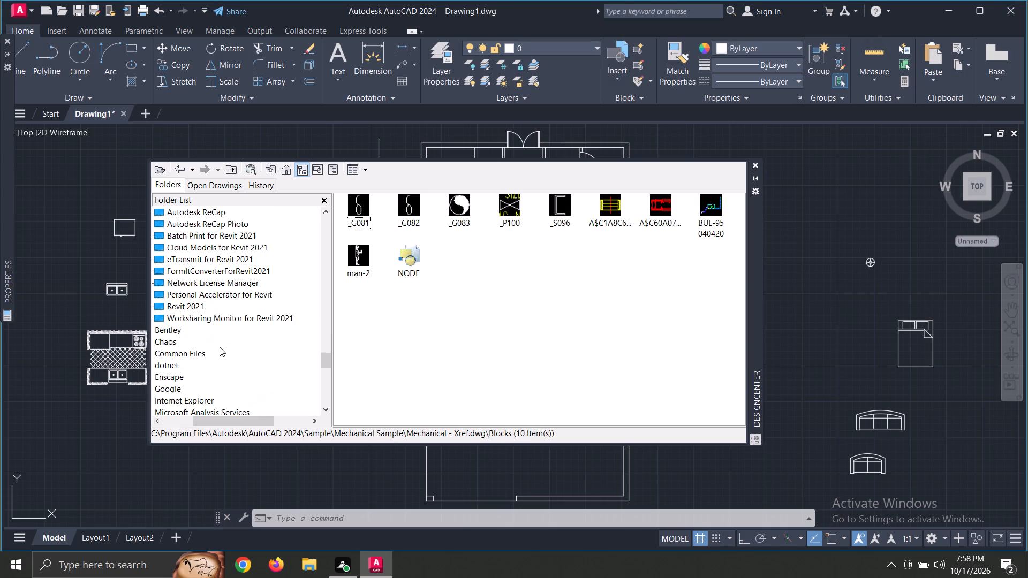
double_click(201, 310)
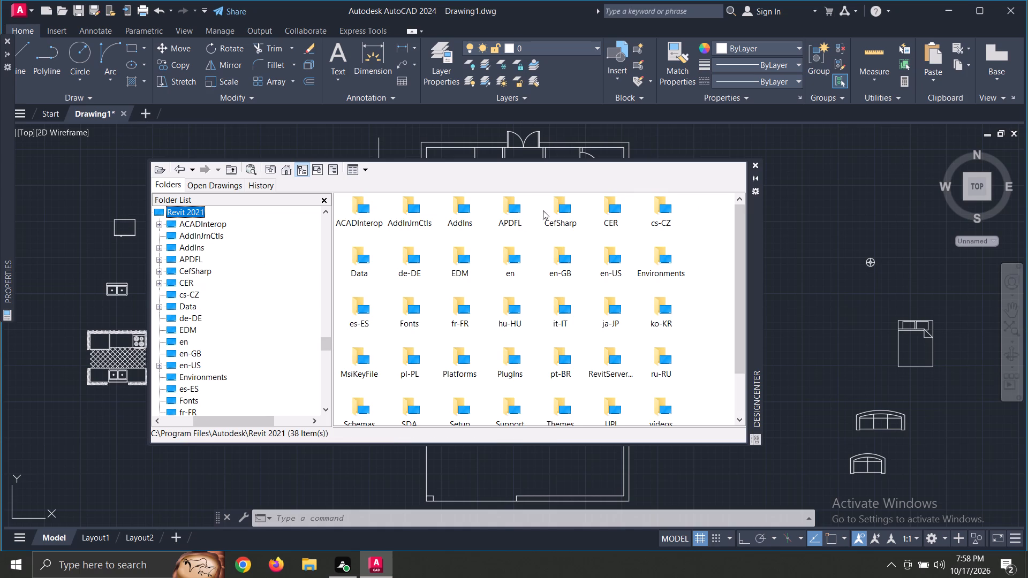
scroll(540, 291, down, 9)
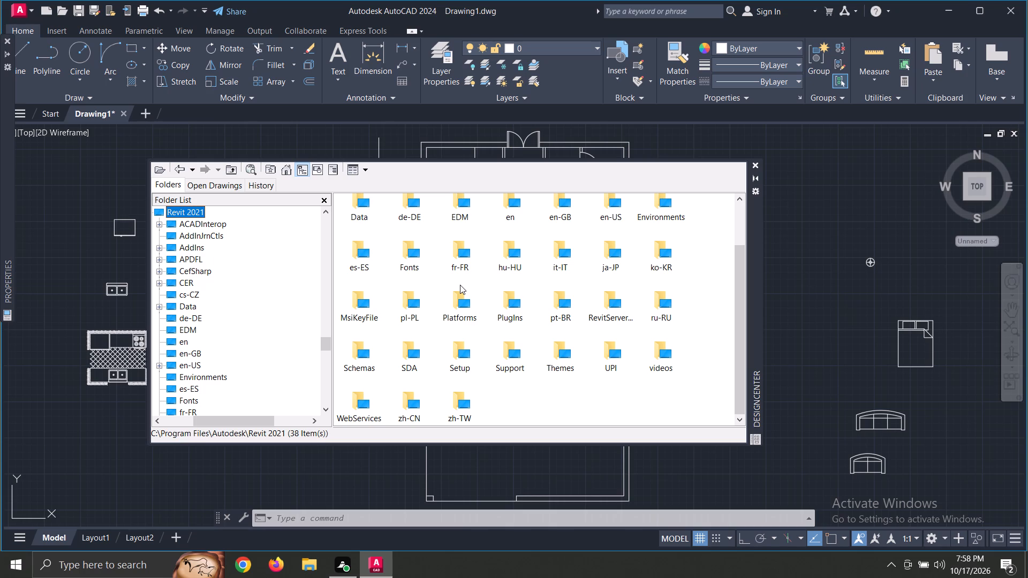
scroll(460, 285, up, 10)
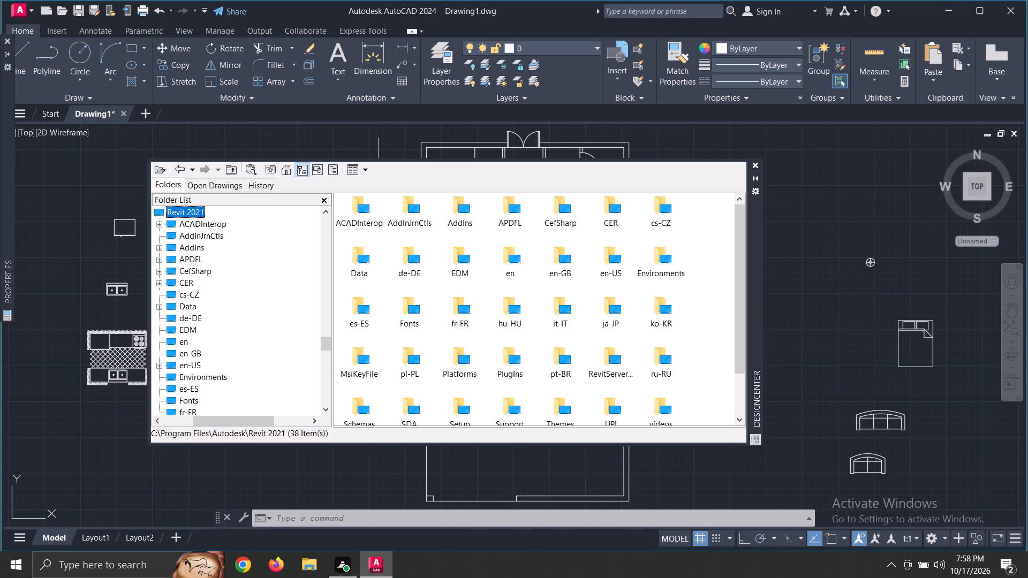
scroll(224, 297, down, 8)
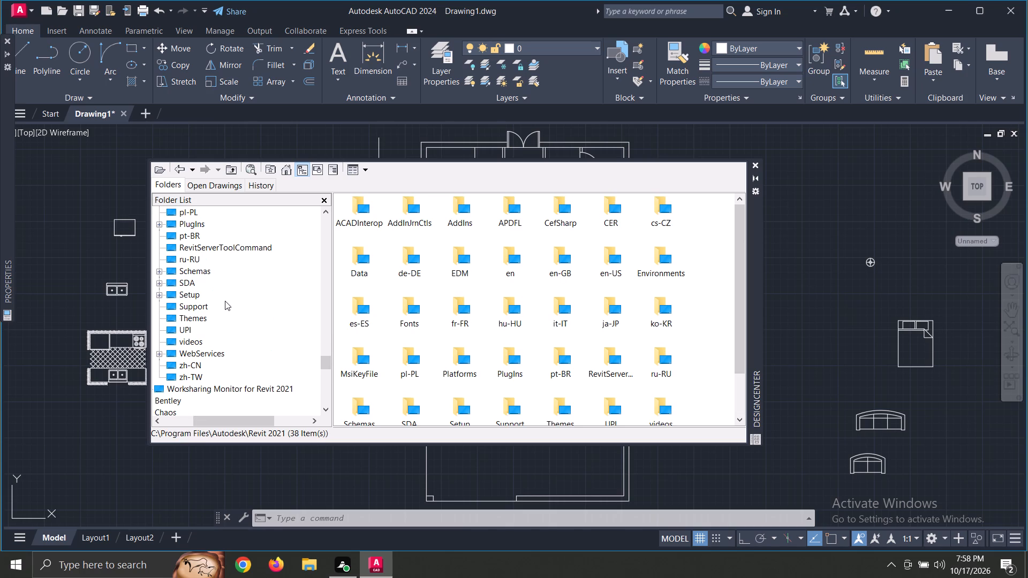
Return to the en-us DesignCenter samples and examine the blocks of Basic Electronics.dwg and AutoCAD Textstyles and Linetypes.dwg.
scroll(211, 311, up, 5)
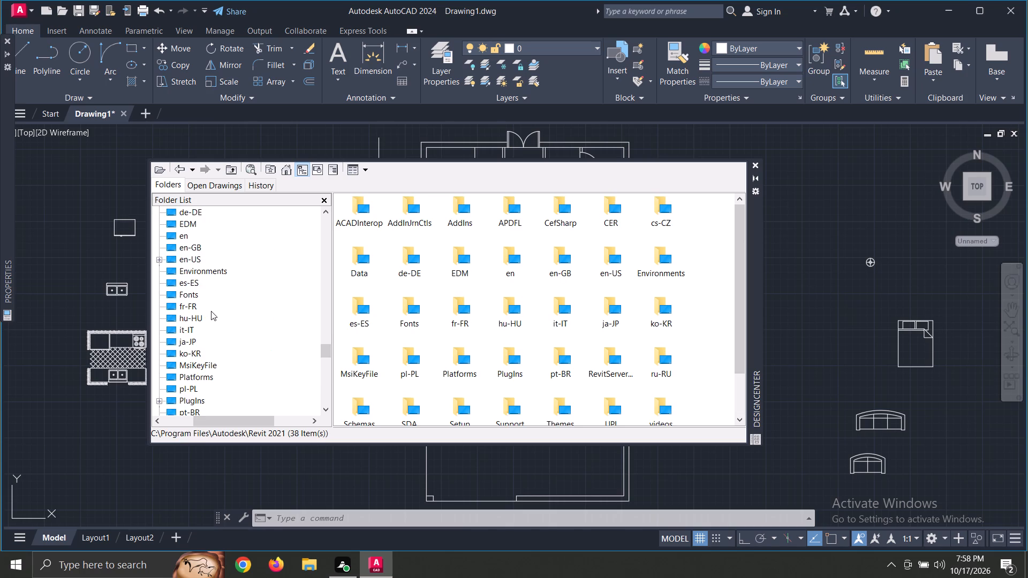
scroll(211, 311, up, 8)
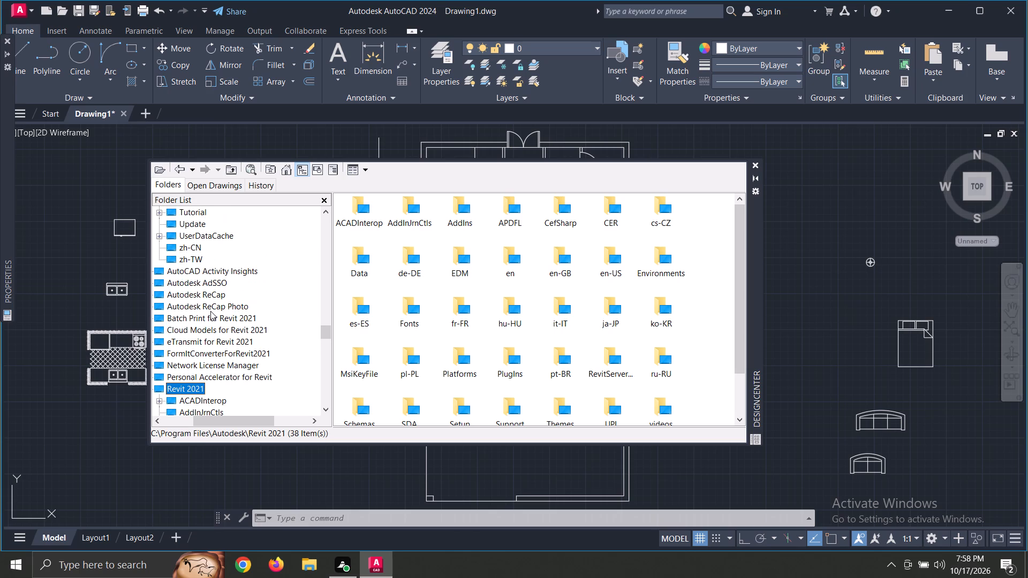
scroll(210, 311, up, 2)
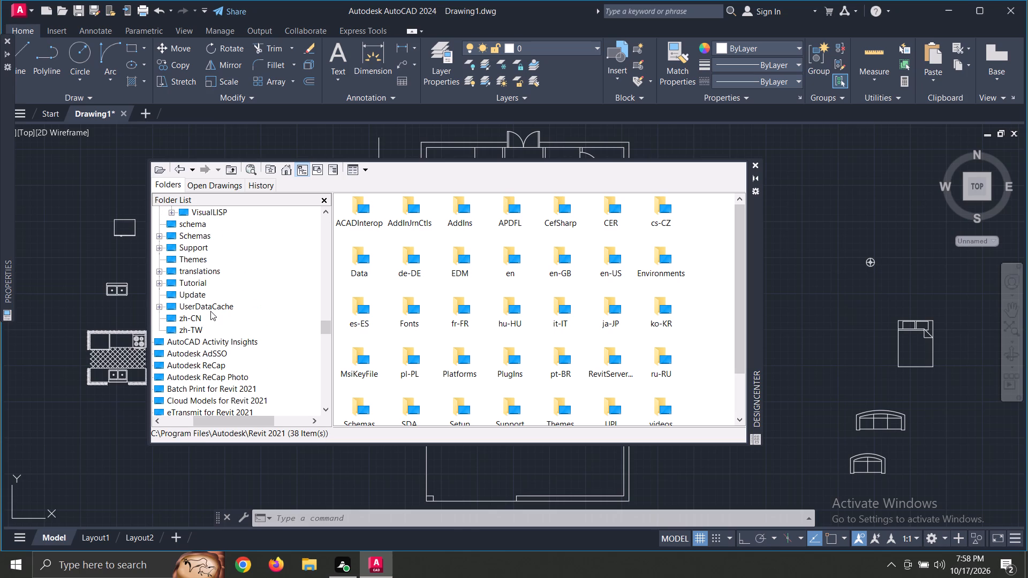
scroll(210, 311, up, 4)
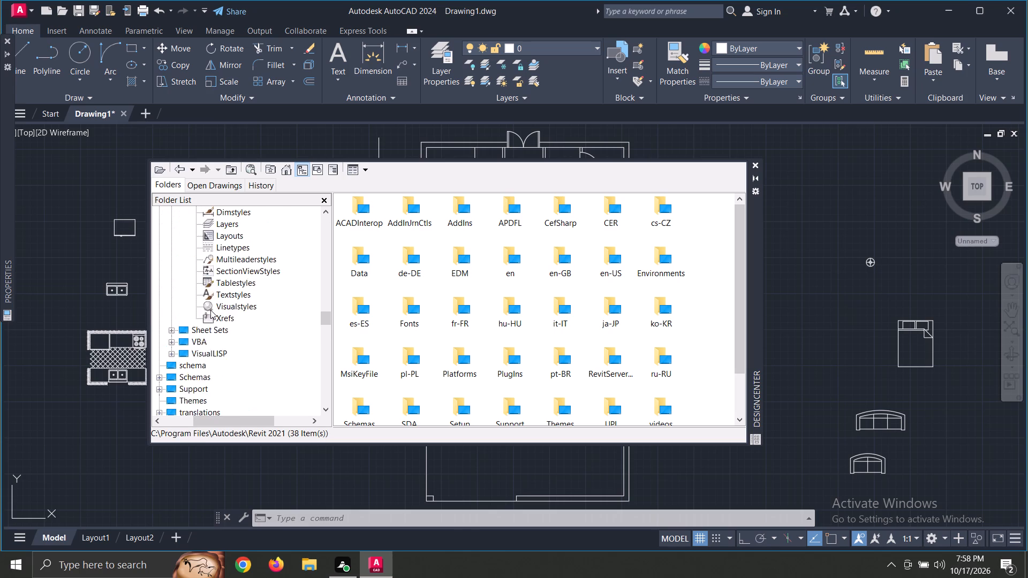
scroll(210, 310, up, 2)
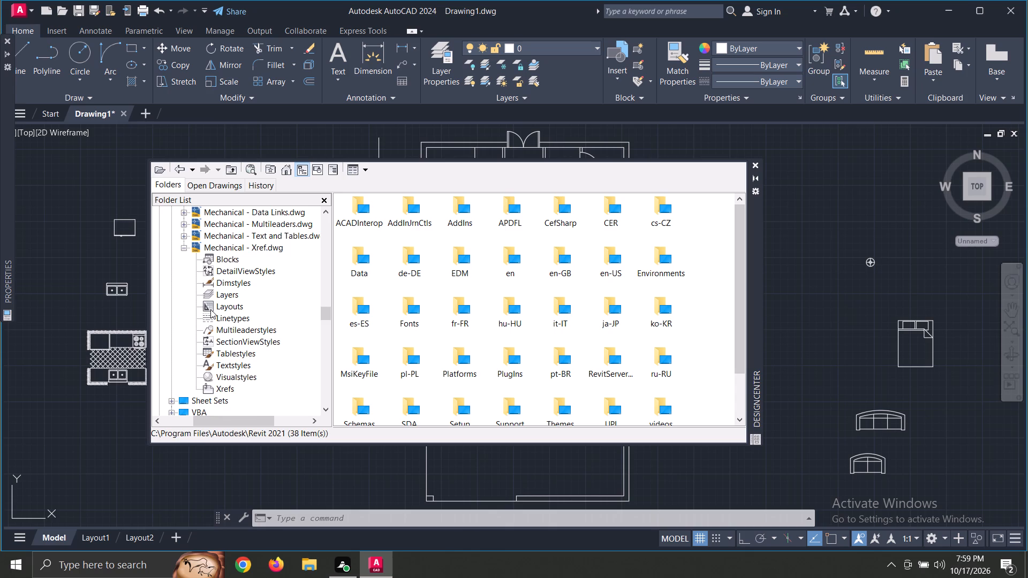
scroll(210, 309, up, 3)
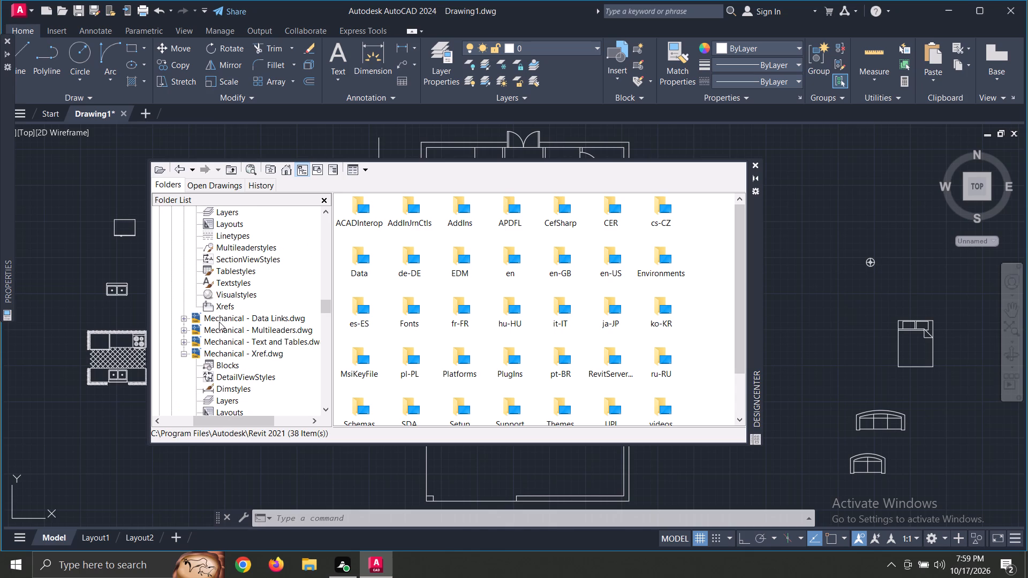
scroll(219, 322, up, 4)
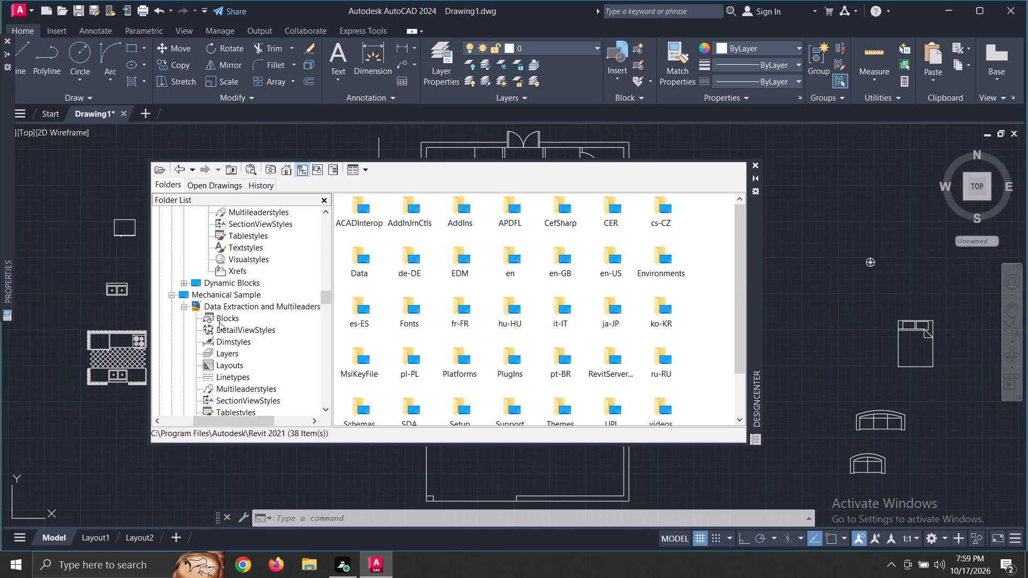
scroll(219, 322, up, 3)
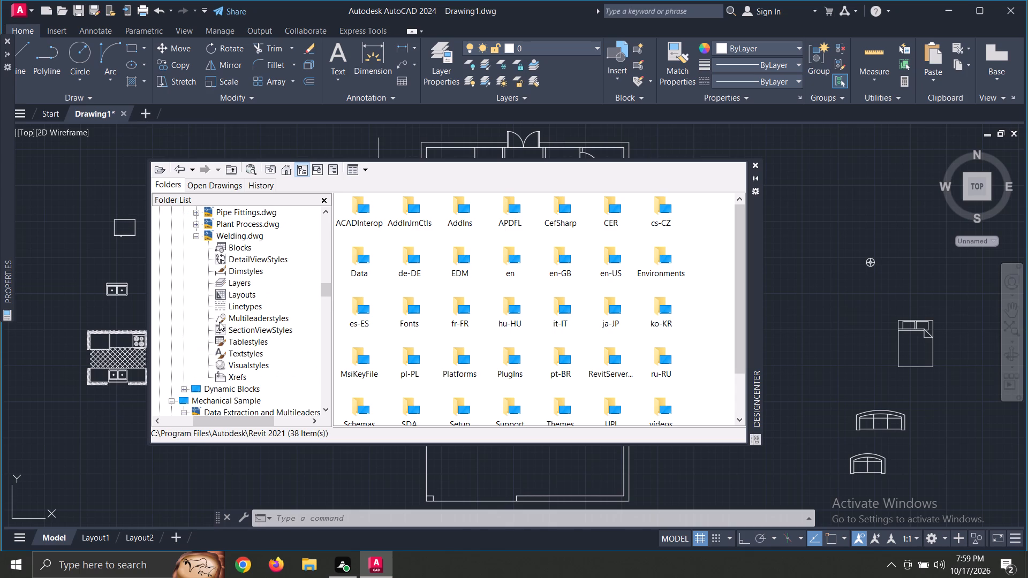
scroll(219, 322, up, 1)
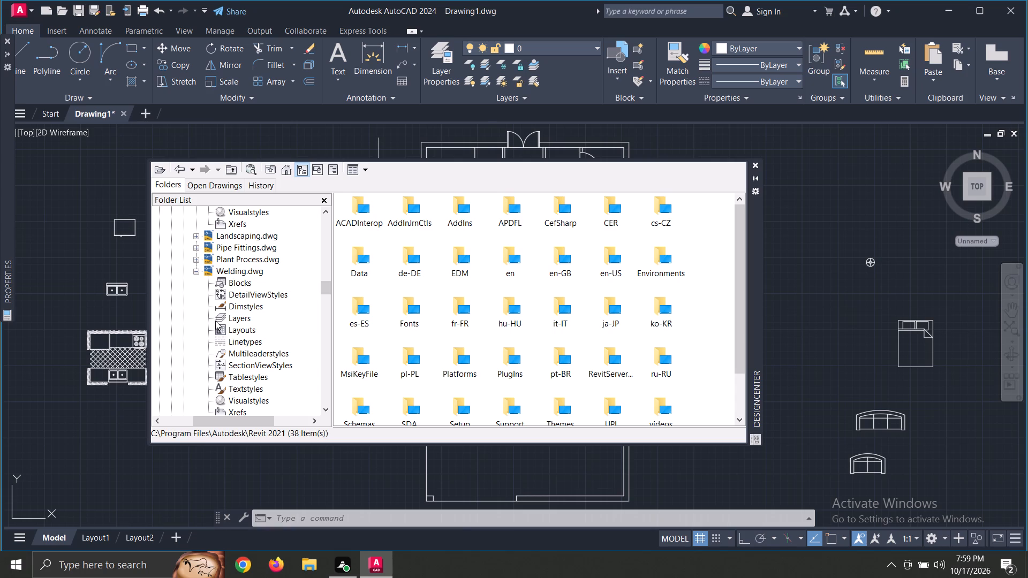
scroll(278, 260, up, 1)
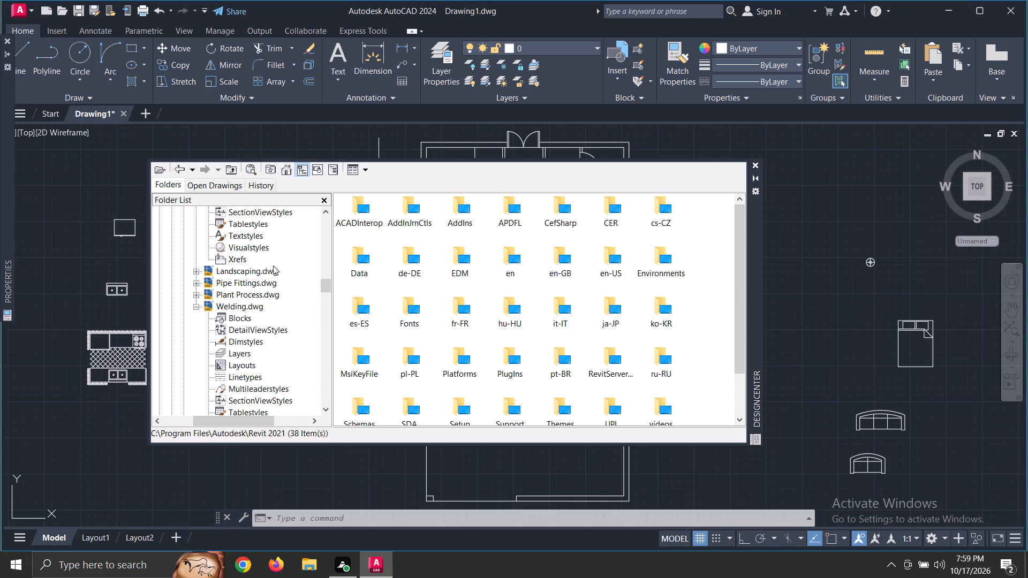
scroll(258, 283, up, 5)
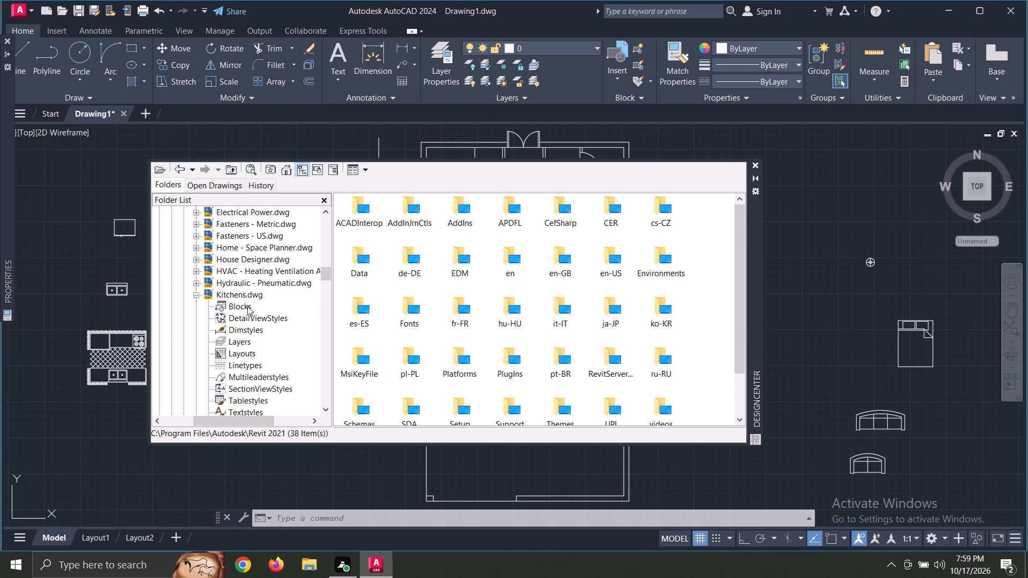
scroll(247, 306, up, 2)
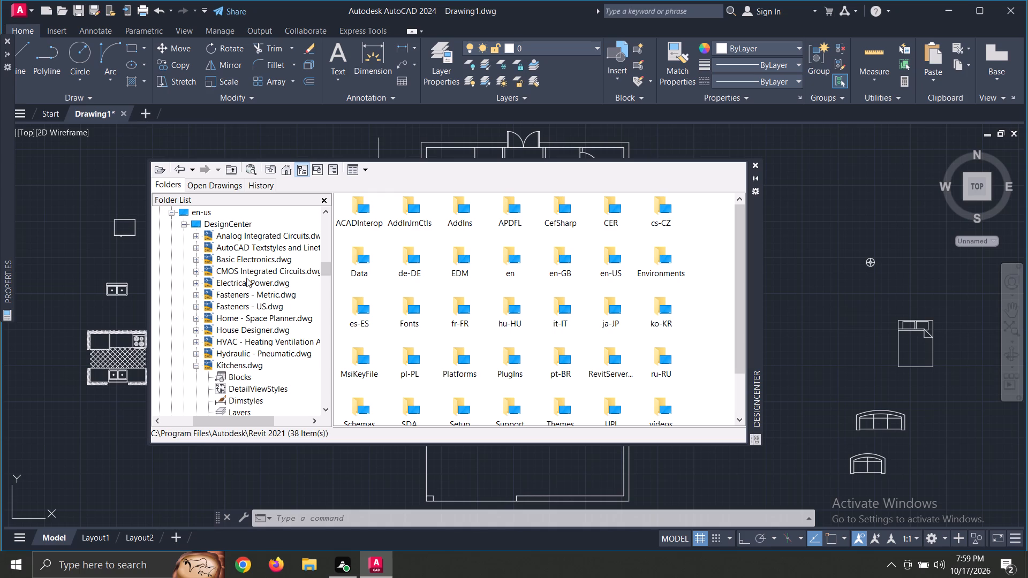
double_click(255, 263)
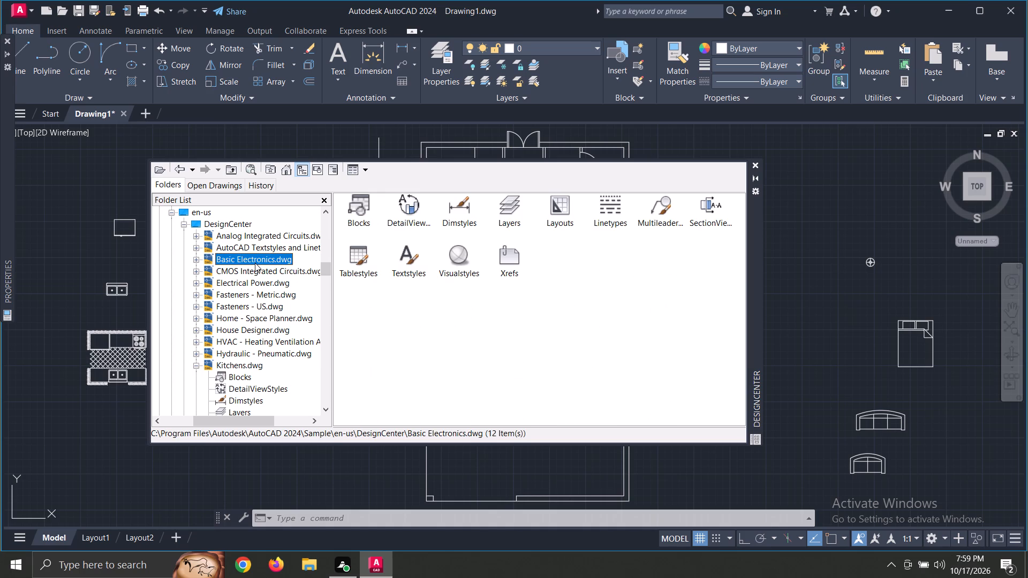
double_click(353, 210)
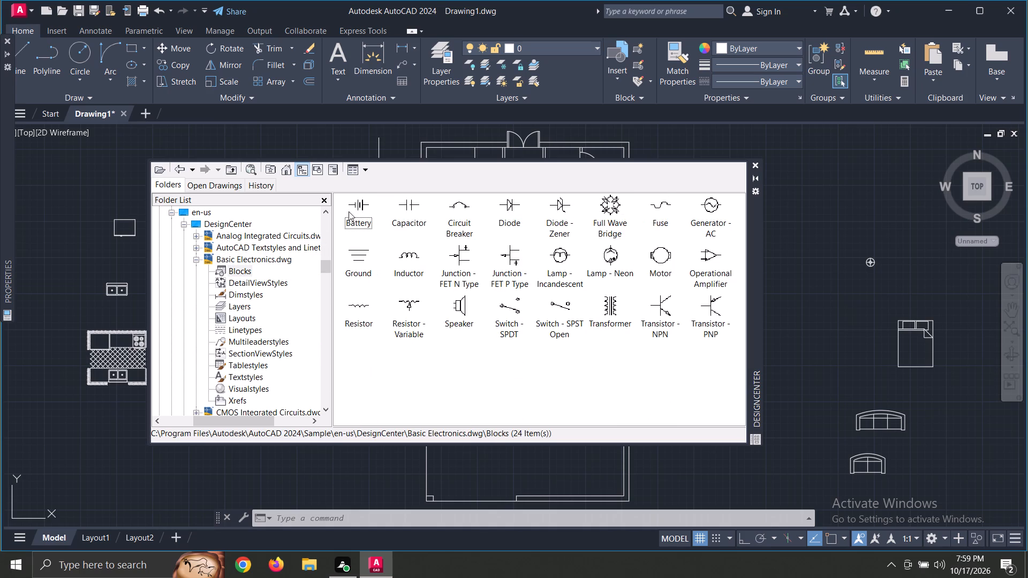
scroll(552, 254, down, 8)
click(270, 249)
click(270, 249)
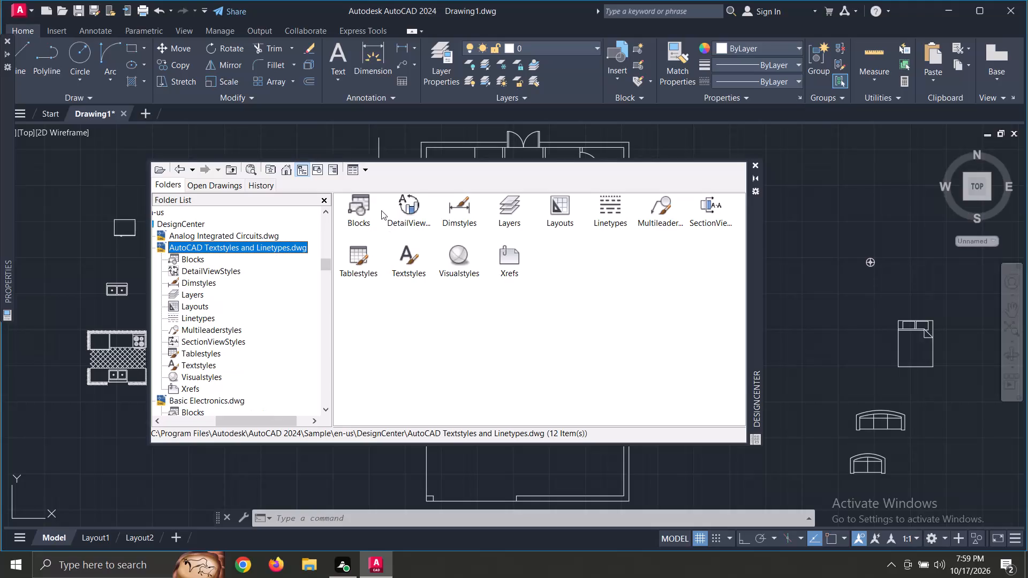
double_click(366, 210)
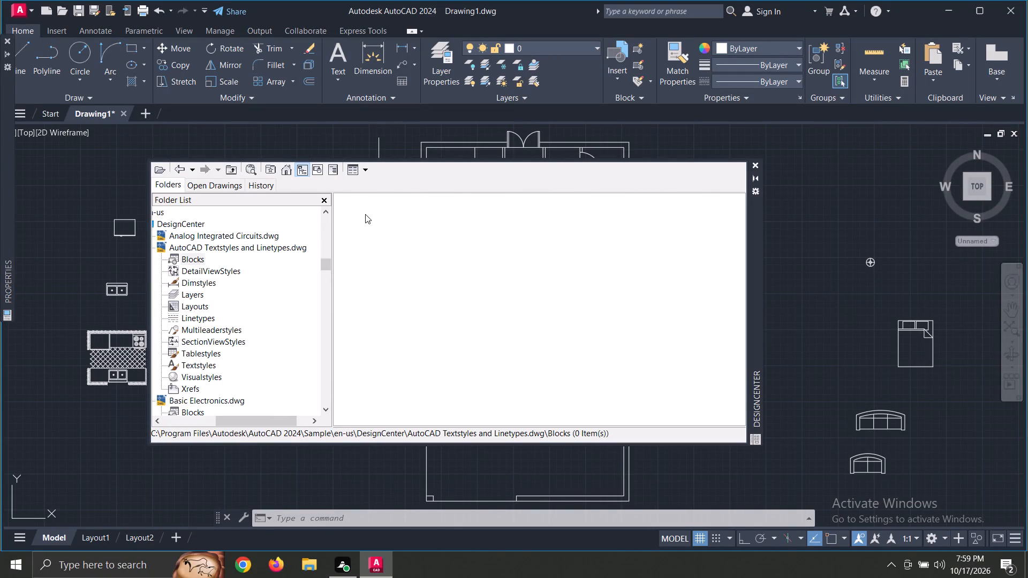
Insert the Desk - 30 x 60 in. block from Home - Space Planner.dwg in the open area east of the floor plan.
scroll(248, 291, down, 3)
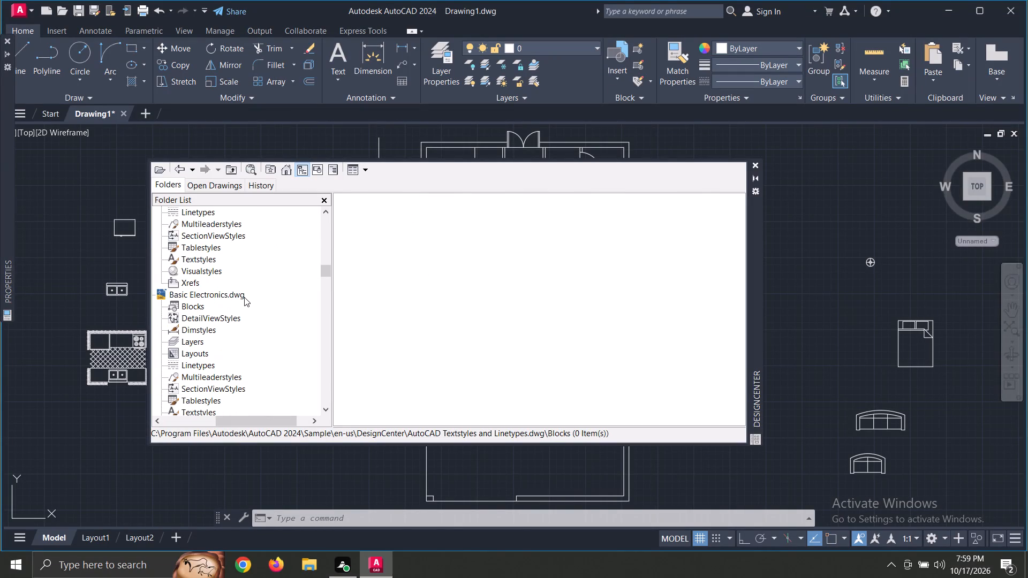
scroll(233, 322, down, 5)
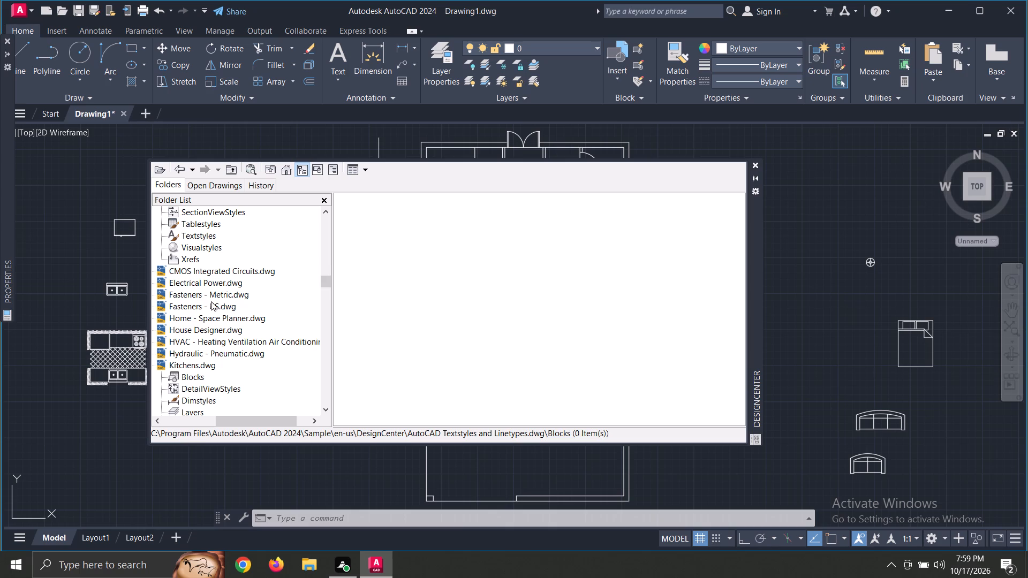
double_click(212, 318)
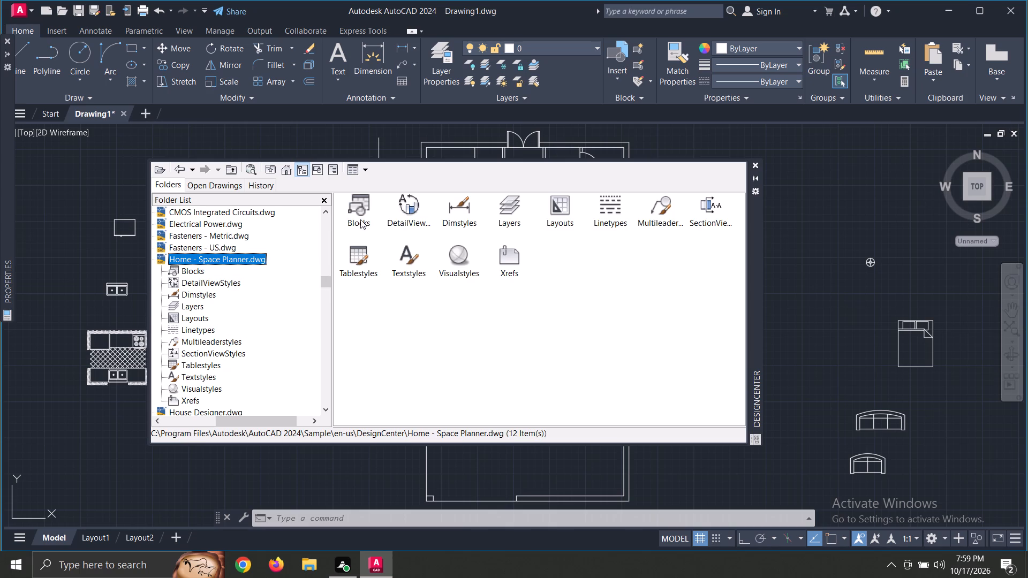
double_click(360, 219)
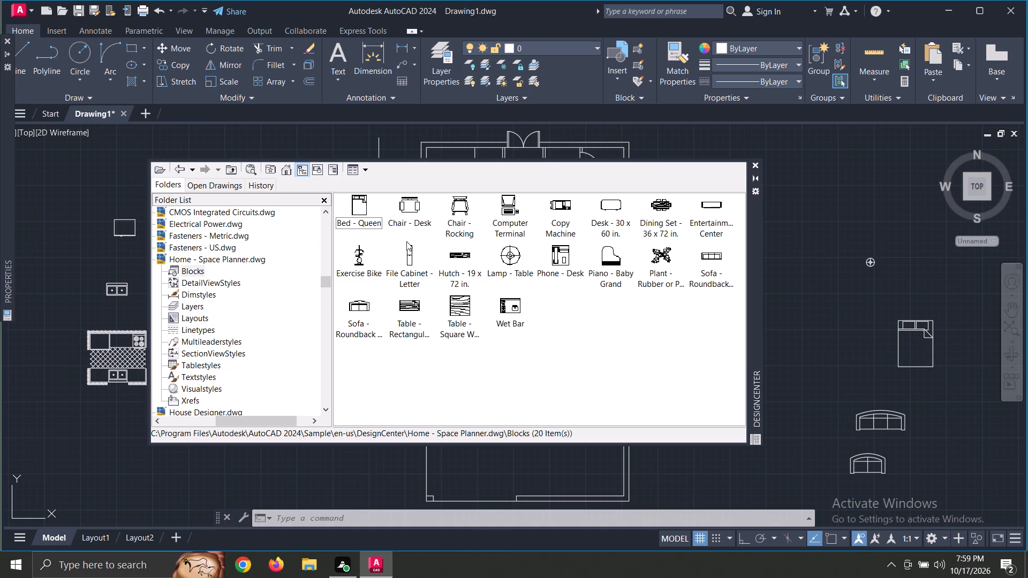
double_click(604, 208)
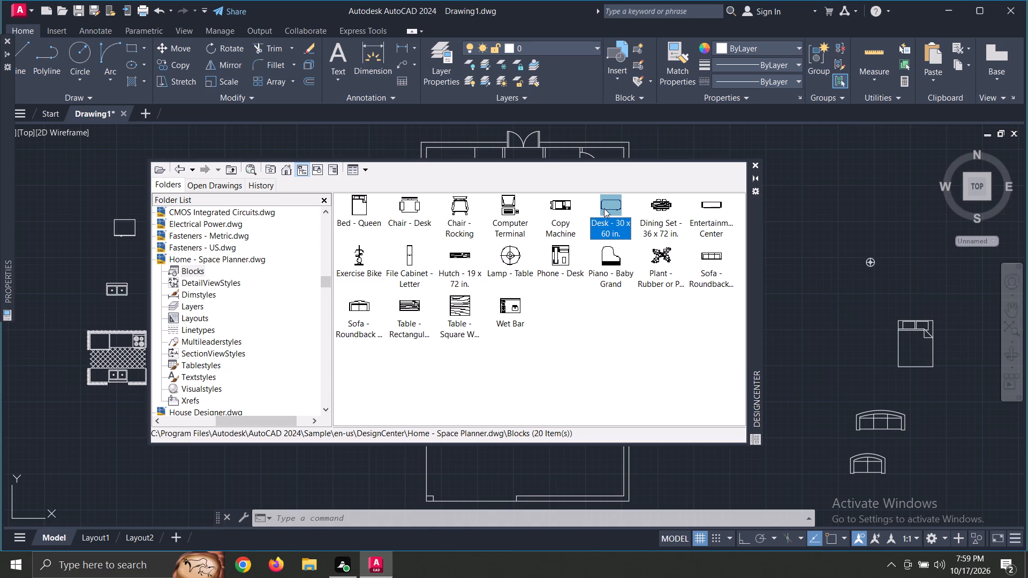
click(600, 364)
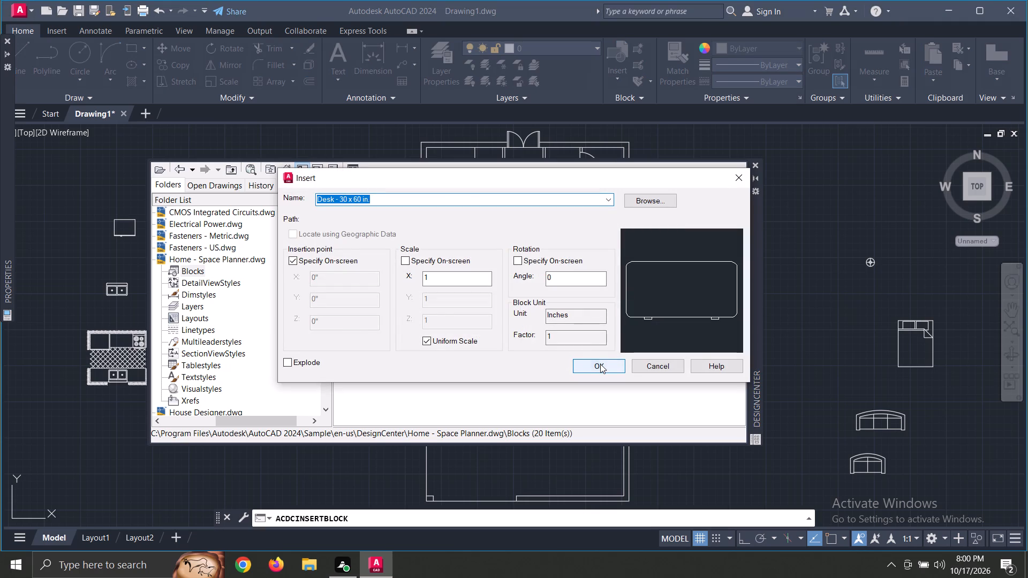
click(817, 199)
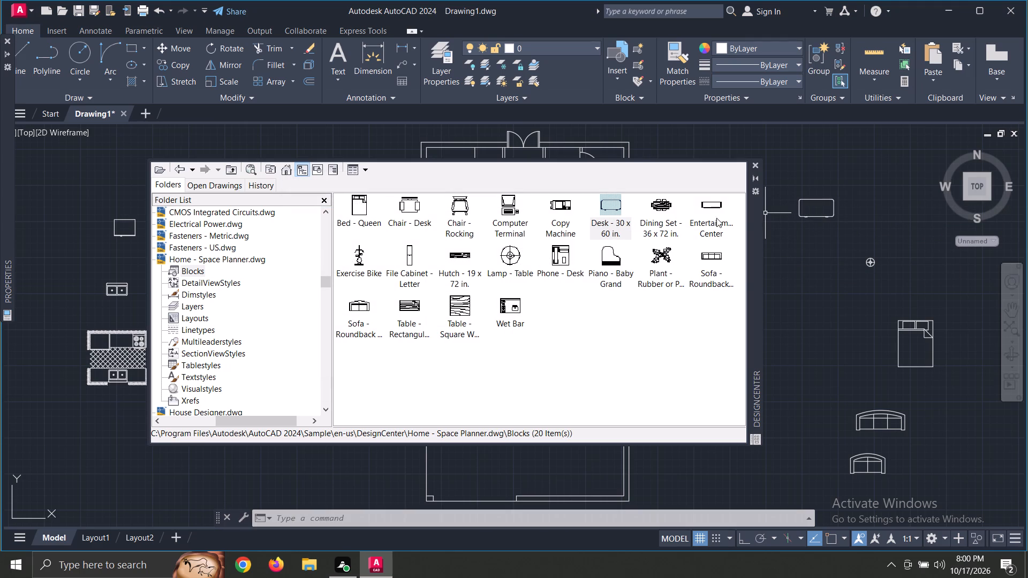
Insert the Dining Set - 36 x 72 in. block beside the desk outside the plan.
click(661, 204)
drag(661, 209, 657, 219)
double_click(660, 210)
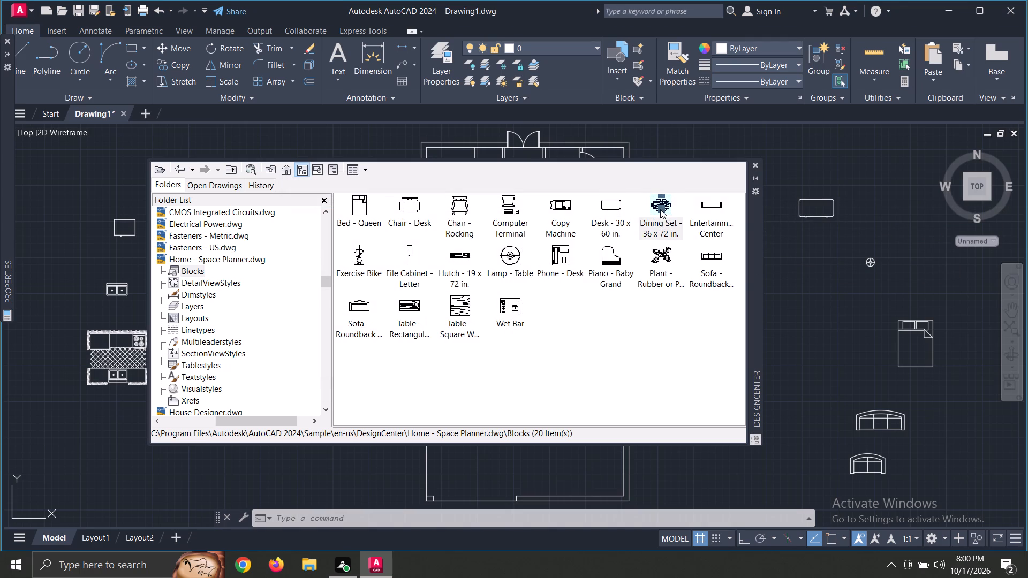
click(602, 368)
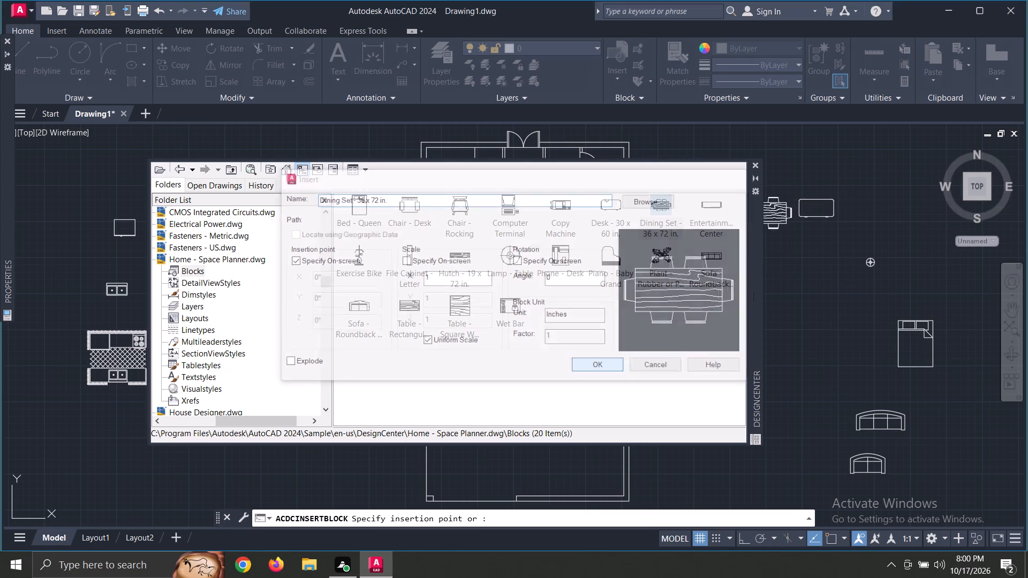
click(878, 196)
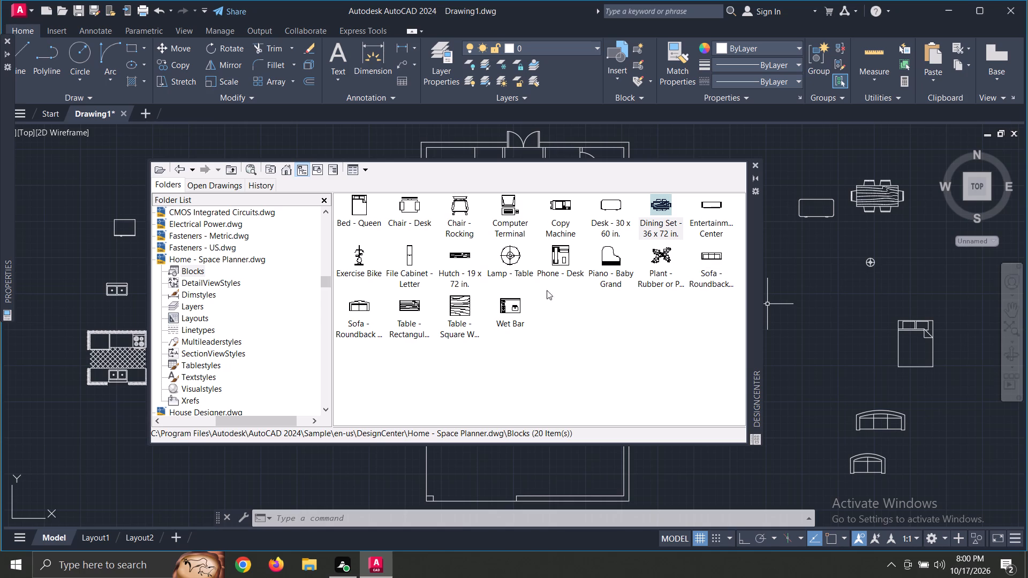
Insert the Sofa - Roundback 7 ft. block between the plan and the queen bed, and close DesignCenter.
triple_click(707, 257)
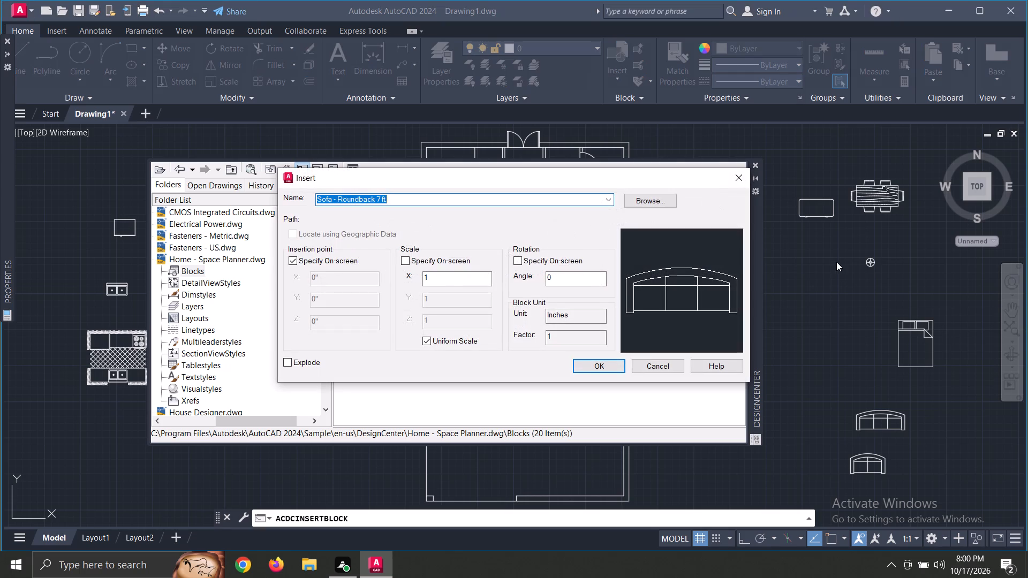
click(577, 367)
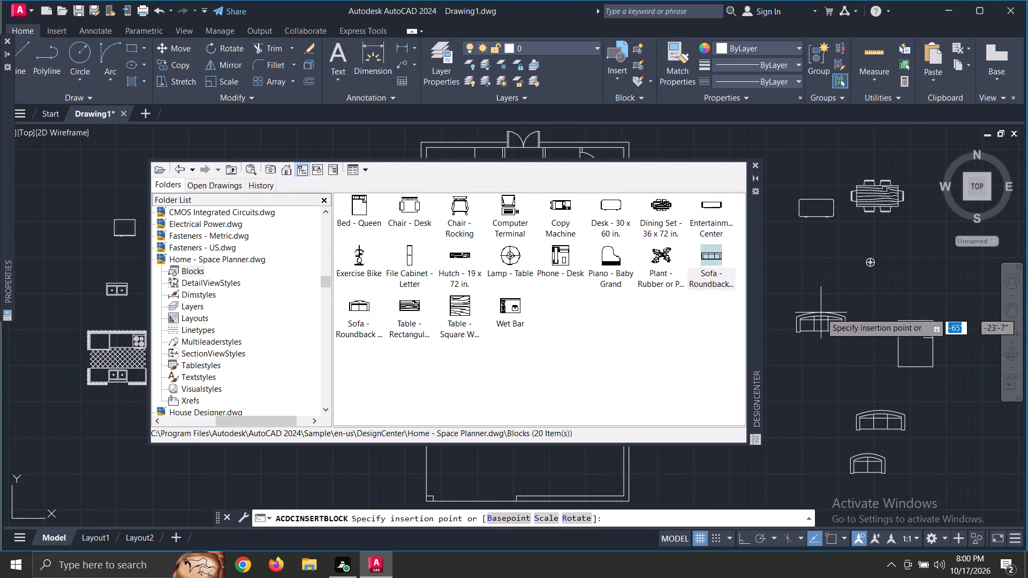
click(821, 313)
key(Escape)
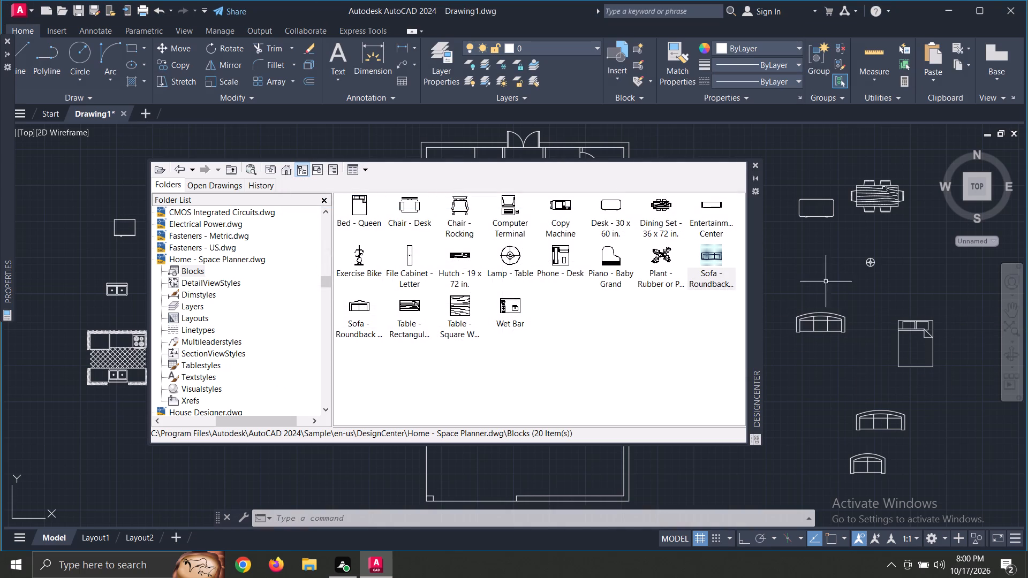
click(755, 166)
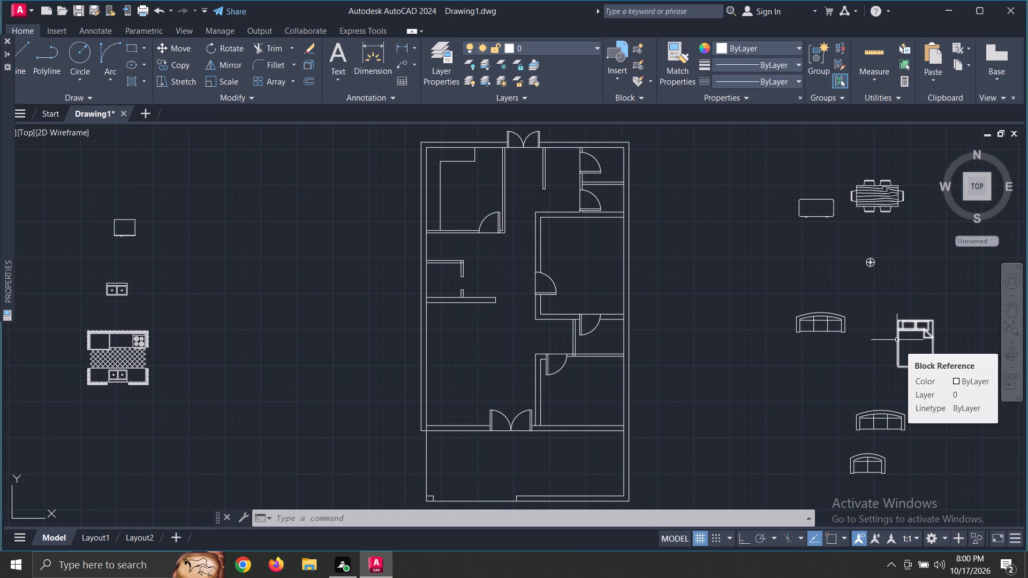
Copy the queen bed into the larger bedroom with its headboard at the upper wall, and place a second copy just outside the lower bedroom.
click(897, 340)
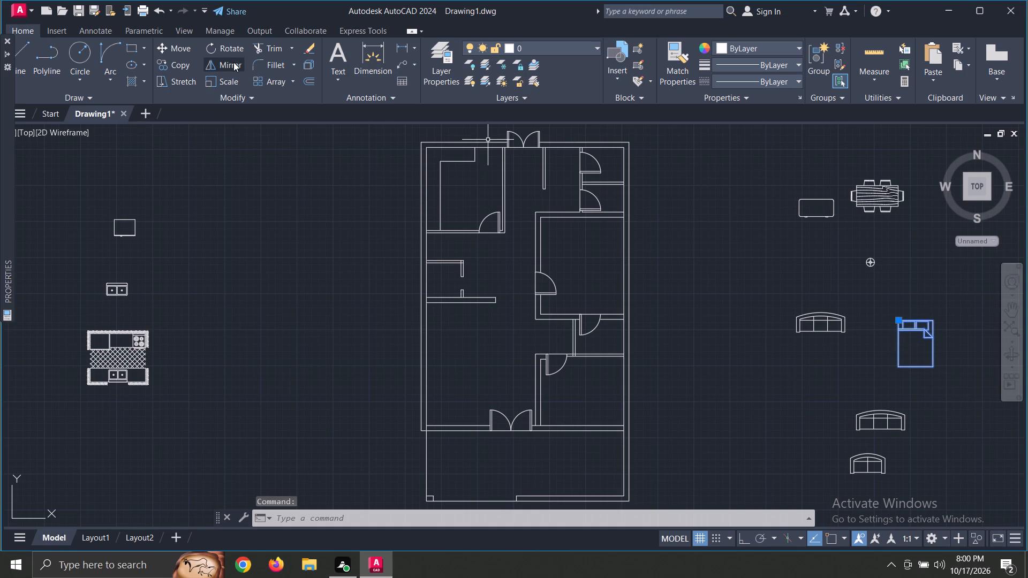
click(185, 70)
scroll(923, 314, up, 3)
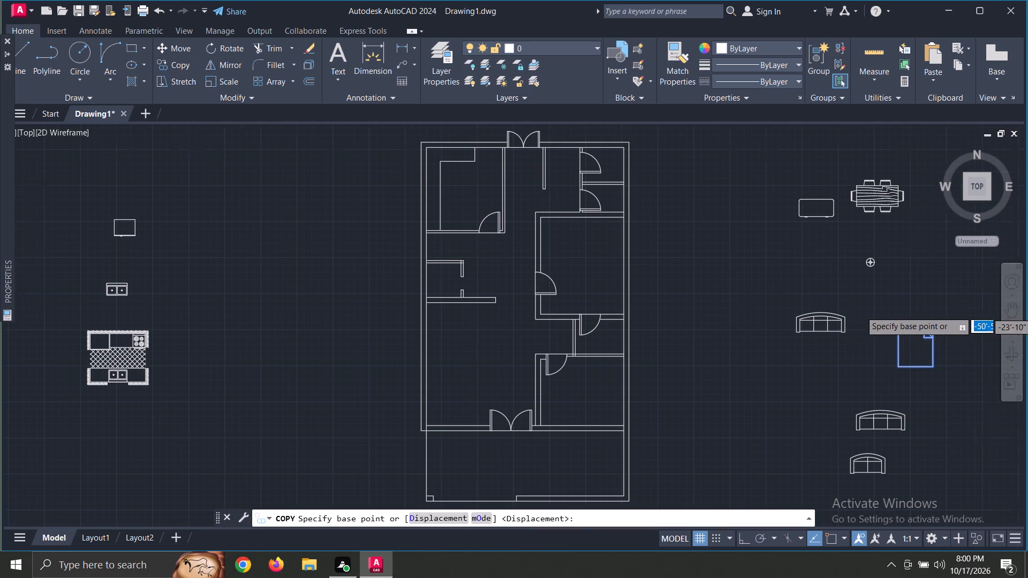
click(878, 346)
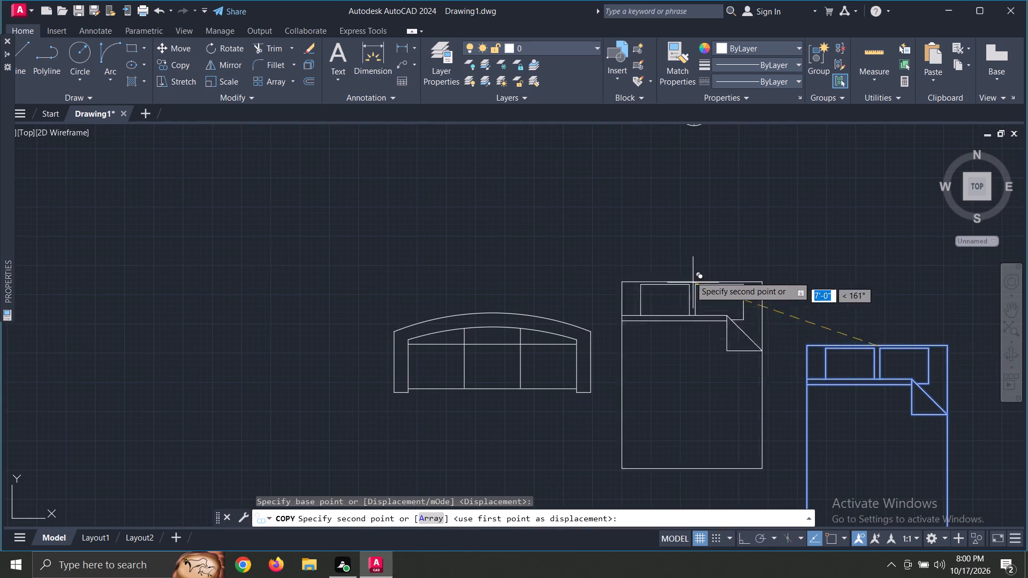
scroll(689, 271, down, 5)
scroll(500, 227, up, 5)
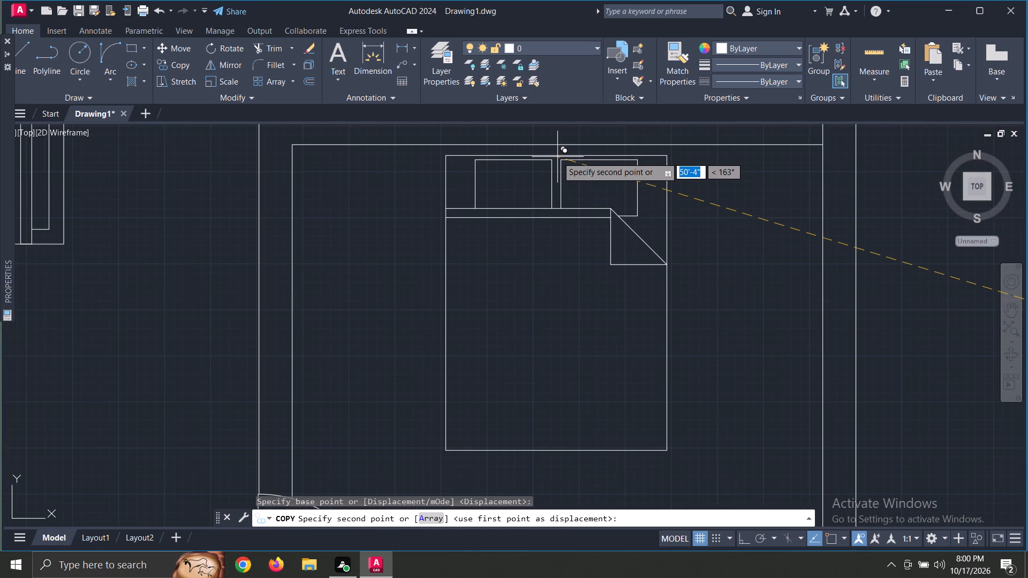
click(557, 155)
scroll(666, 195, down, 4)
scroll(791, 244, down, 1)
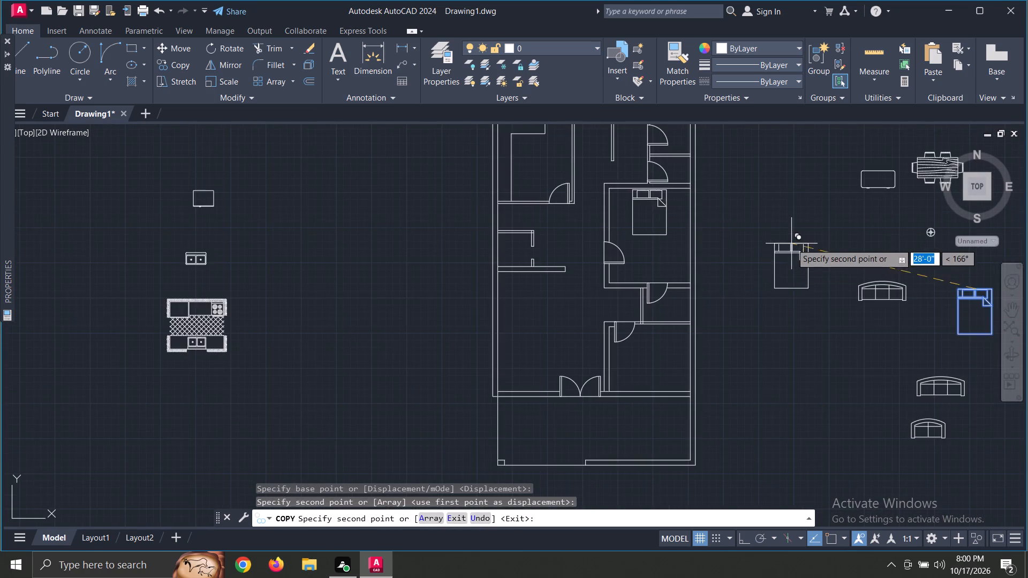
click(765, 318)
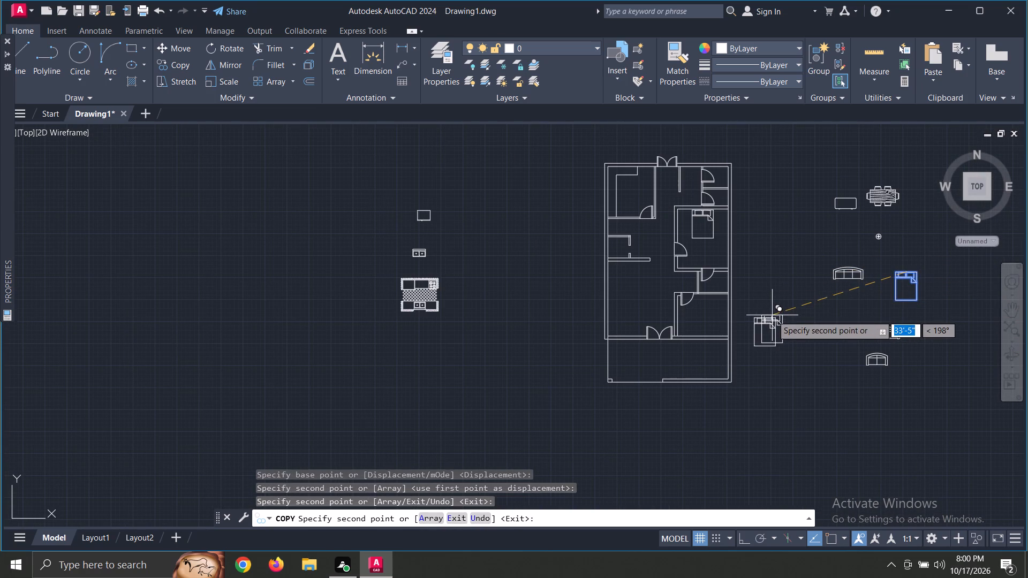
key(Escape)
Rotate the bed copy outside the plan 90° clockwise so its headboard faces the east wall.
click(768, 318)
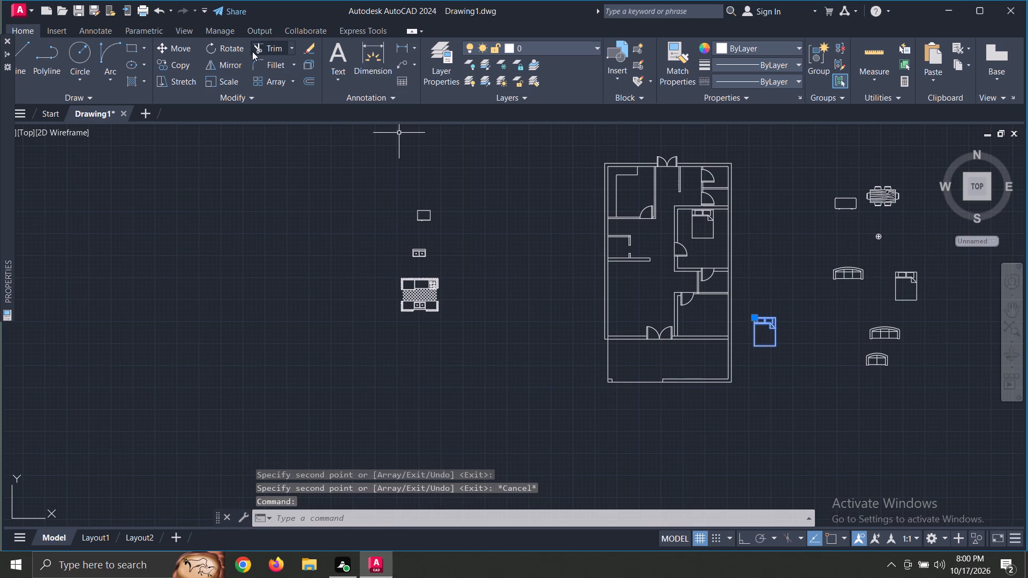
click(236, 54)
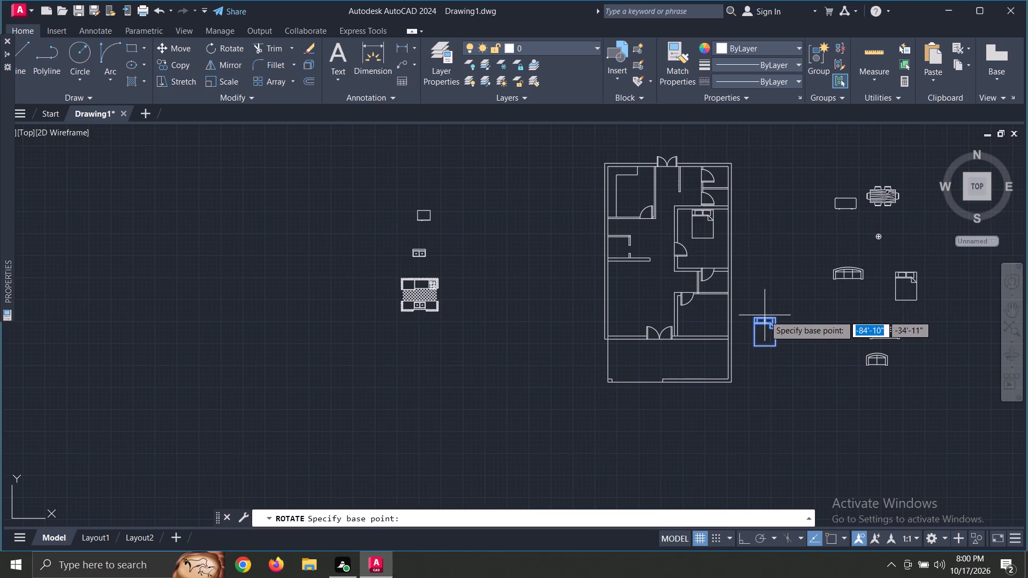
key(F8)
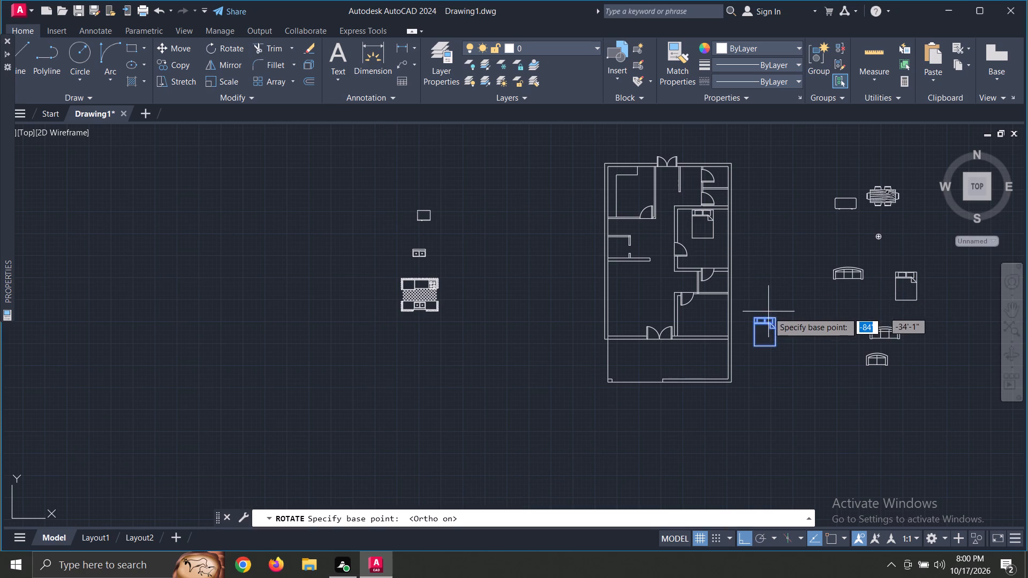
click(766, 323)
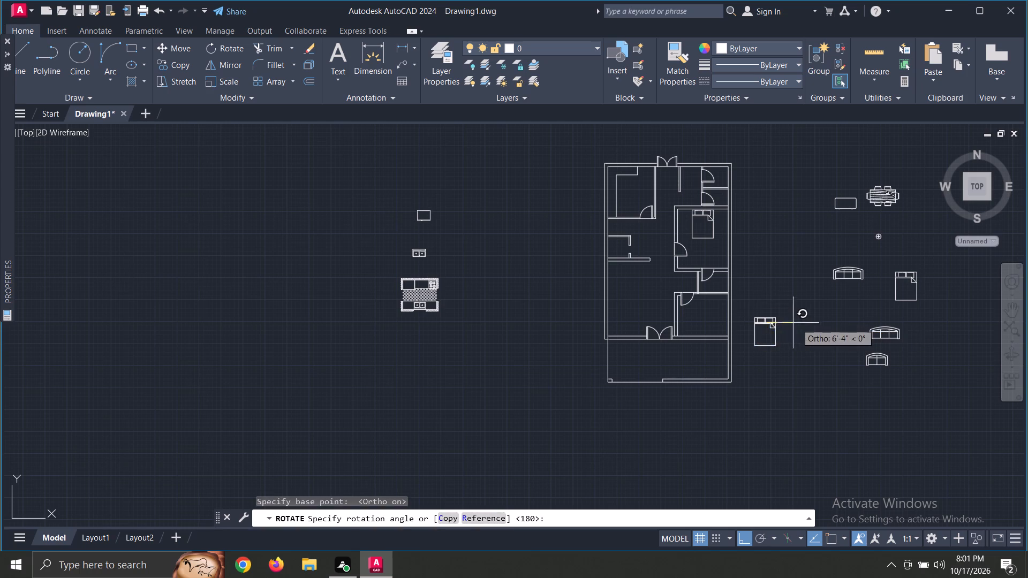
click(778, 372)
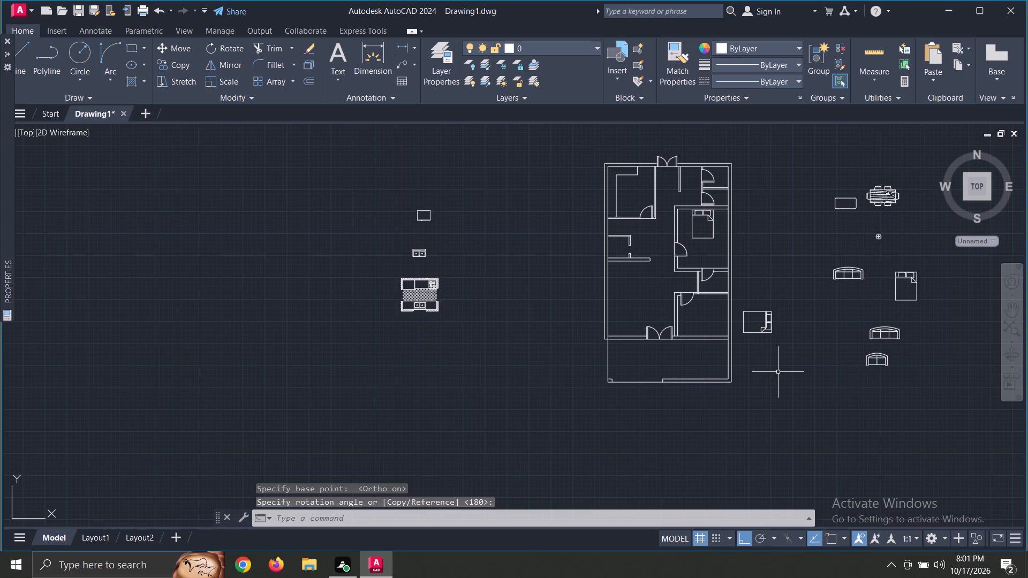
Move the rotated bed into the lower bedroom with its headboard against the inner face of the east wall.
click(773, 320)
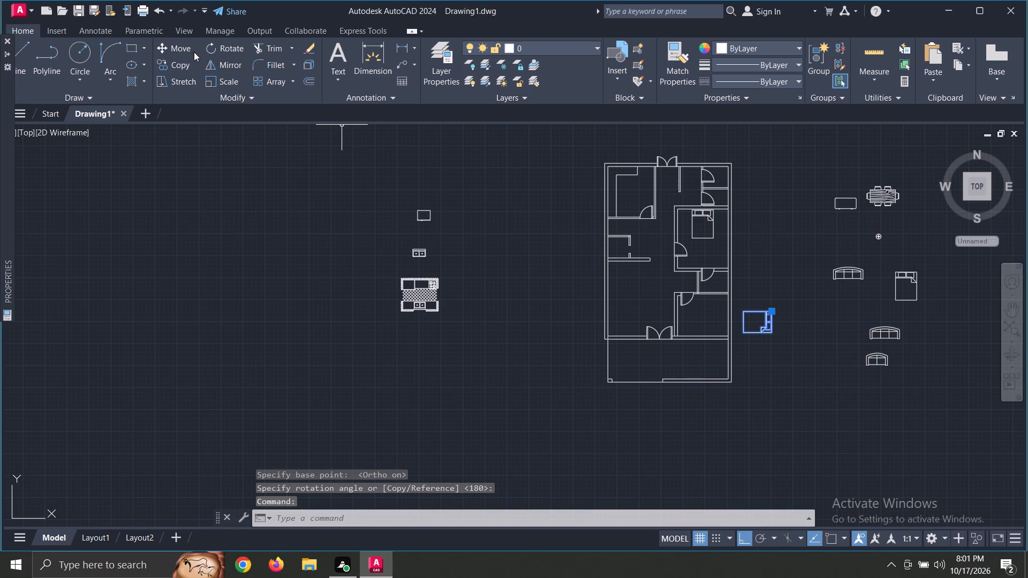
click(184, 50)
scroll(793, 354, up, 3)
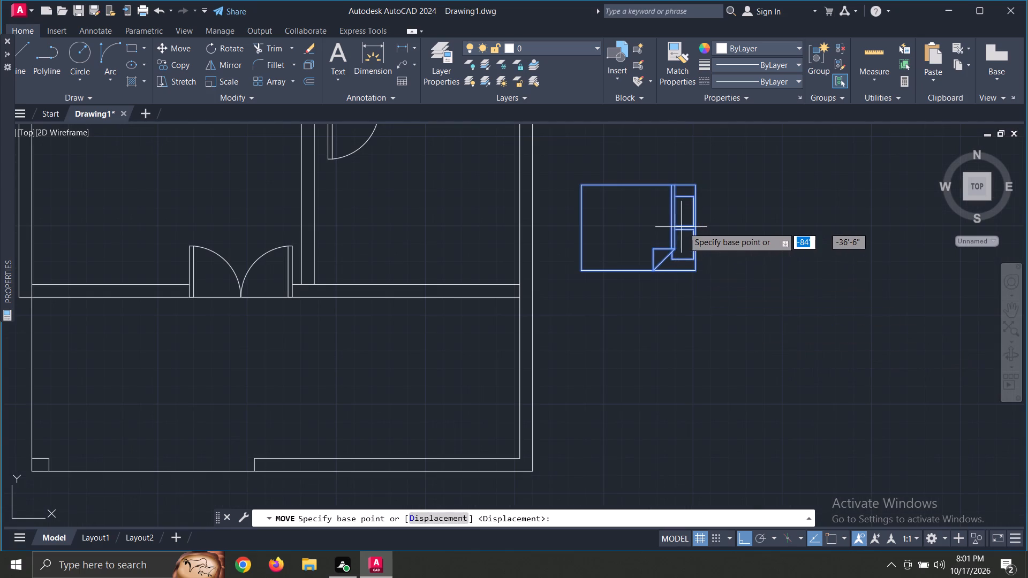
click(696, 229)
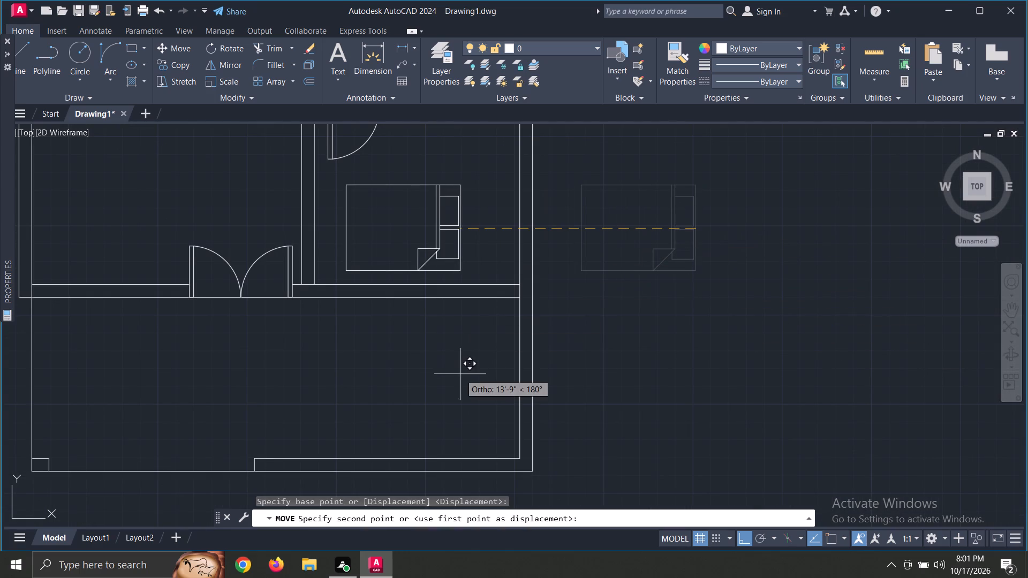
key(F8)
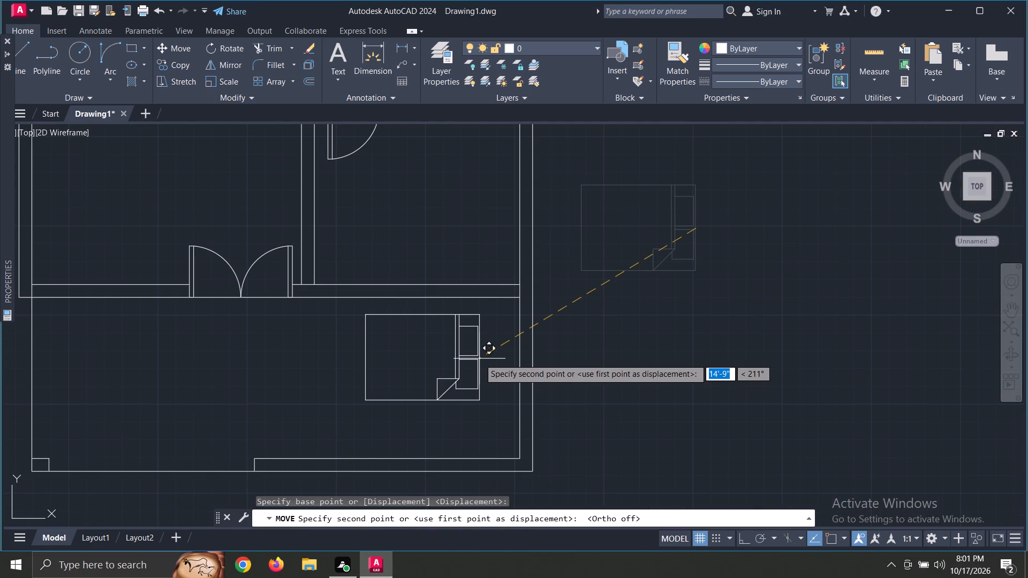
middle_drag(479, 216, 471, 345)
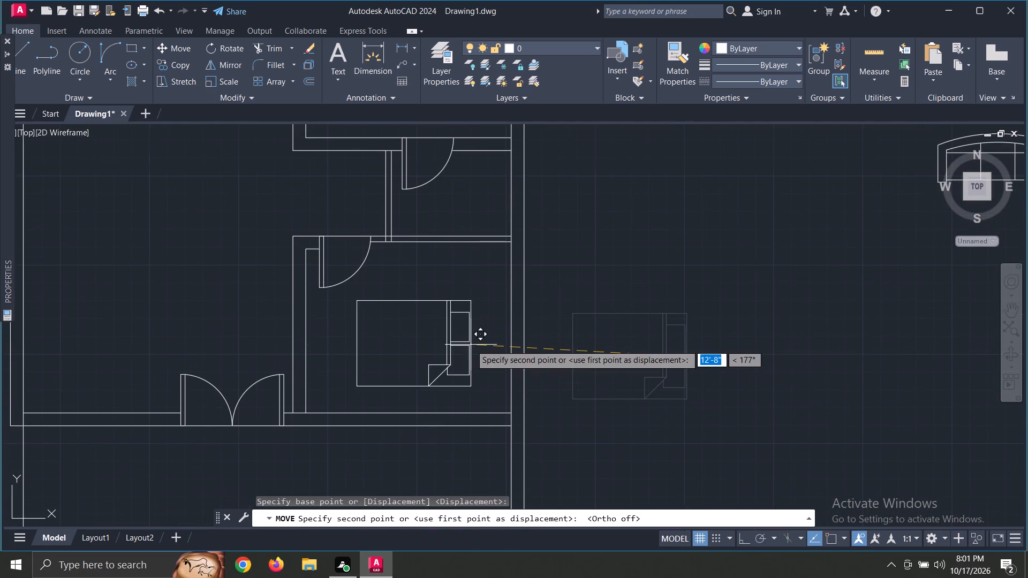
scroll(490, 332, up, 4)
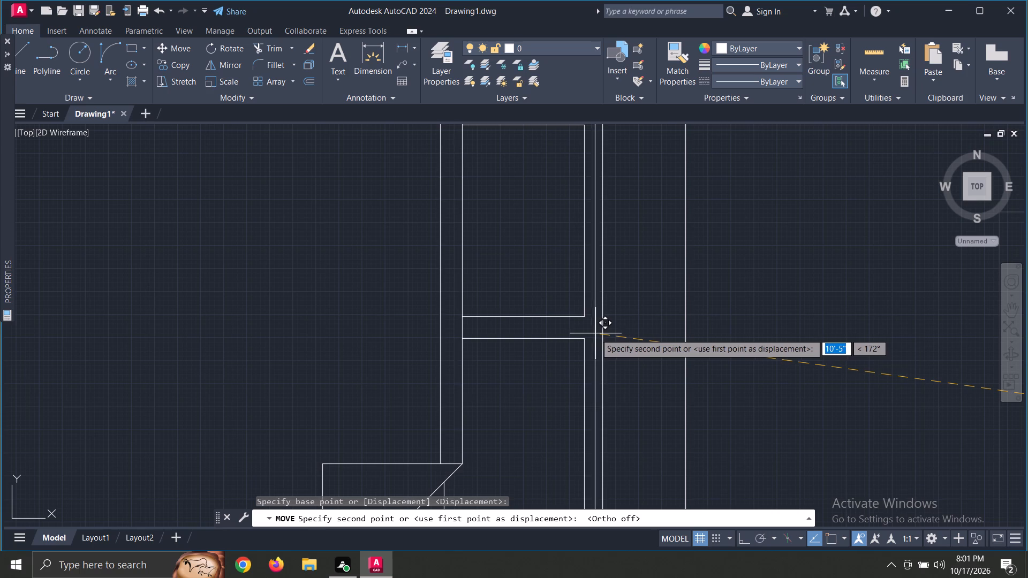
click(603, 334)
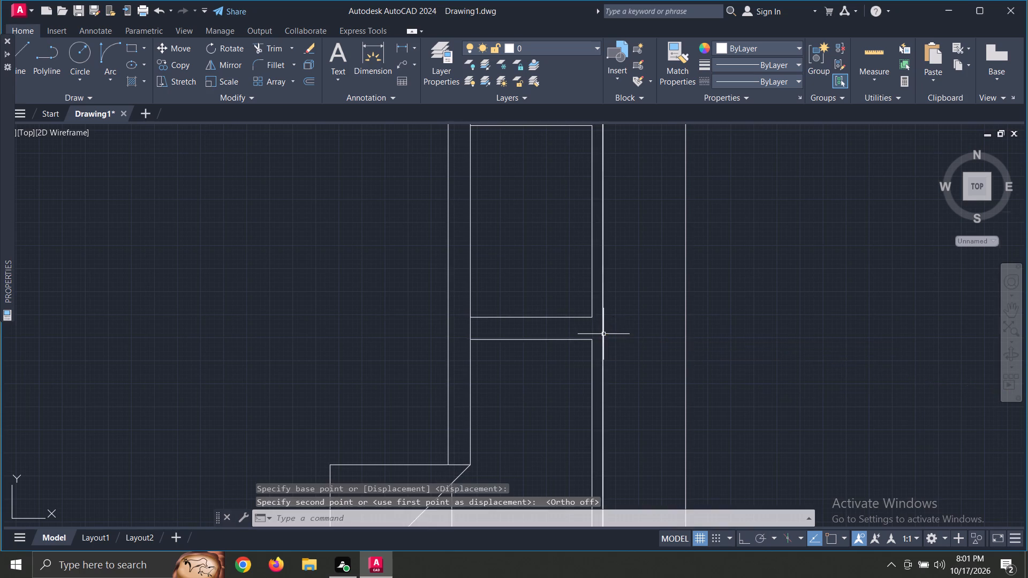
Copy the small round lamp block from outside the plan to beside the headboard of the bed in each of the two bedrooms.
scroll(615, 315, down, 4)
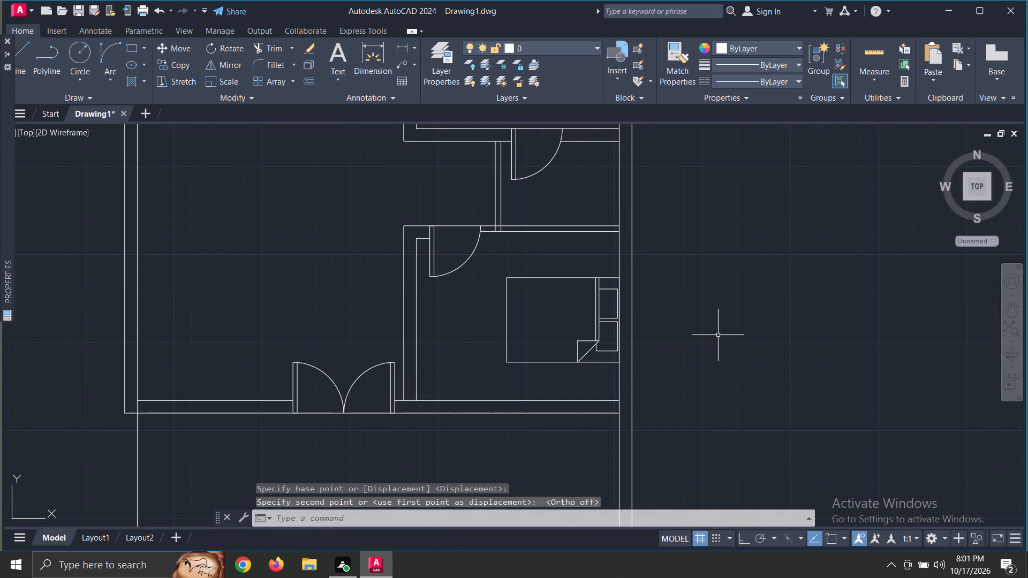
scroll(716, 328, down, 4)
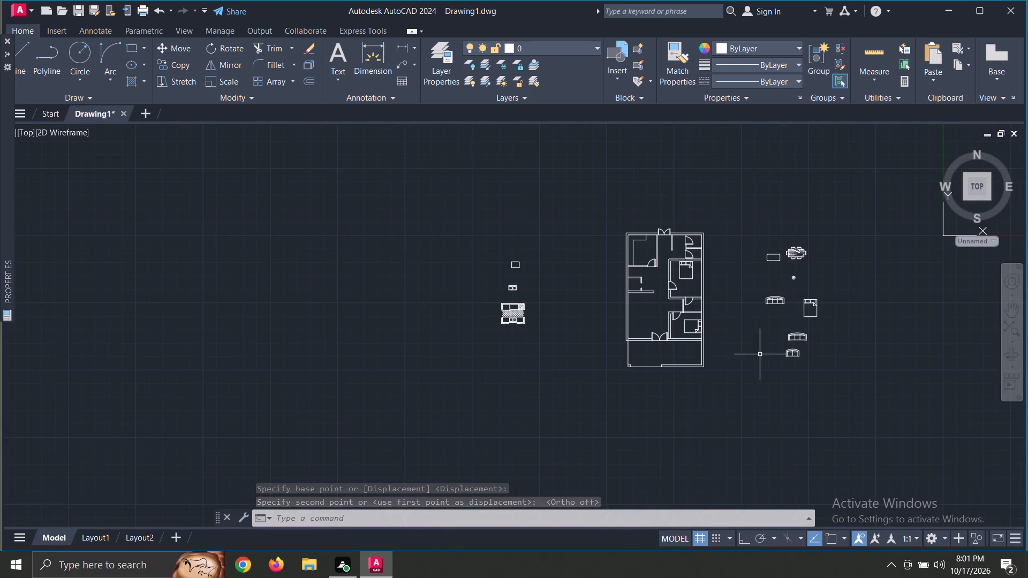
scroll(787, 326, up, 3)
click(802, 142)
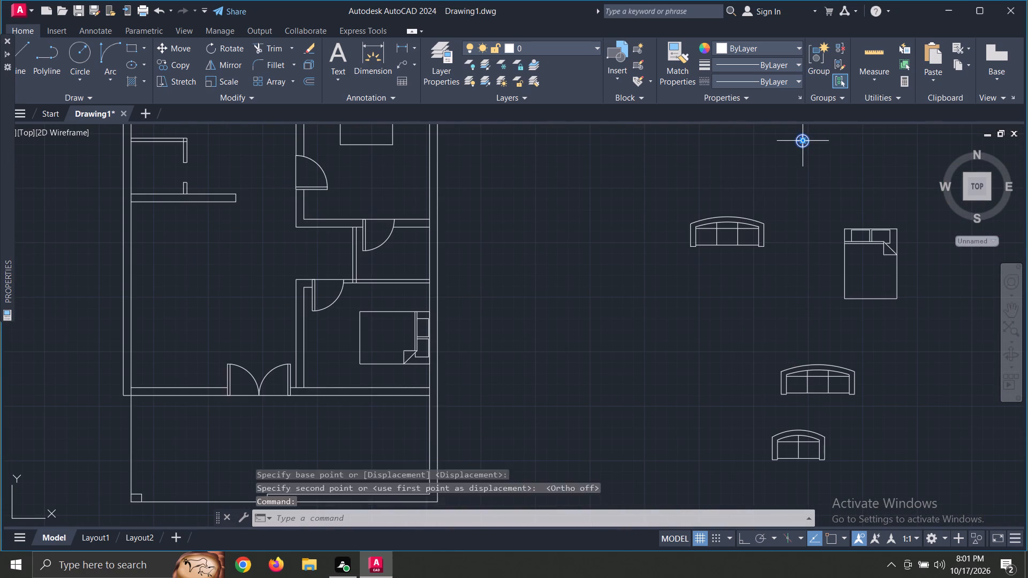
click(169, 64)
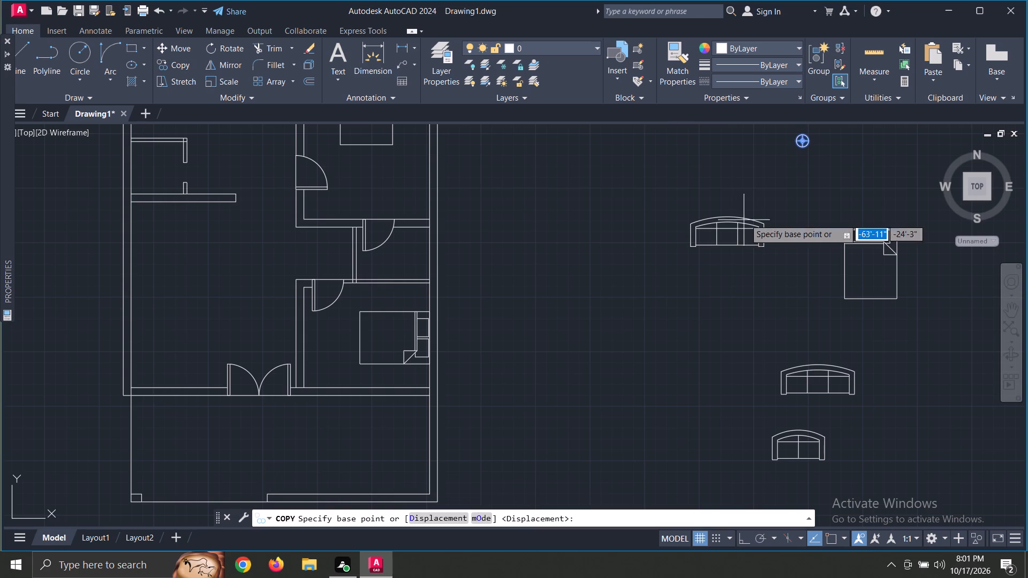
click(802, 142)
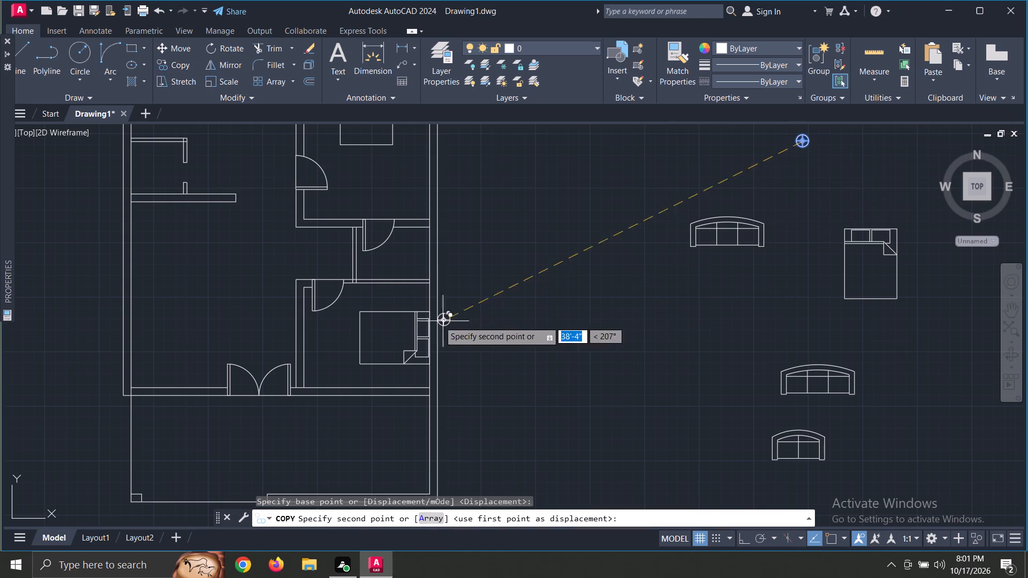
scroll(414, 305, up, 6)
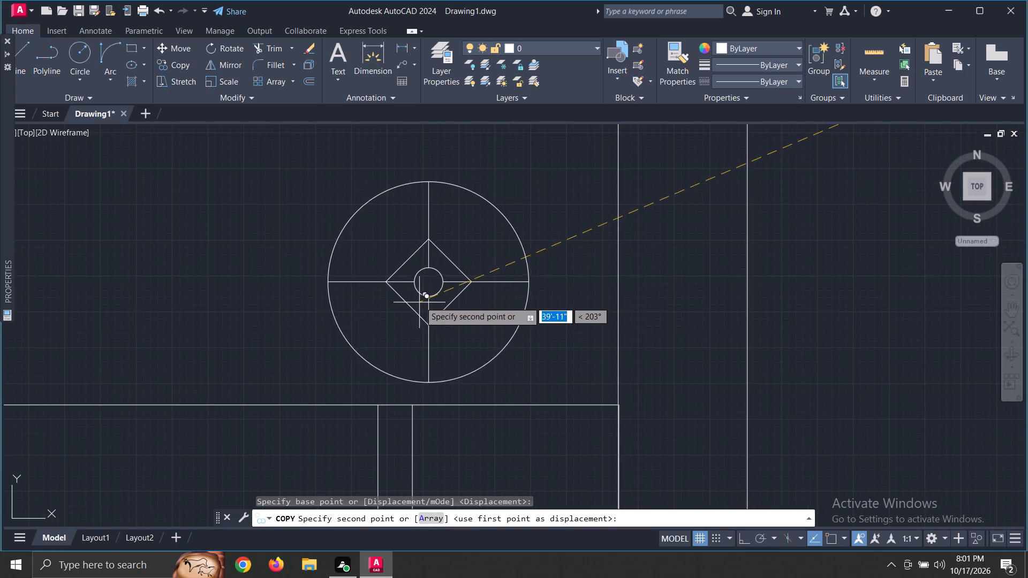
click(440, 266)
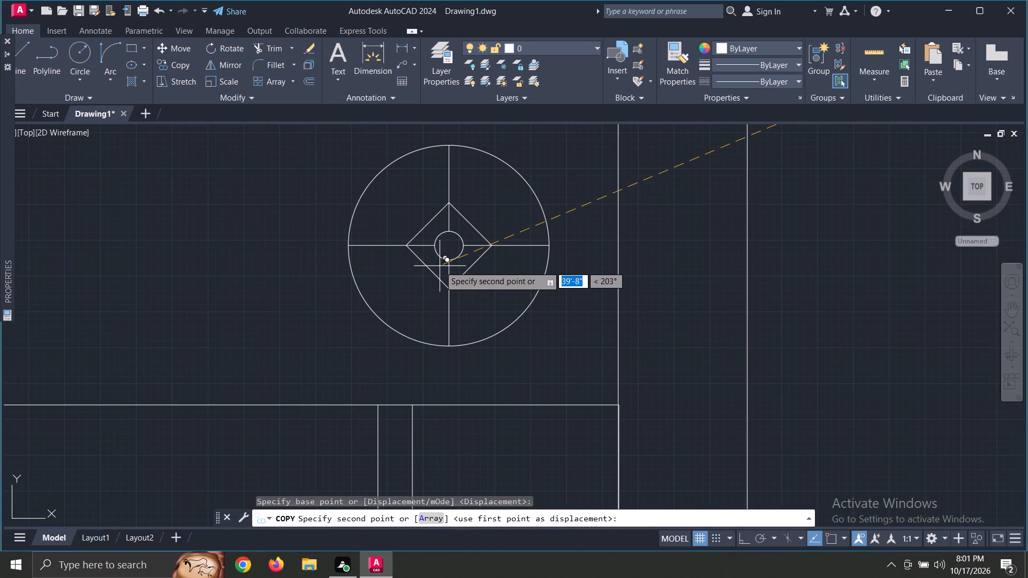
scroll(455, 272, down, 5)
middle_drag(481, 245, 446, 541)
scroll(480, 252, down, 1)
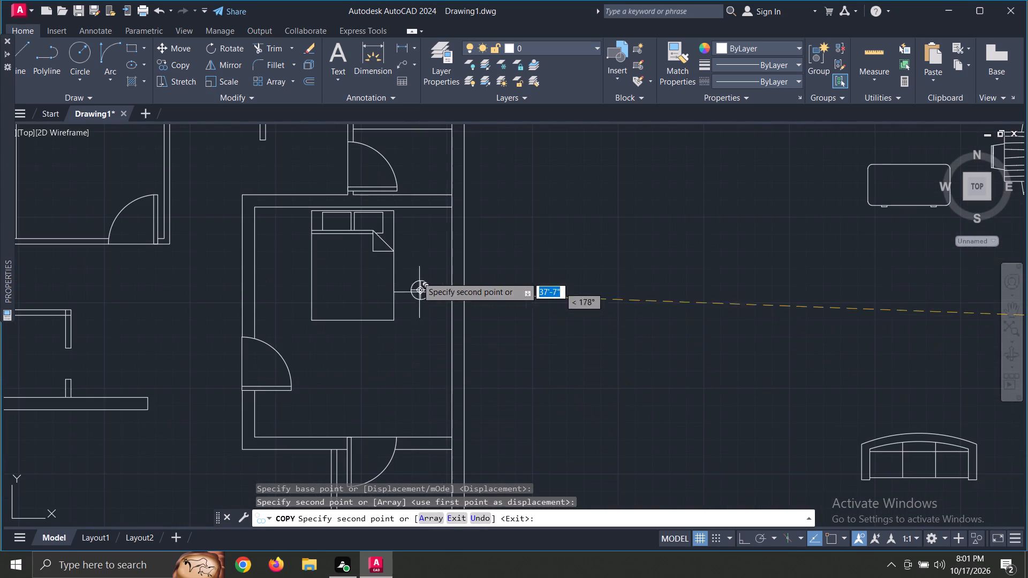
click(412, 227)
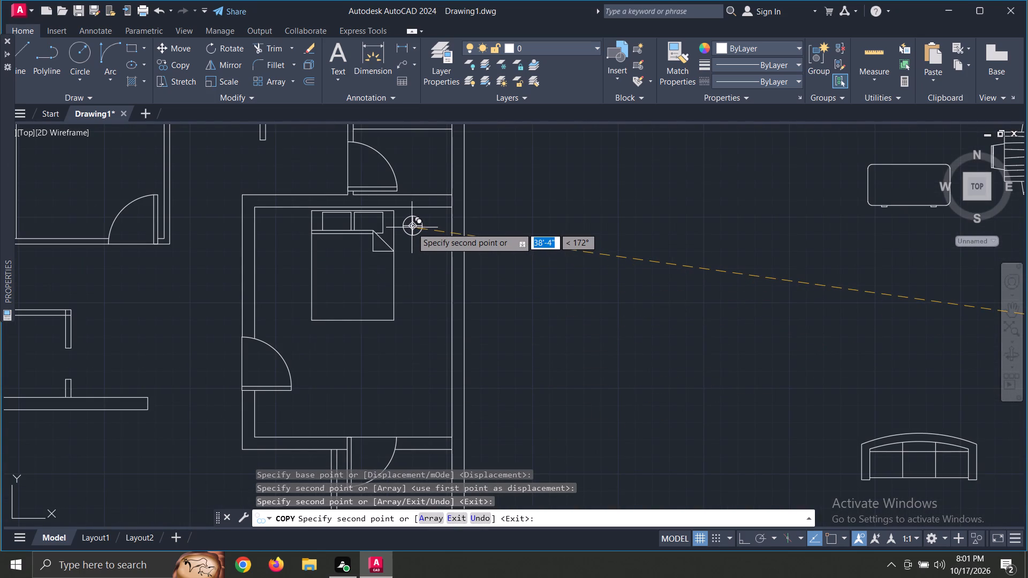
key(Escape)
scroll(614, 291, down, 3)
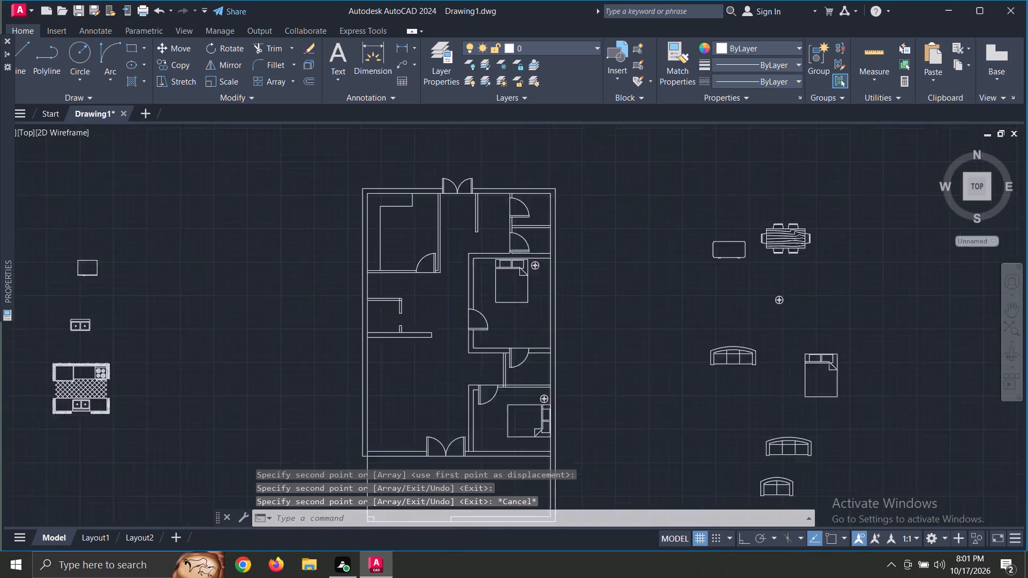
Rotate the rounded rectangular table outside the plan 90° clockwise about its right edge so it stands vertically.
scroll(627, 281, up, 2)
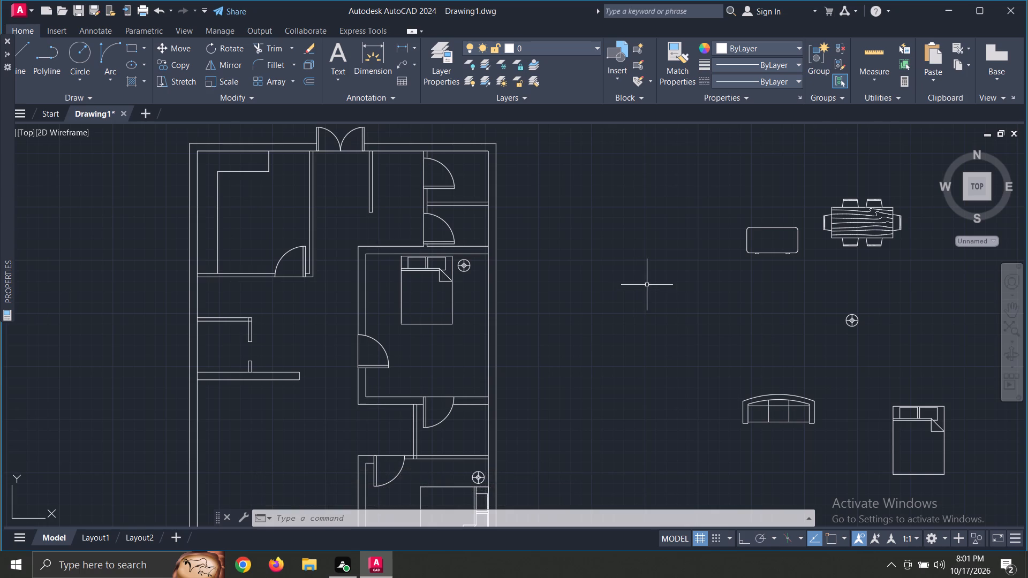
click(781, 253)
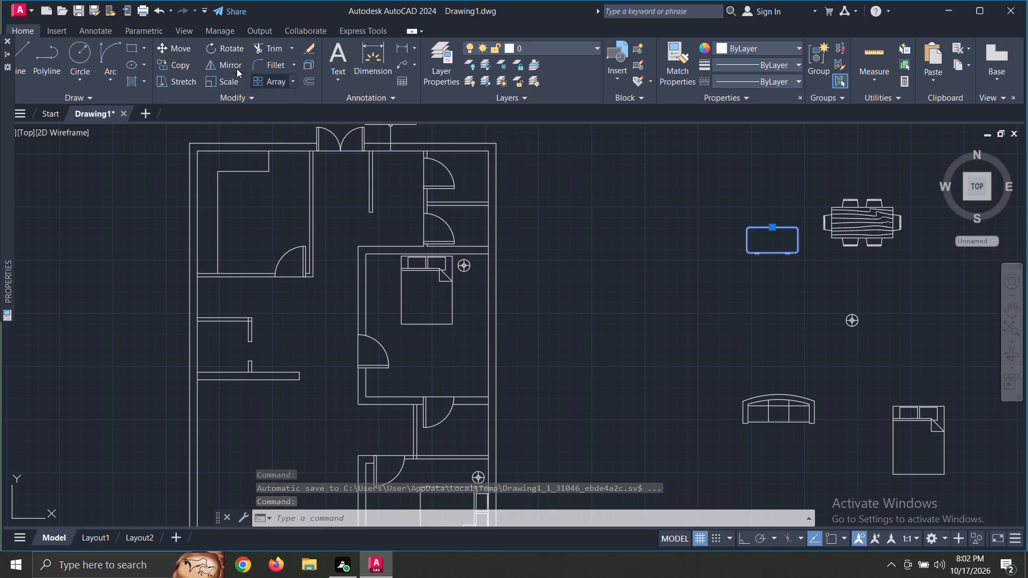
click(228, 52)
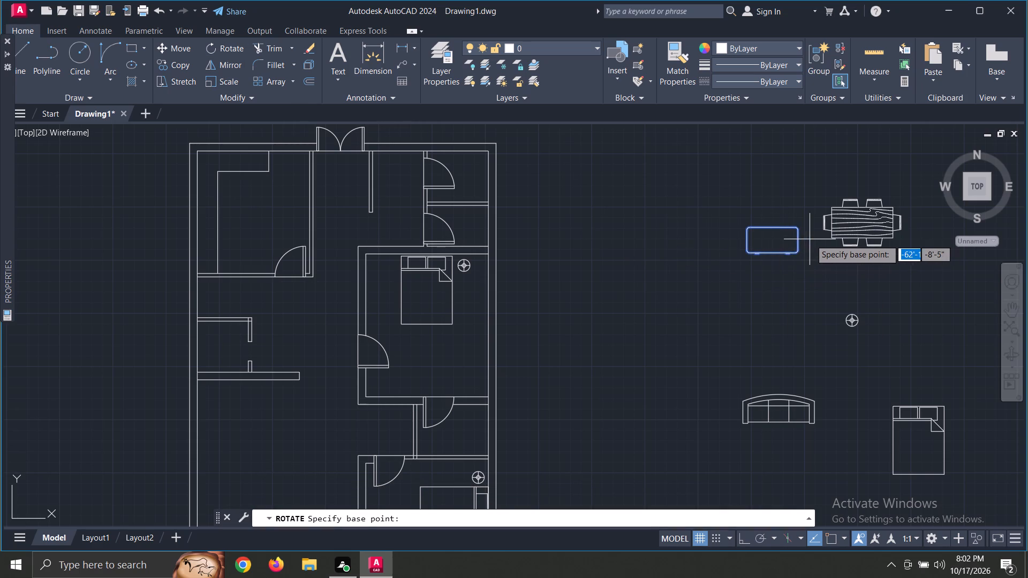
click(798, 239)
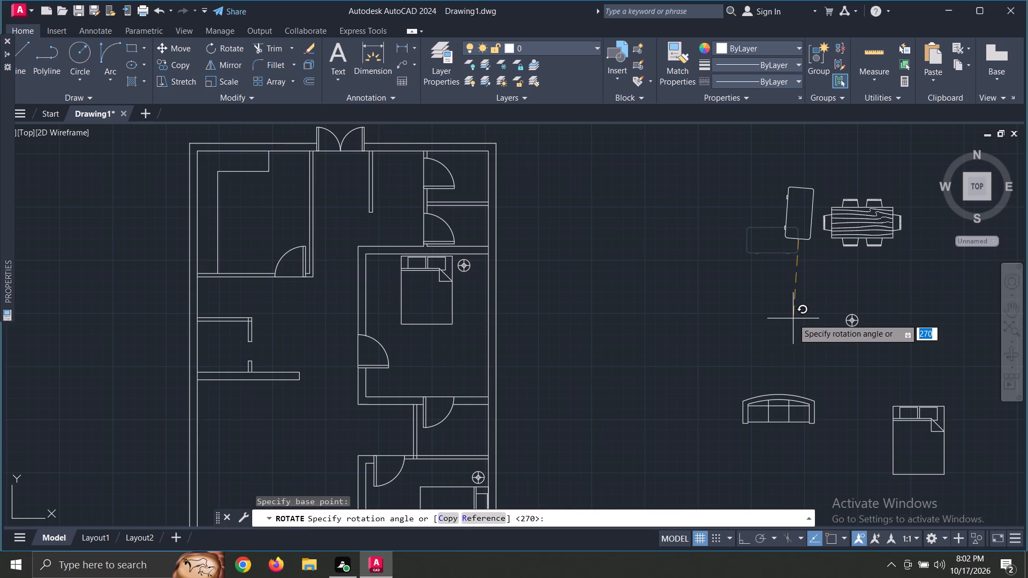
key(F8)
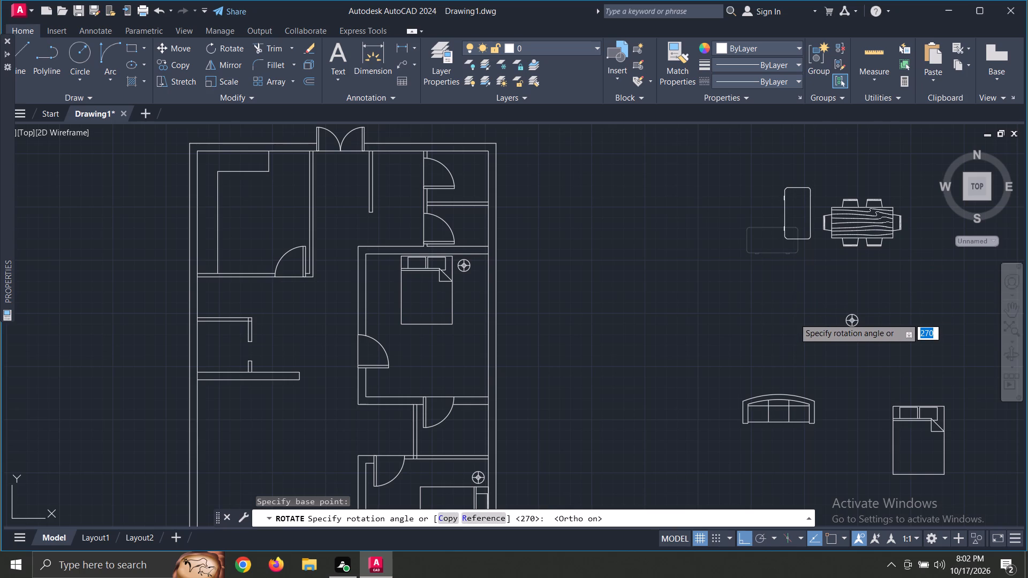
click(755, 309)
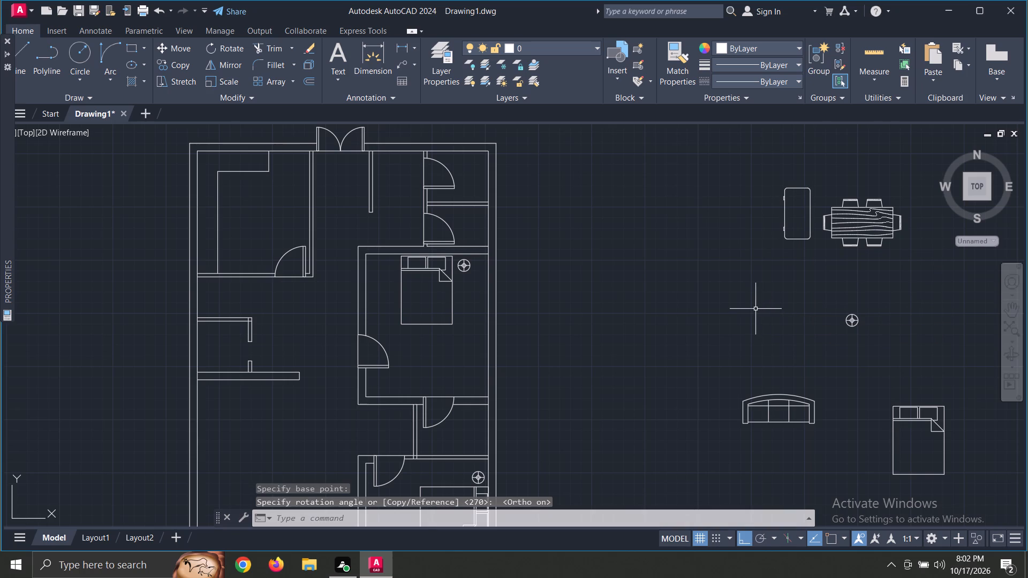
key(F8)
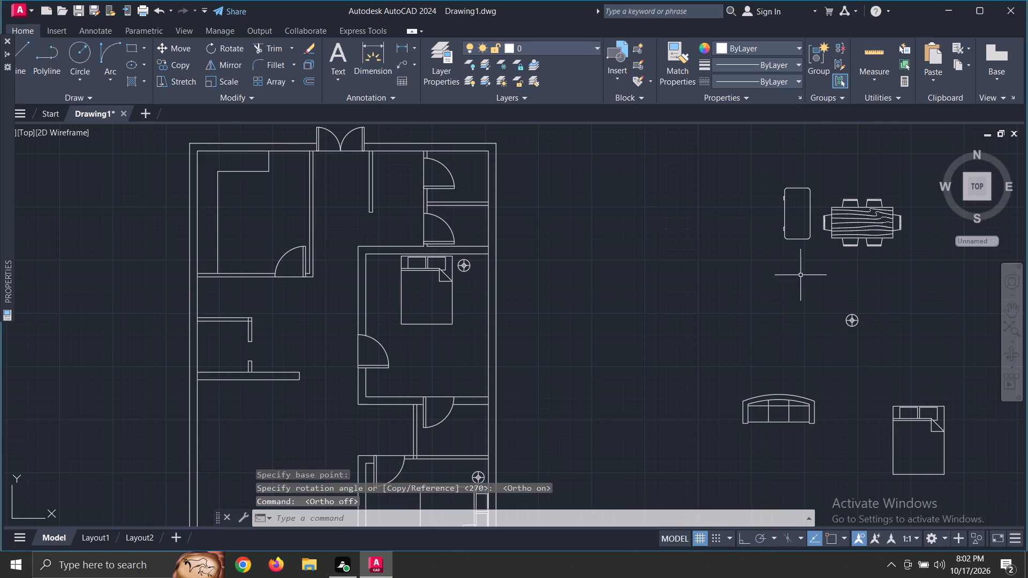
Move the rotated table into the large front room, west of the lower bedroom and above the double entrance door.
click(800, 239)
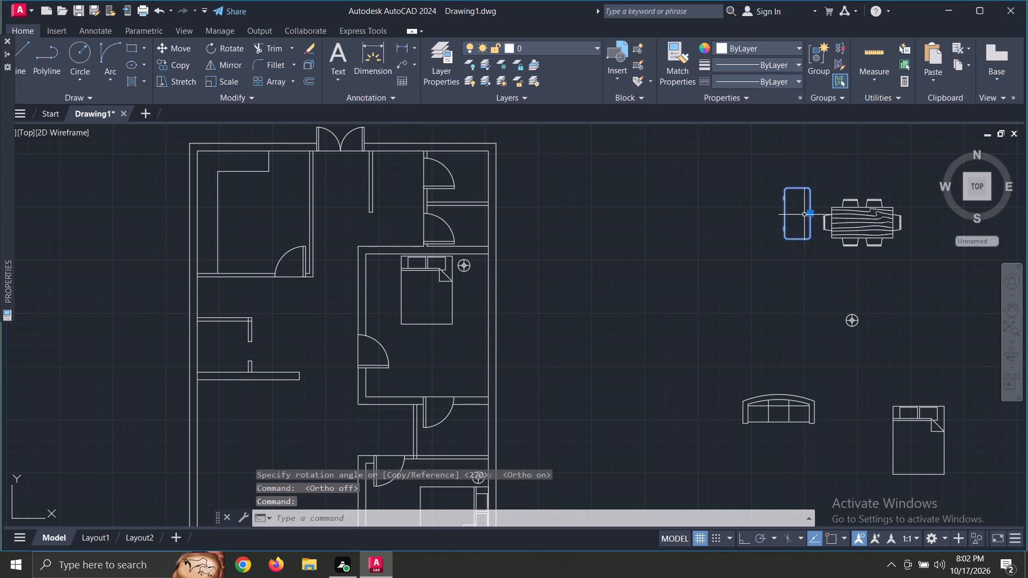
click(808, 215)
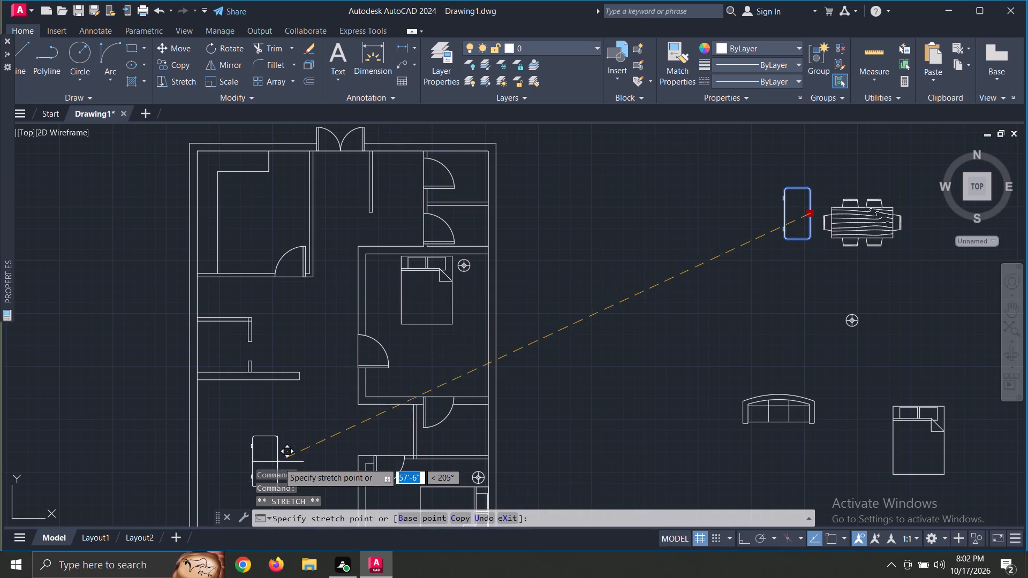
click(268, 454)
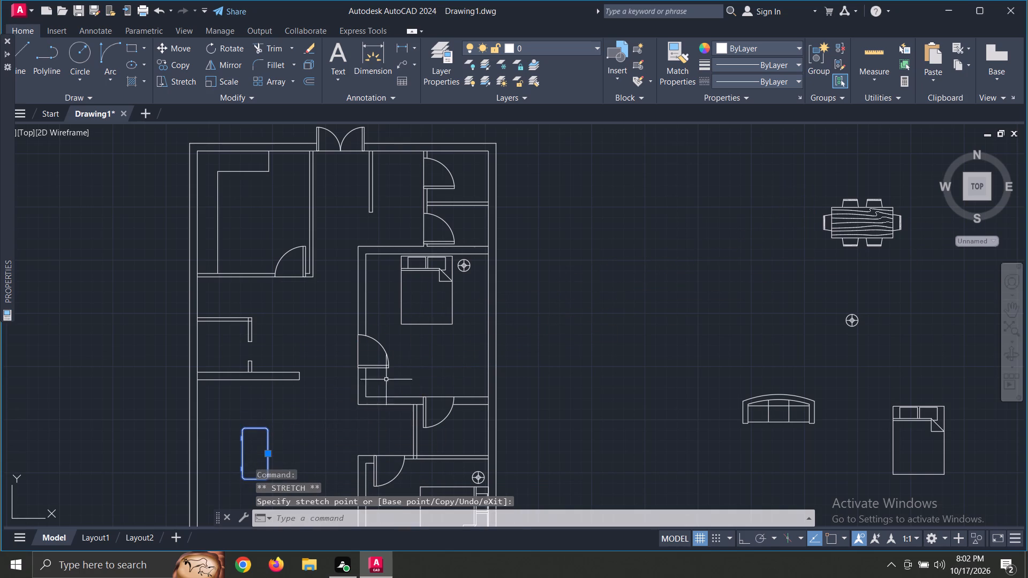
key(Escape)
Shift the three-seat roundback sofa nearest the plan slightly closer to it and rotate it 90° counterclockwise so its back faces west.
middle_drag(613, 371, 593, 195)
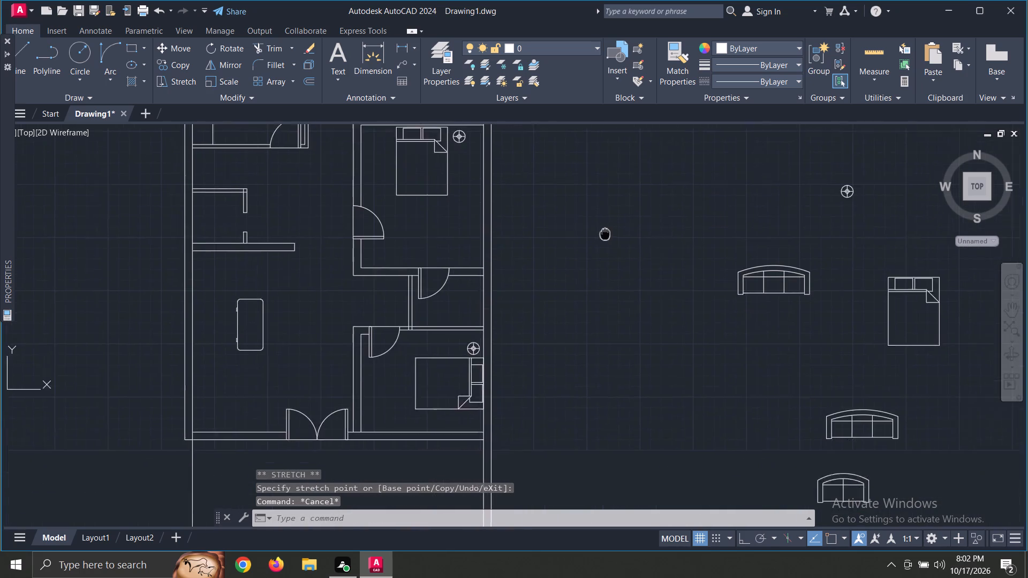
middle_drag(593, 195, 592, 194)
click(753, 243)
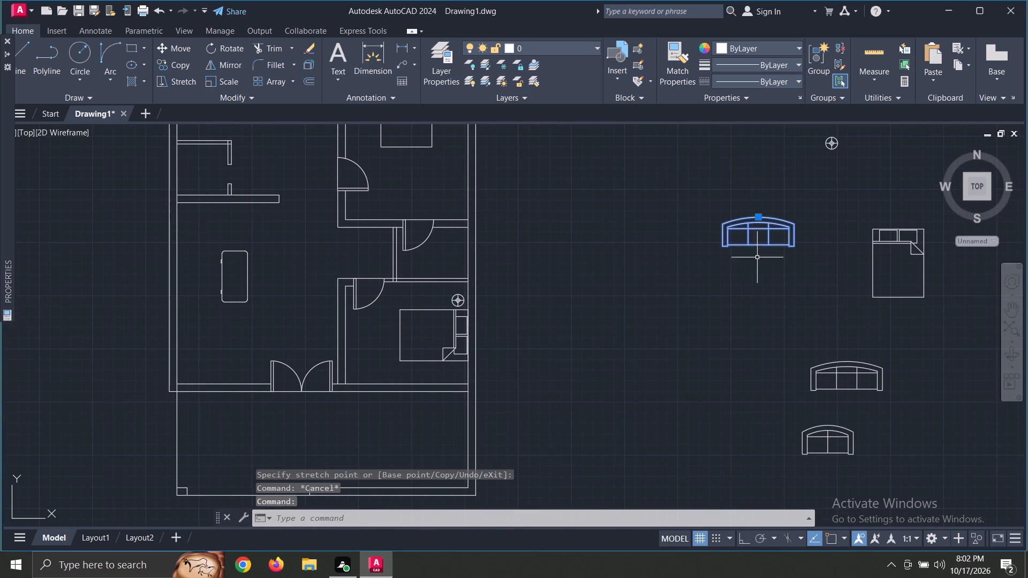
click(758, 217)
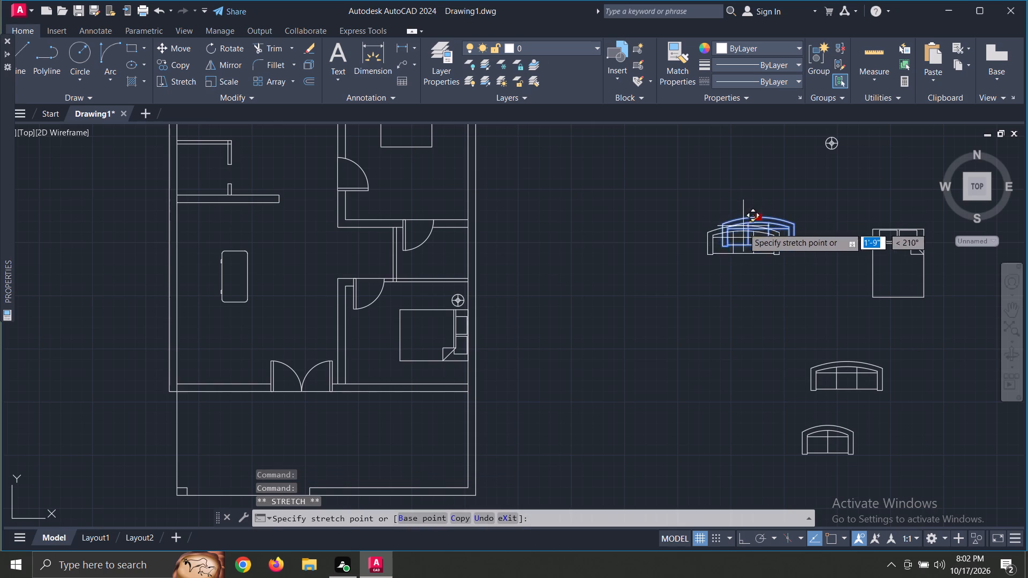
click(713, 268)
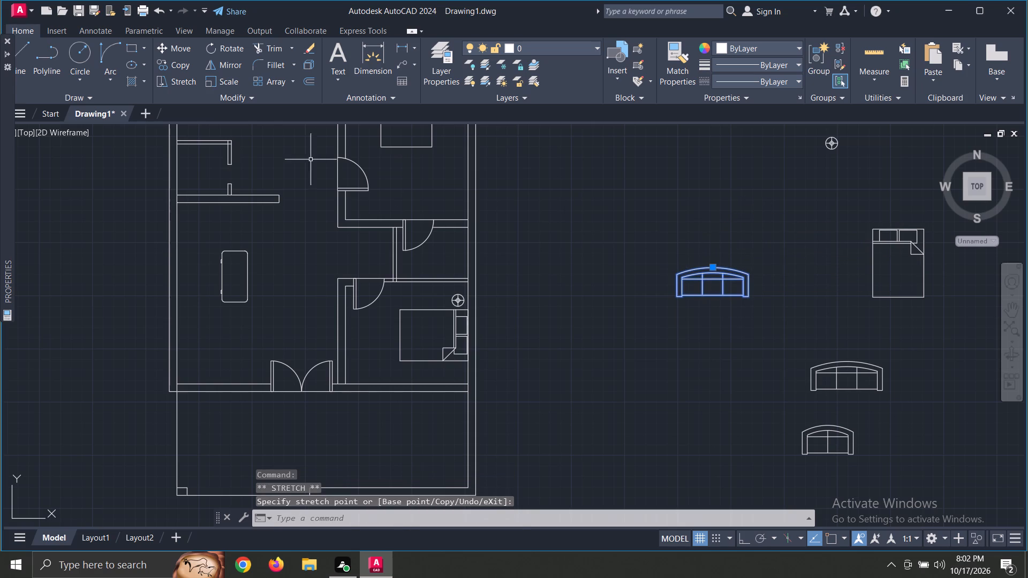
click(237, 50)
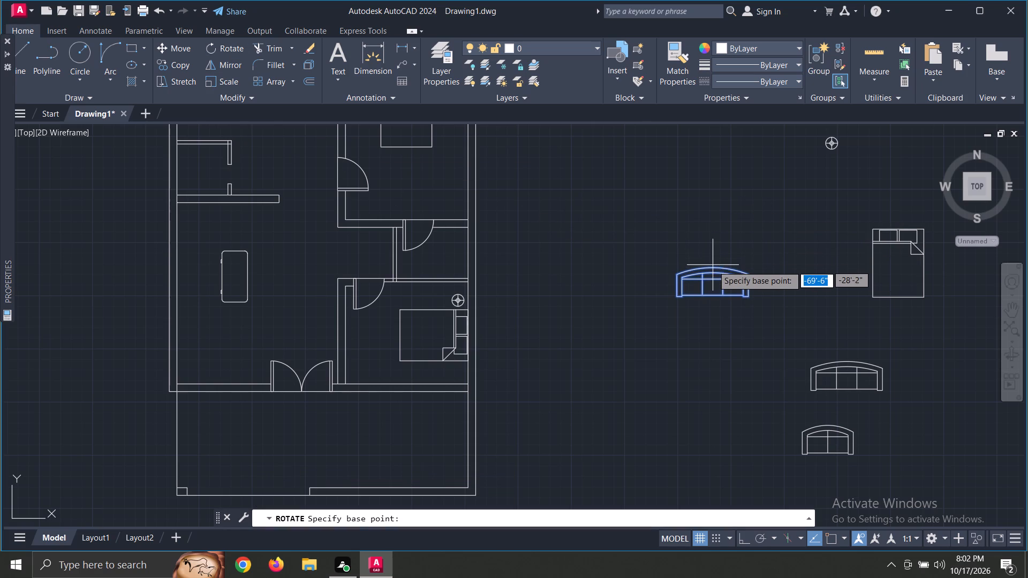
click(712, 268)
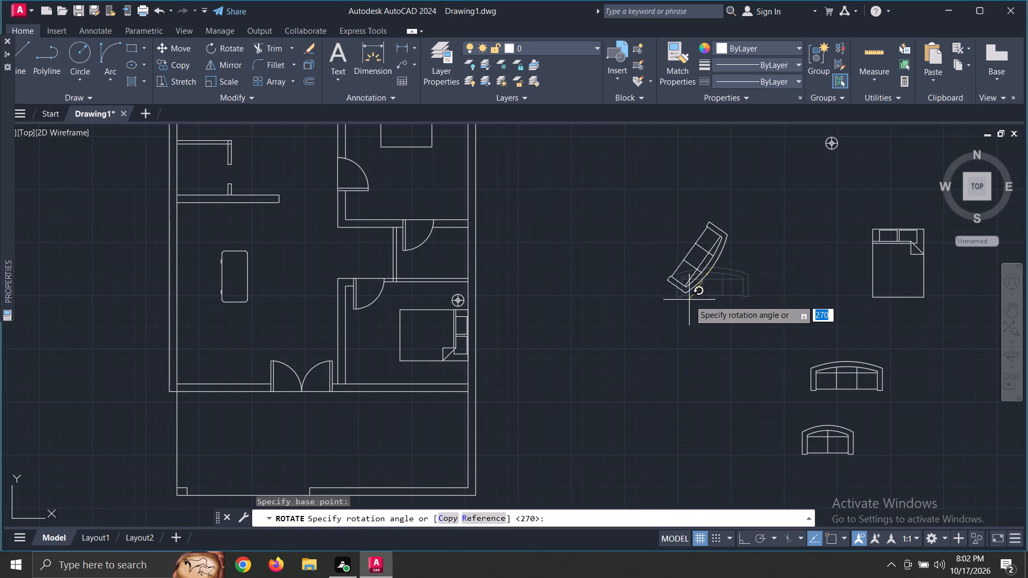
key(F8)
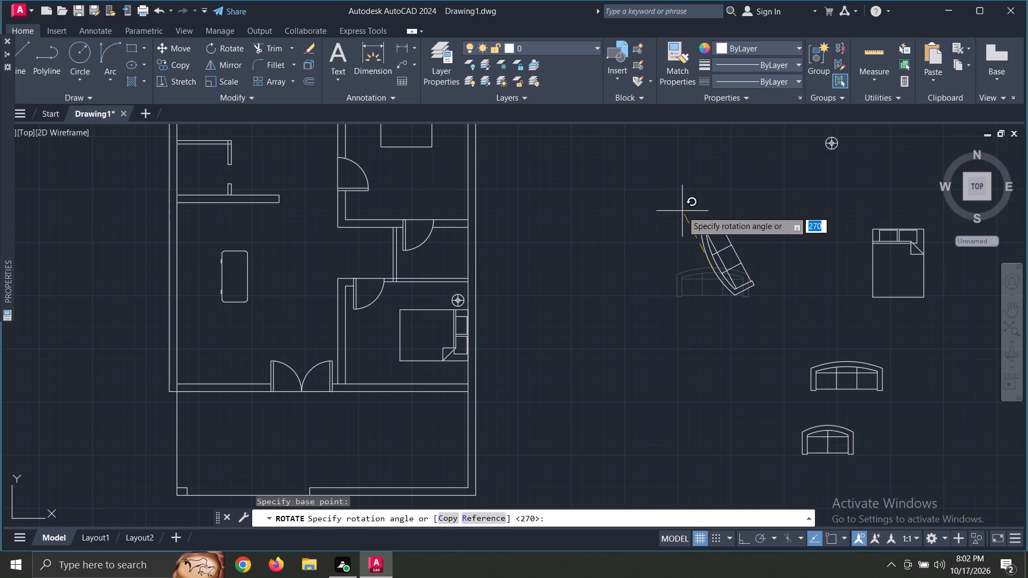
click(727, 194)
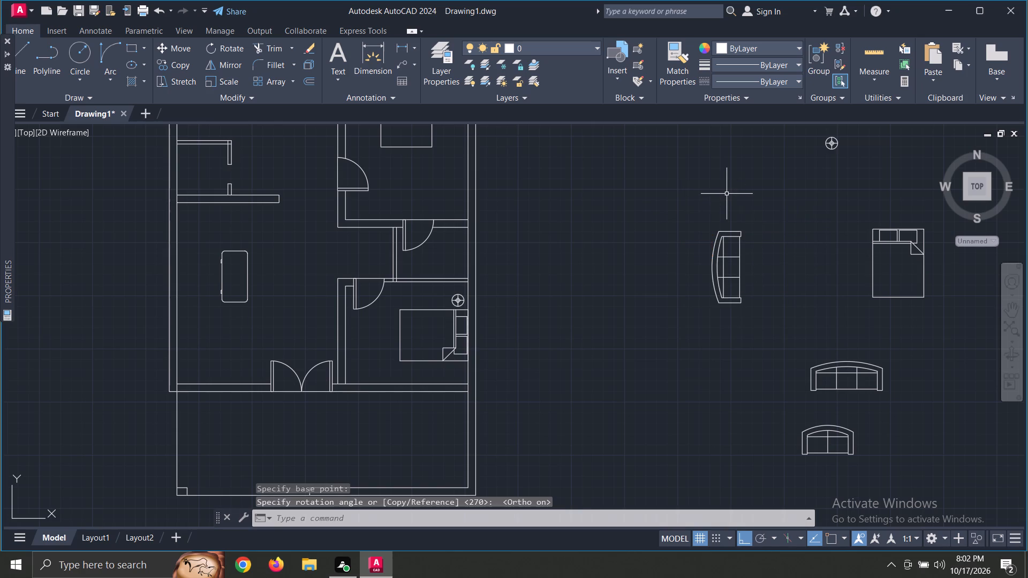
Move the rotated sofa about 52' west into the front room, with its back near the west wall and its seats facing the table.
scroll(712, 267, up, 2)
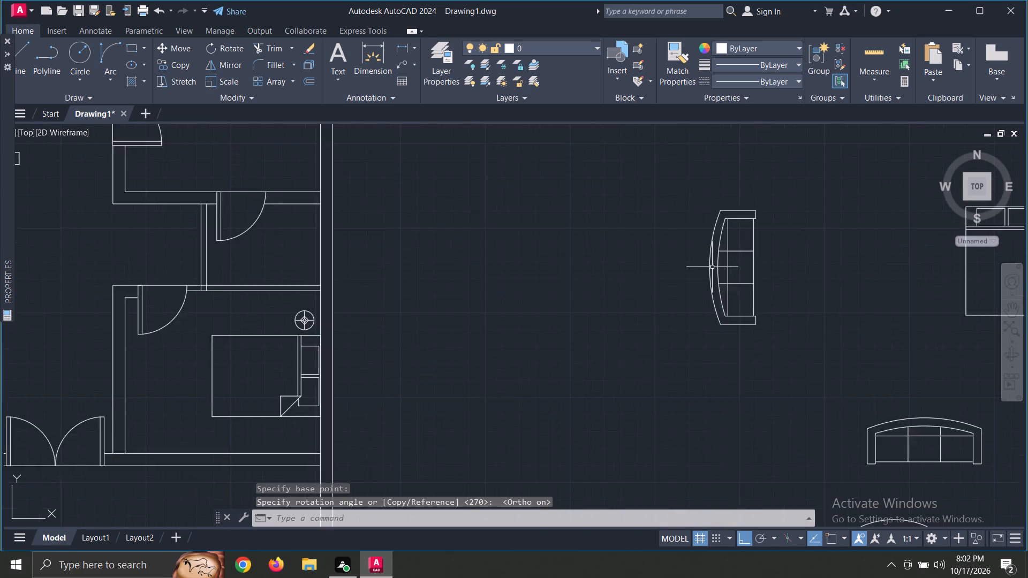
click(721, 267)
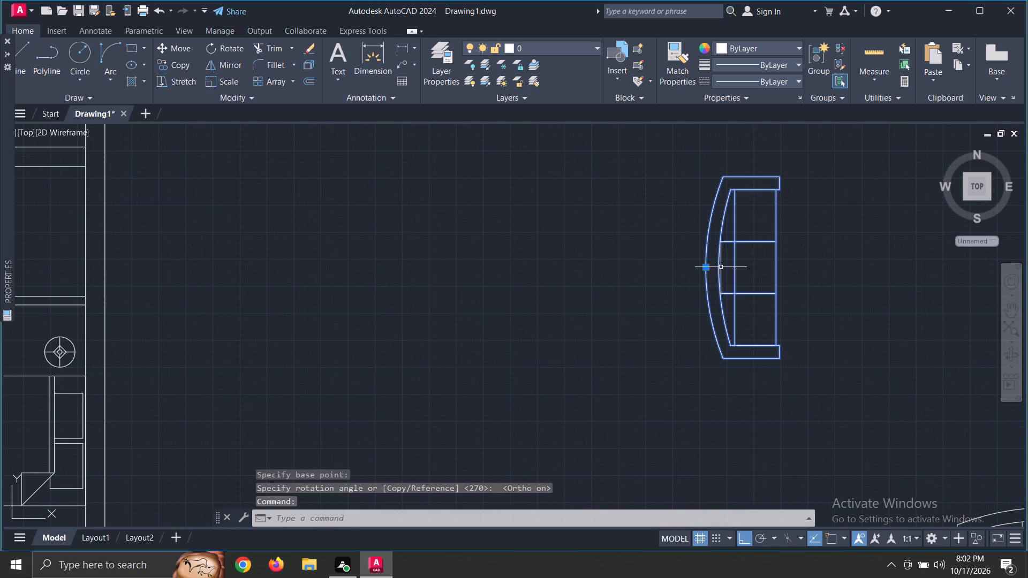
click(708, 267)
scroll(628, 240, down, 5)
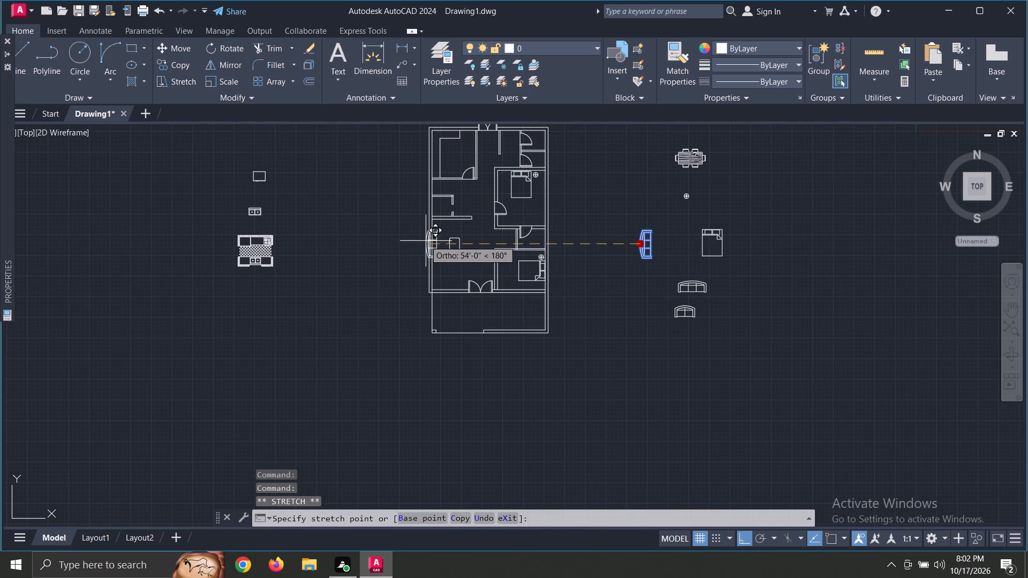
scroll(433, 243, up, 4)
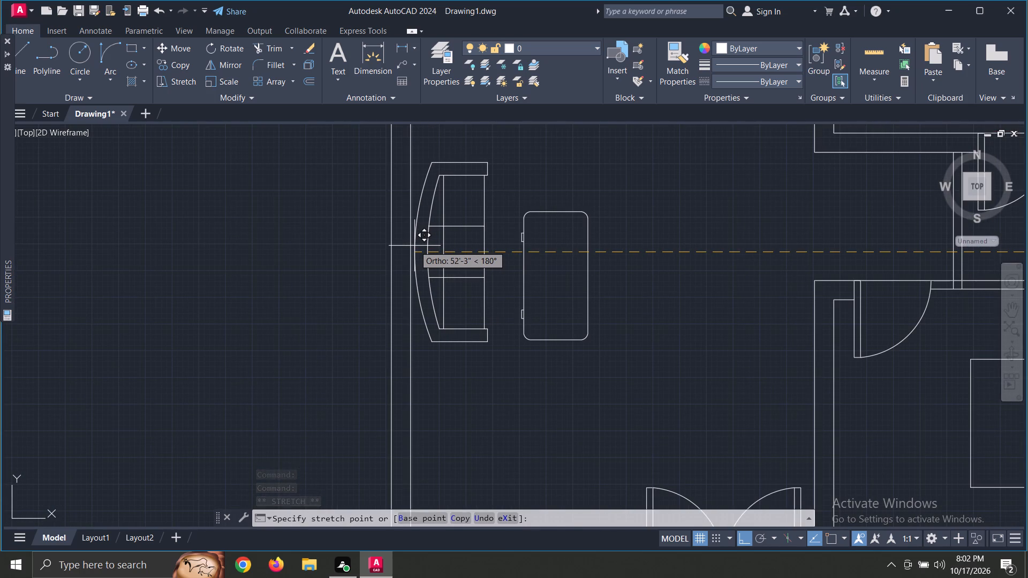
click(414, 246)
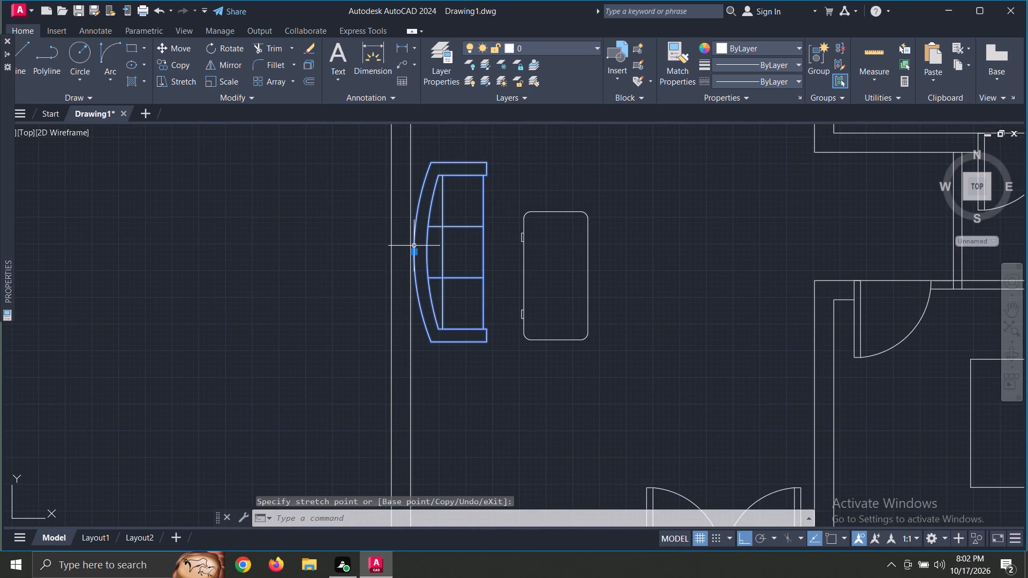
key(Escape)
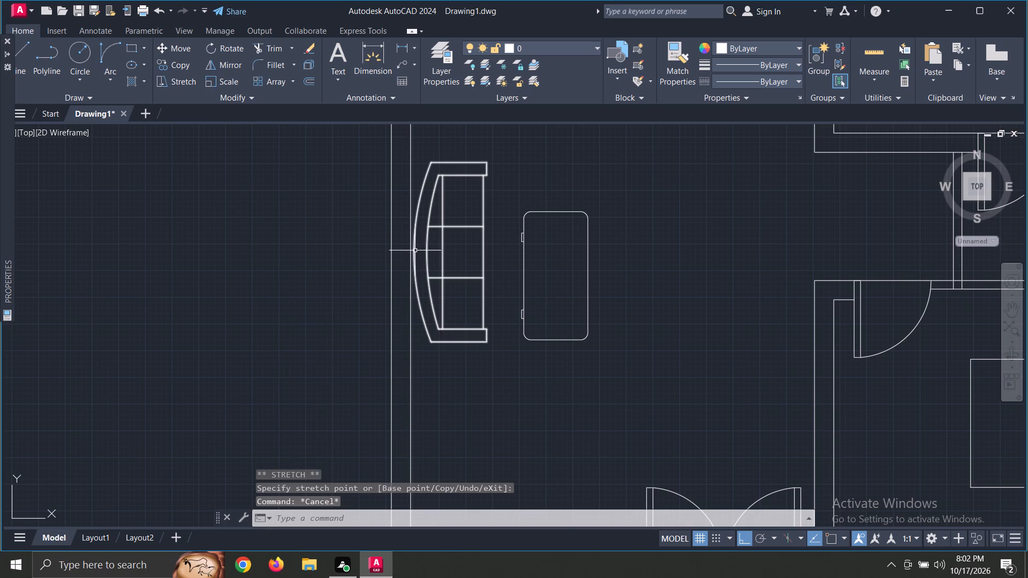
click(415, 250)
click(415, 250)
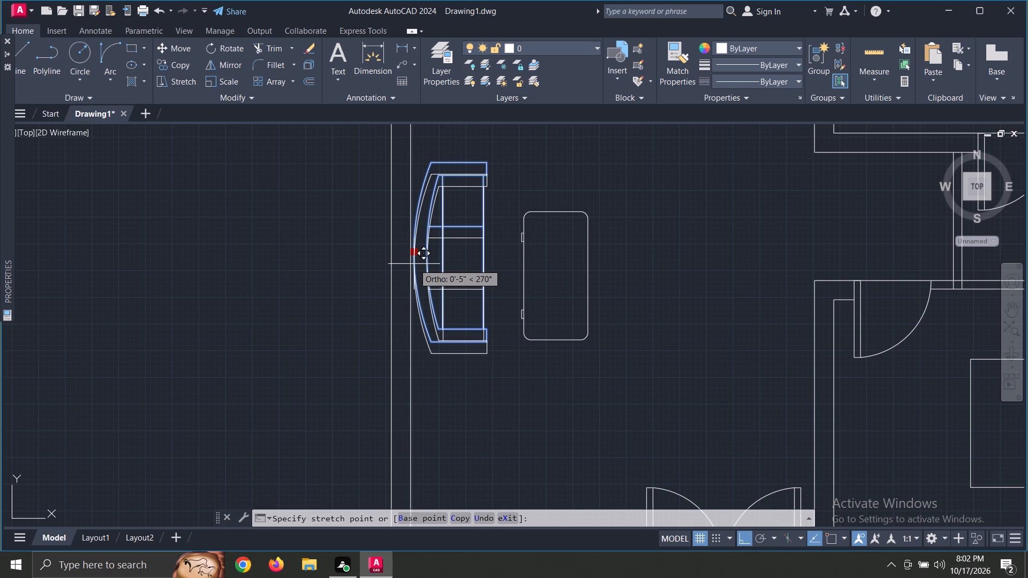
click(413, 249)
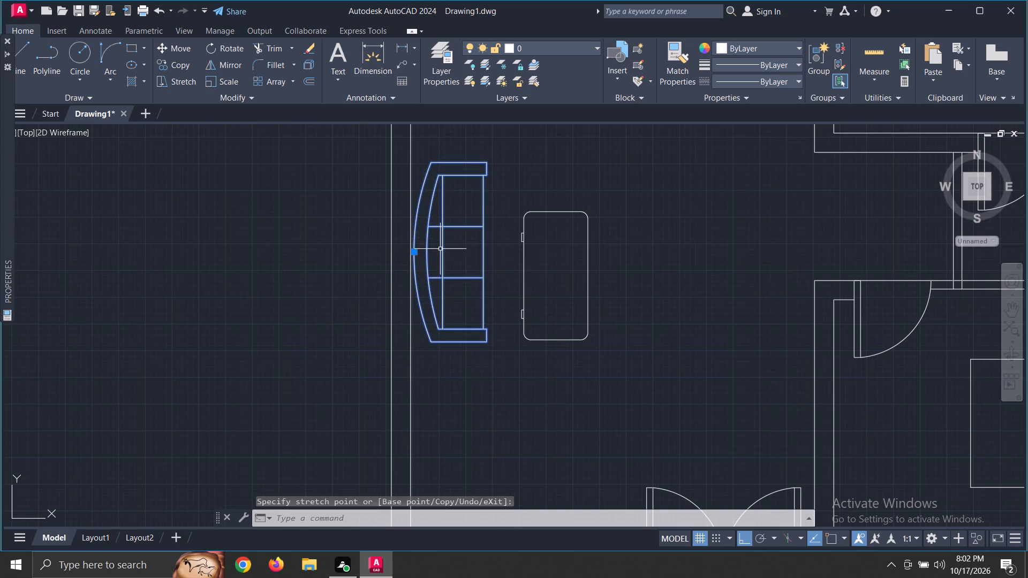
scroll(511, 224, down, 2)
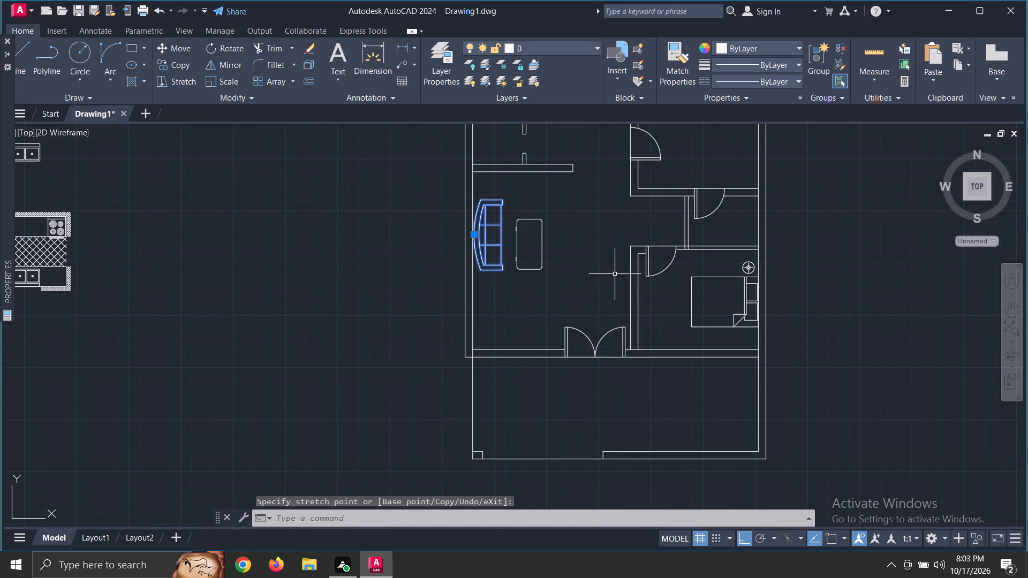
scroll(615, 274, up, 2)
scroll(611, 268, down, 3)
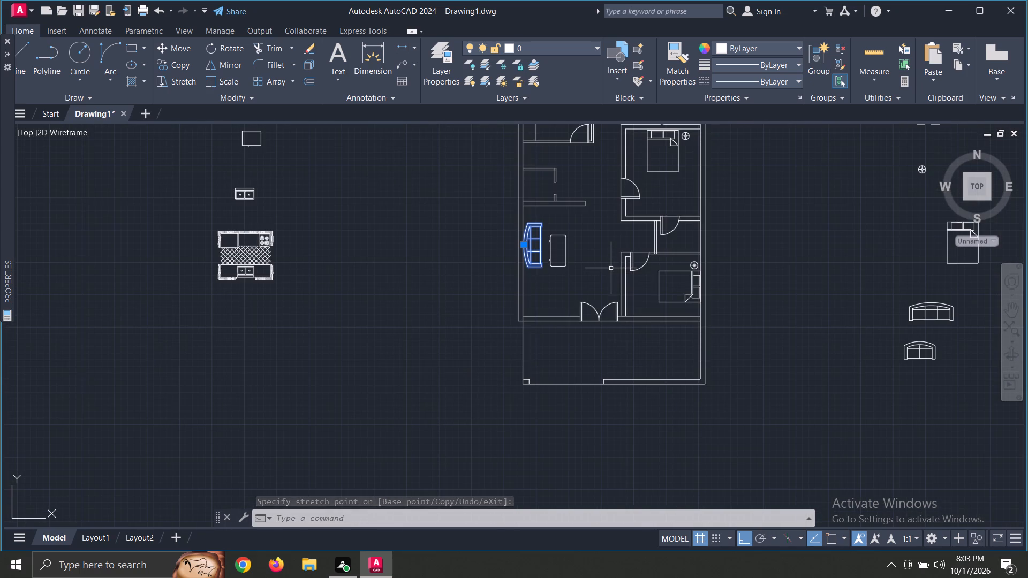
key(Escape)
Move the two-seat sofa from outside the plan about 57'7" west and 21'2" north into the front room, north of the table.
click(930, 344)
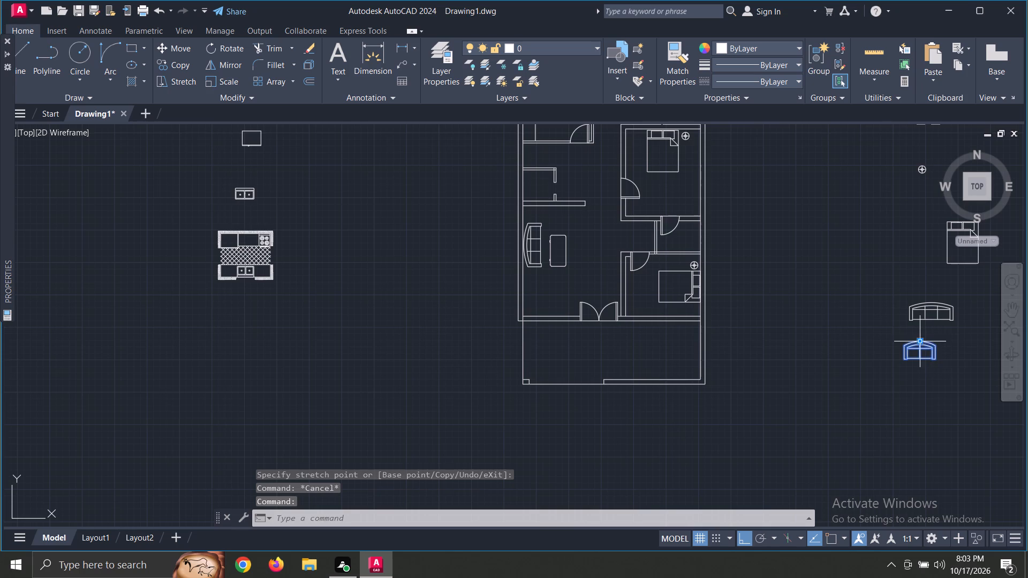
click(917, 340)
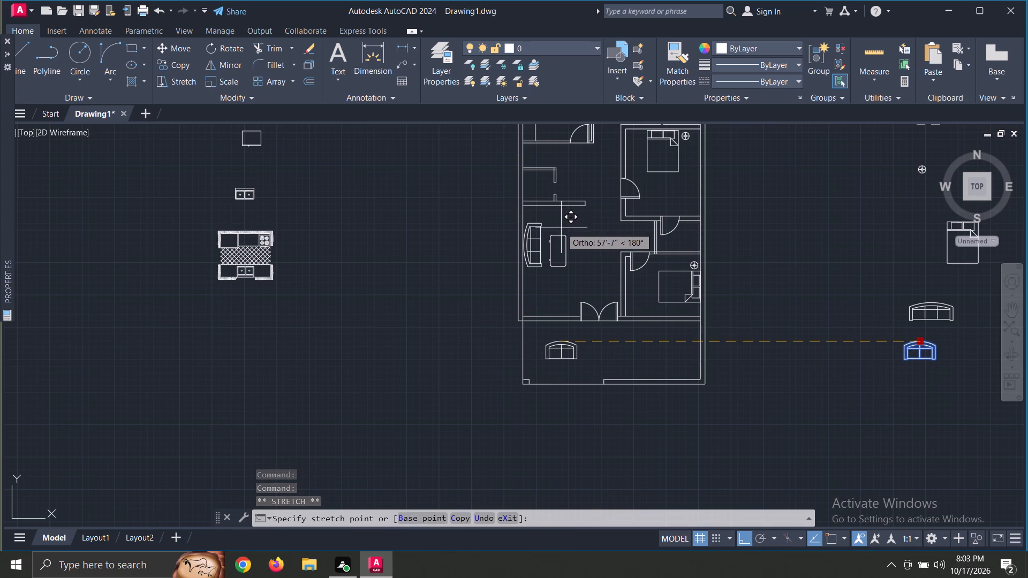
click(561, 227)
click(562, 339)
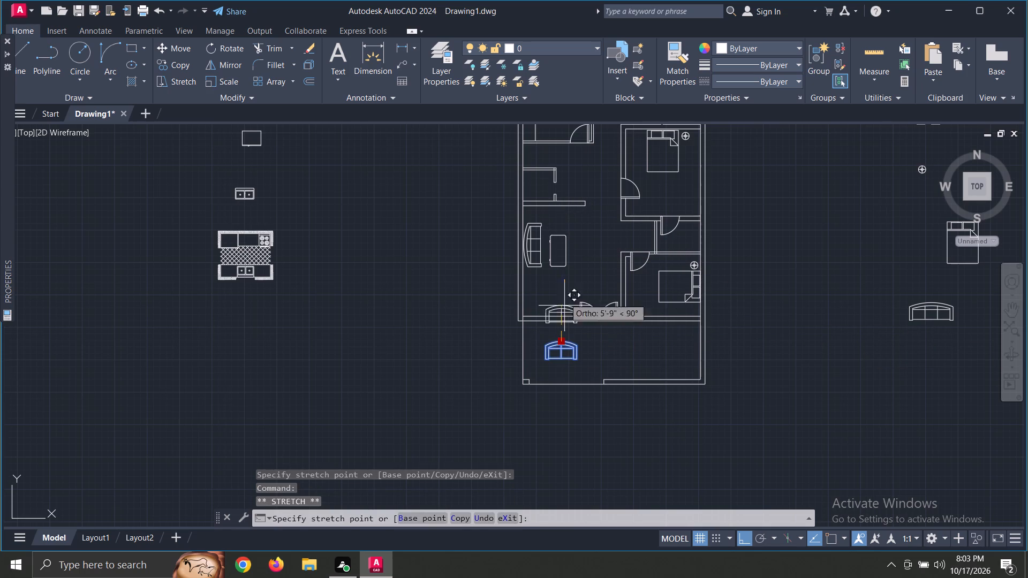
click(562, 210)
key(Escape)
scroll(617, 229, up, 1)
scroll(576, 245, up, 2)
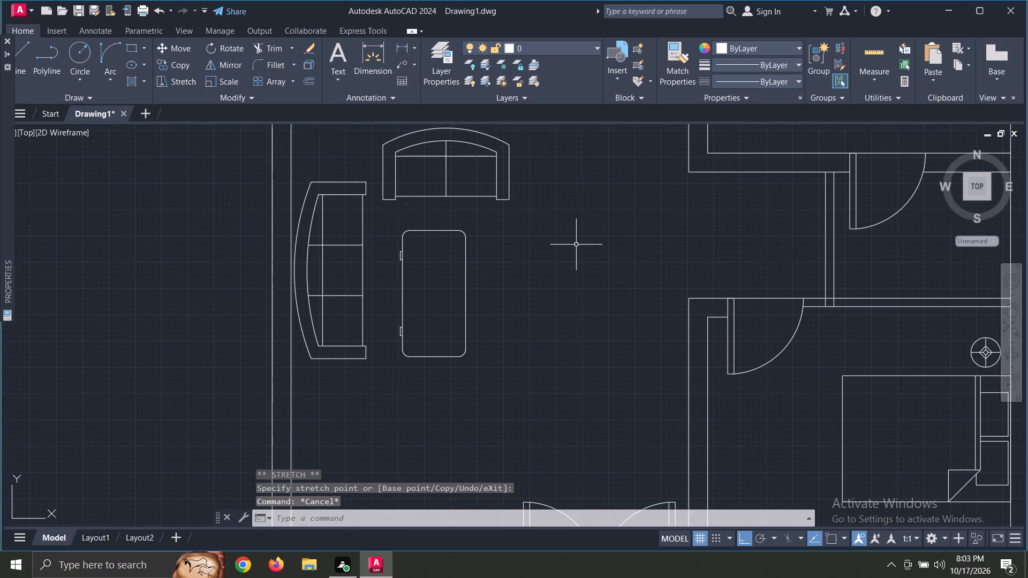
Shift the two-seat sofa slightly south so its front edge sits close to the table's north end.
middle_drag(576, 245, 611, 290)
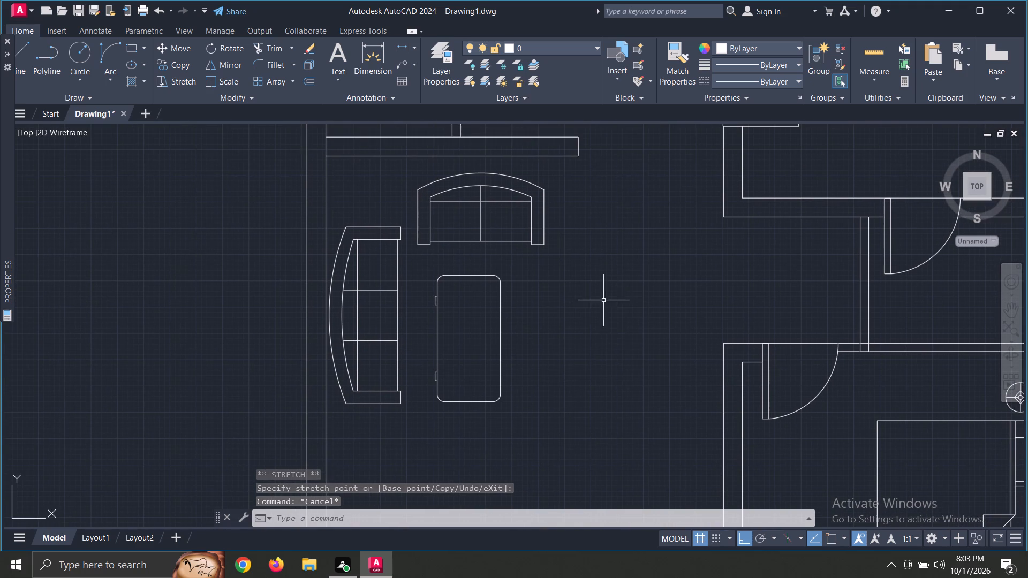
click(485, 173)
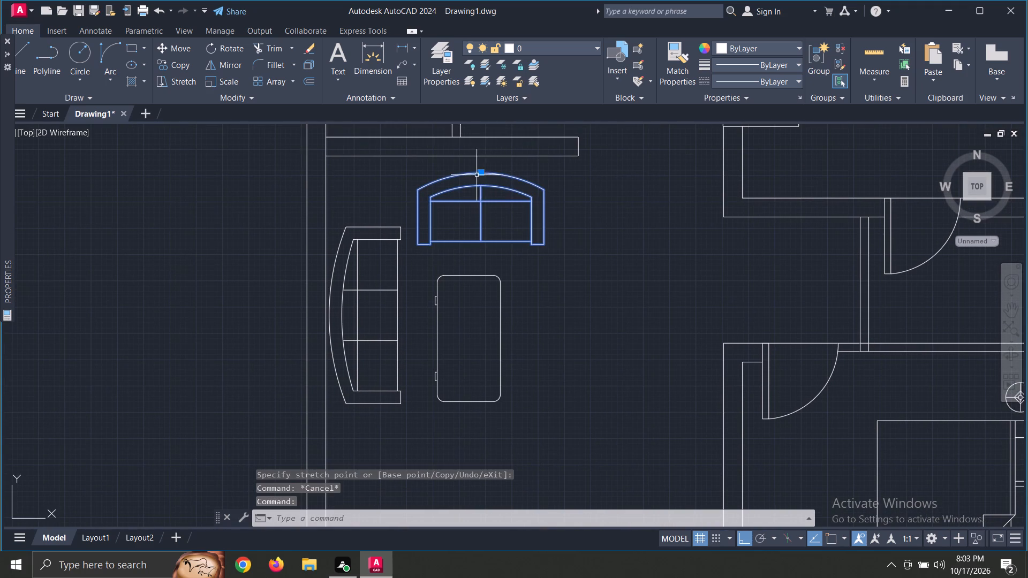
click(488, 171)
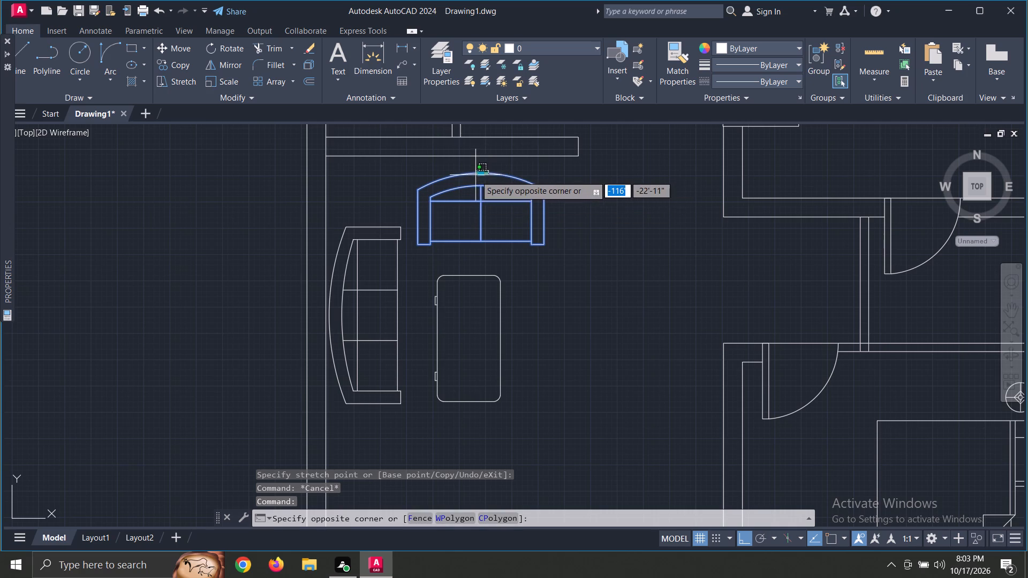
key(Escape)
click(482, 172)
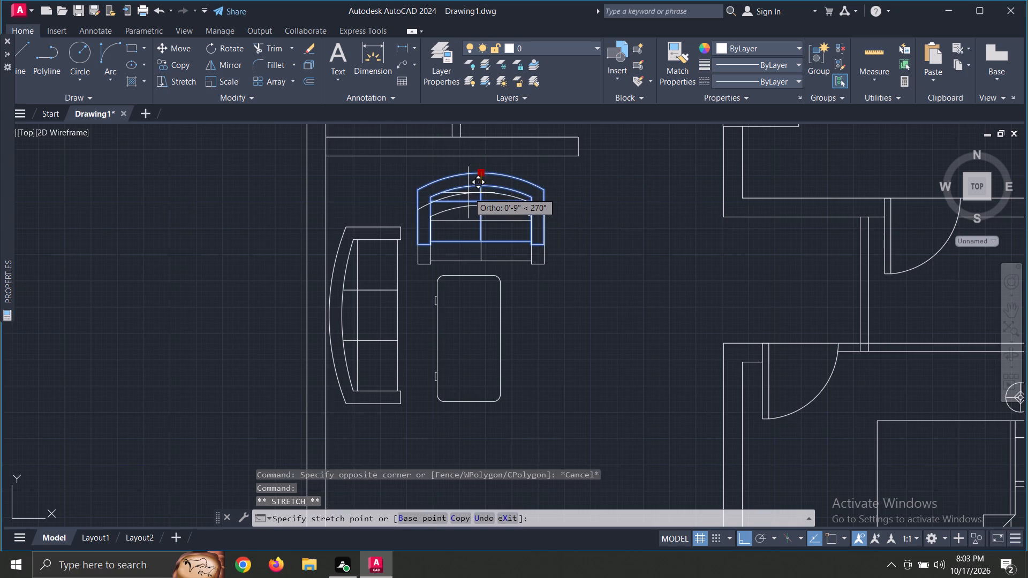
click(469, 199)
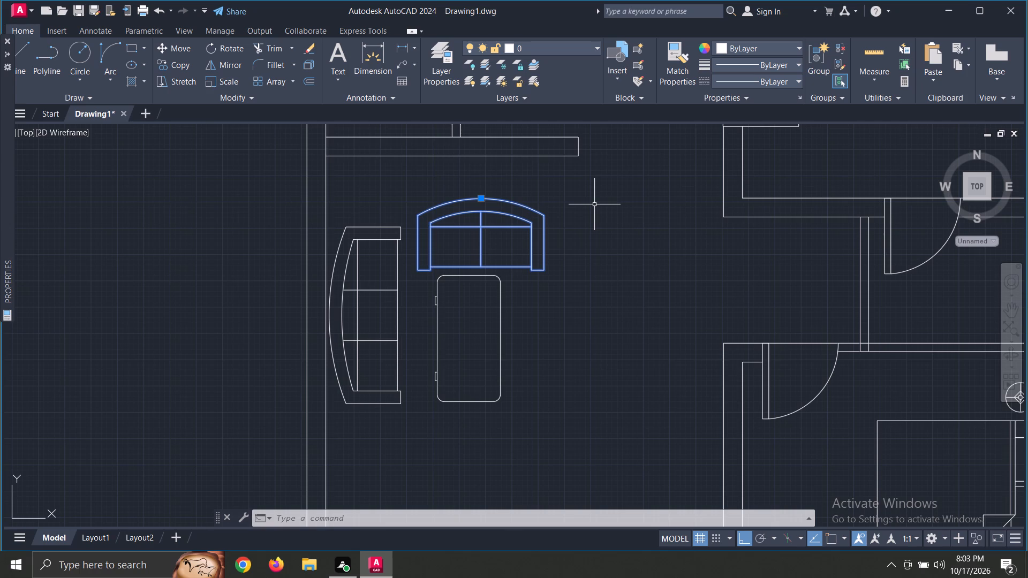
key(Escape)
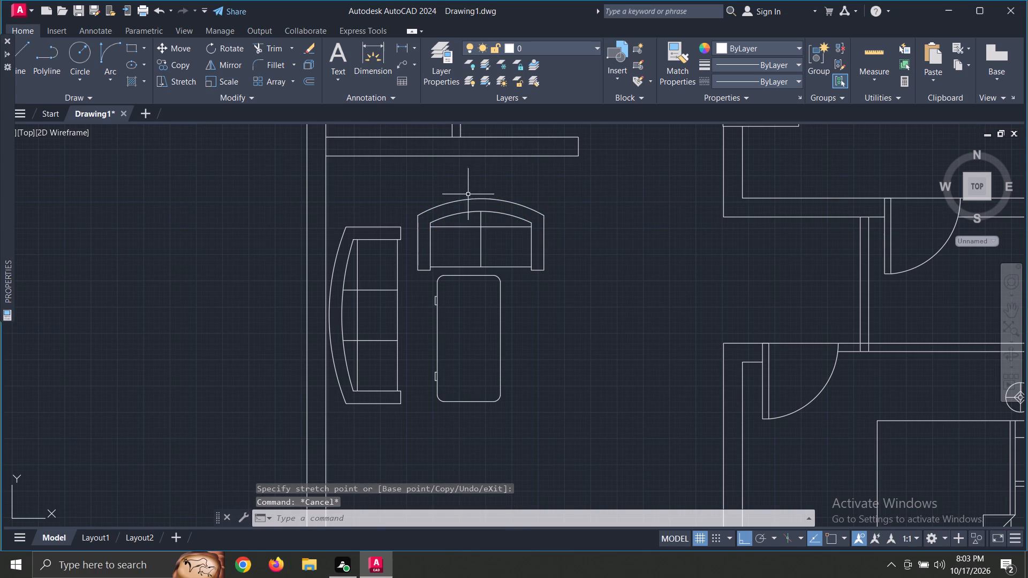
Erase the two-seat sofa north of the table in the front room.
click(470, 197)
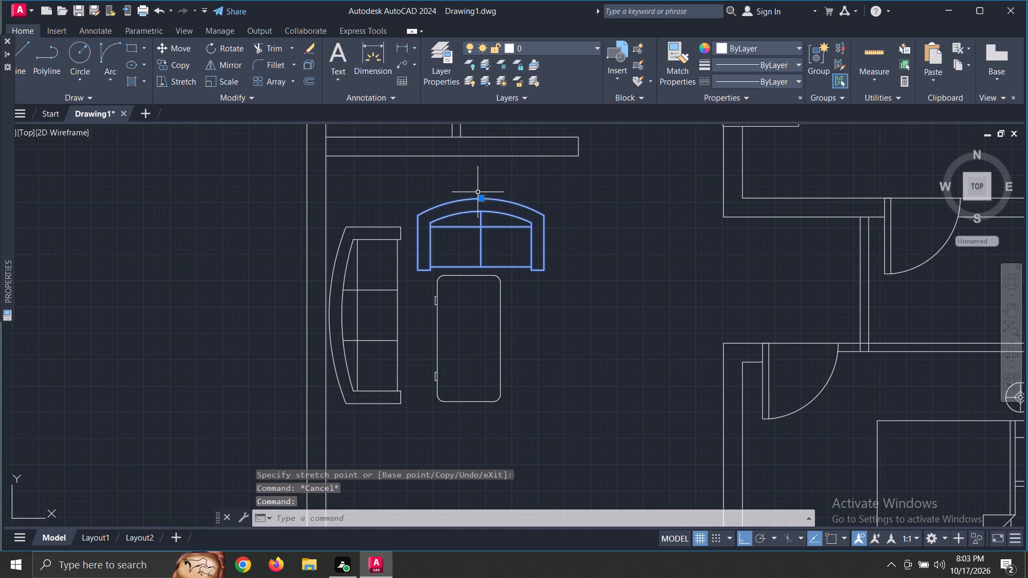
key(Delete)
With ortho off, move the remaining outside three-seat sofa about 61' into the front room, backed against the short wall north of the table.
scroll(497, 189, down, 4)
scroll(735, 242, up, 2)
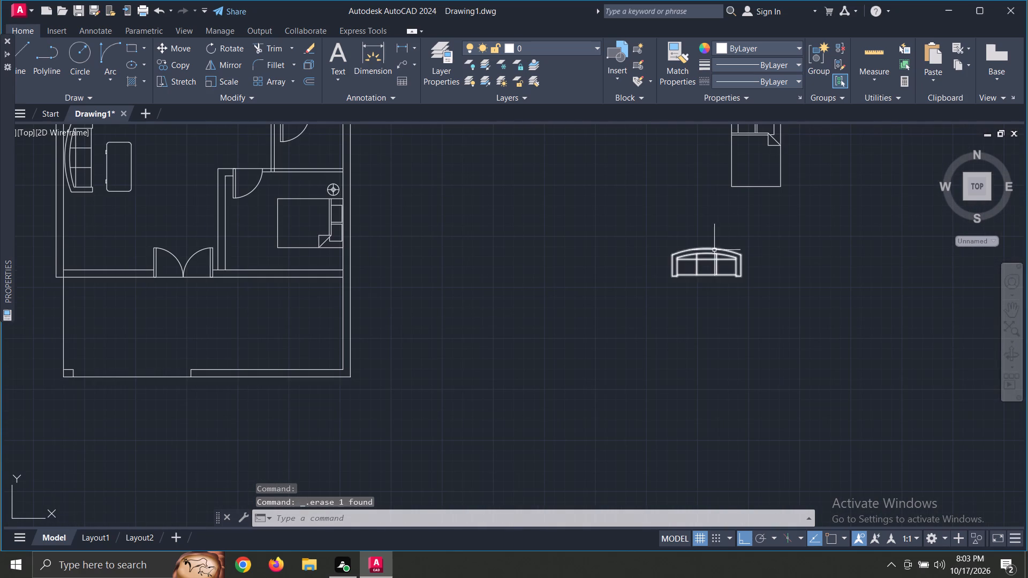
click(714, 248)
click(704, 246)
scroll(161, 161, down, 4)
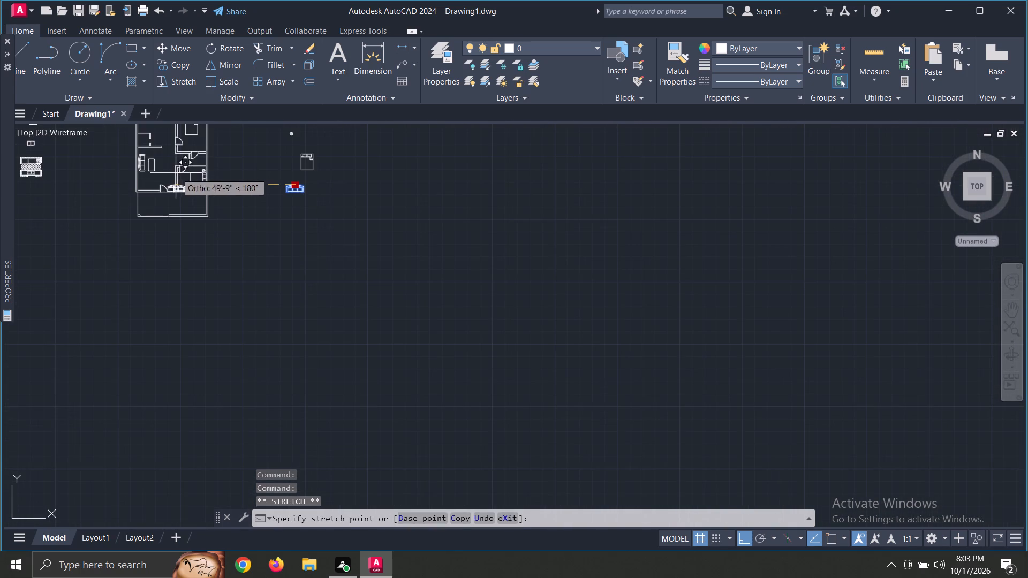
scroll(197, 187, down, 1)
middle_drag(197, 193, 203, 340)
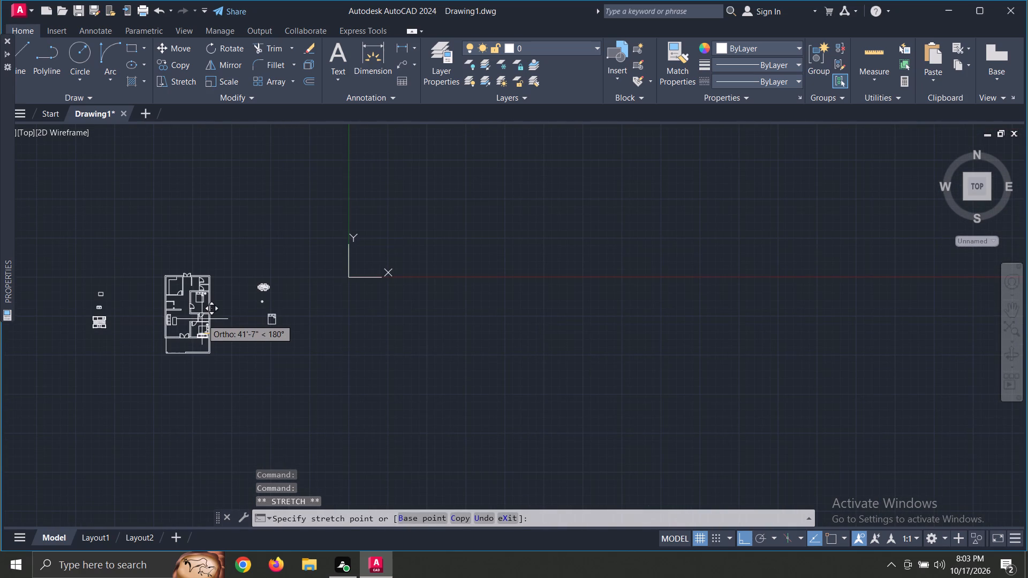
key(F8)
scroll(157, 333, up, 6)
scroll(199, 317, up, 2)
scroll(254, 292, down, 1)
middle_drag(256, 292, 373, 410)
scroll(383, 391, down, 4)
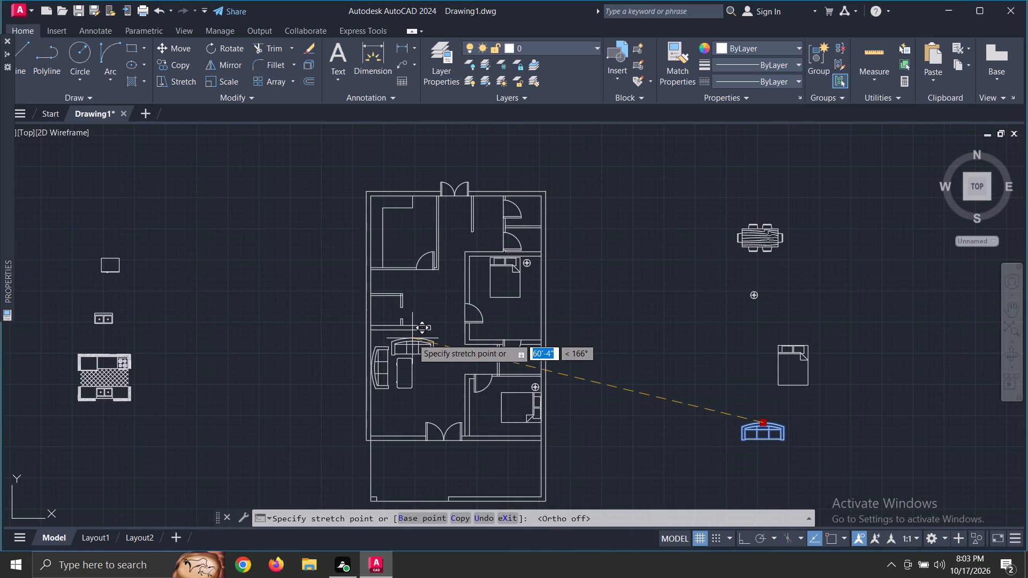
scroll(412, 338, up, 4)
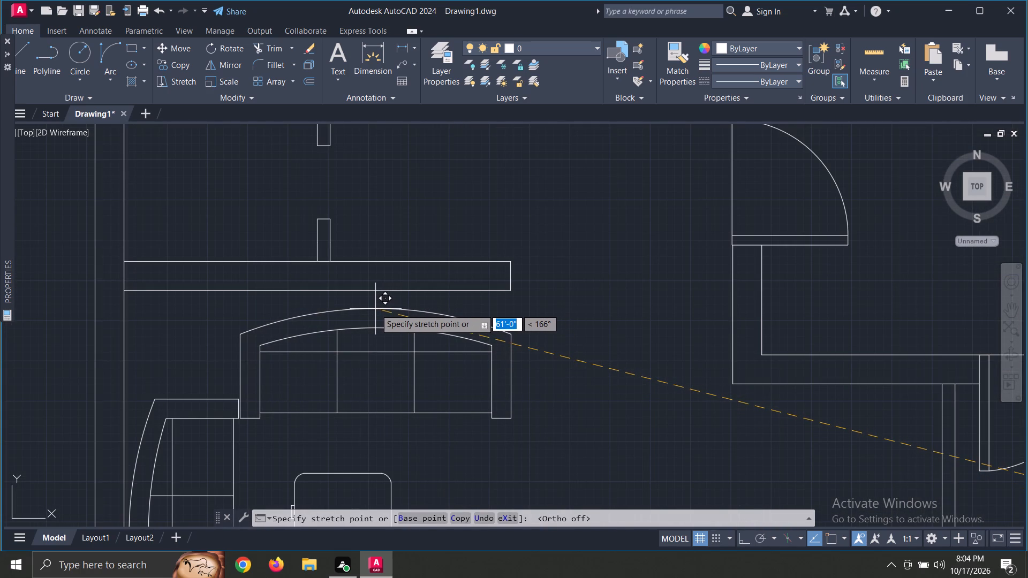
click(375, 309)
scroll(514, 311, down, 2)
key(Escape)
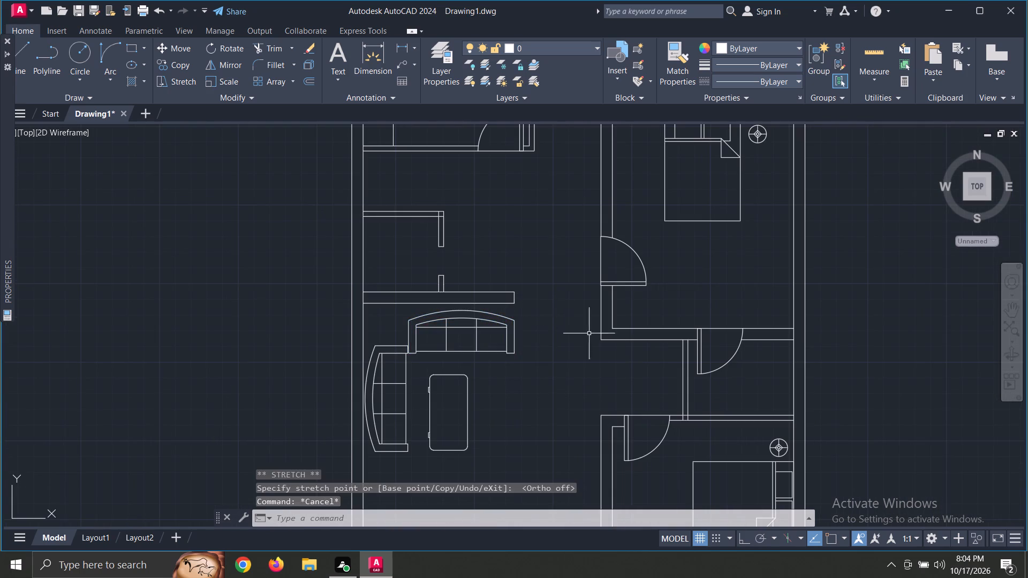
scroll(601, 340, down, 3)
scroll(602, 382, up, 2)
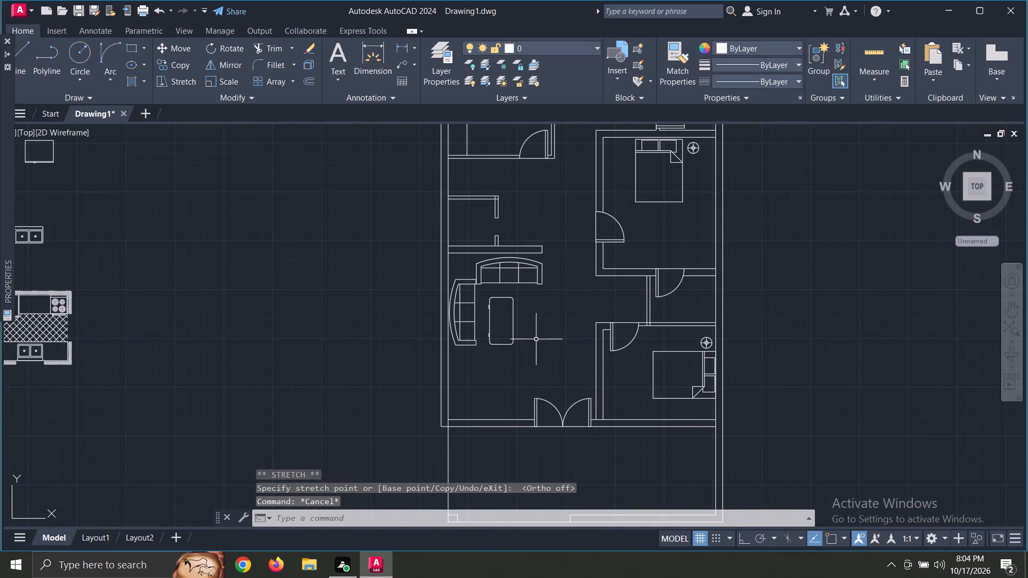
Move the front room table about 1' east, away from the west-wall sofa.
click(514, 325)
click(514, 321)
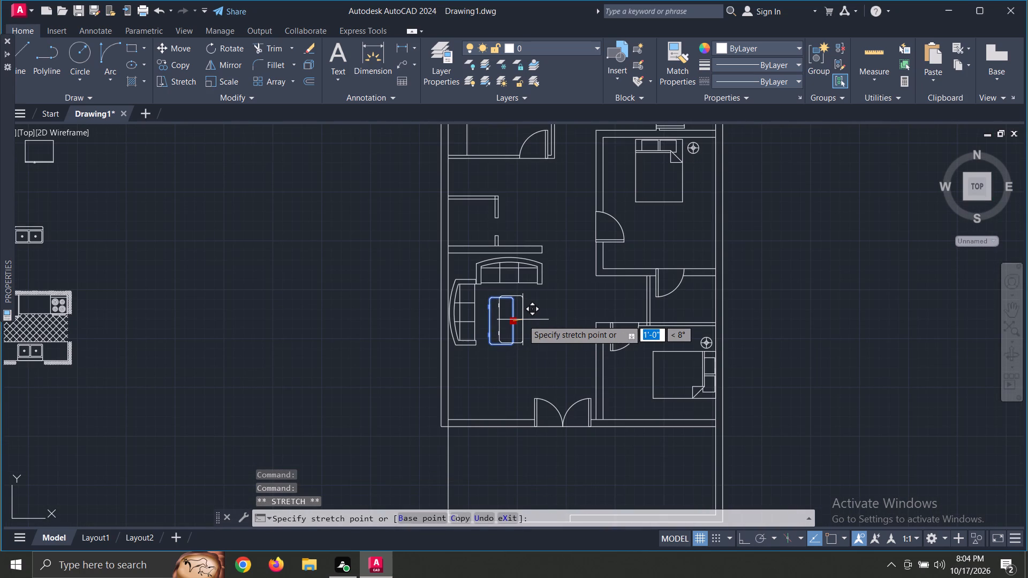
click(523, 319)
key(Escape)
Erase the three-seat sofa against the short wall north of the front room table.
scroll(562, 326, down, 2)
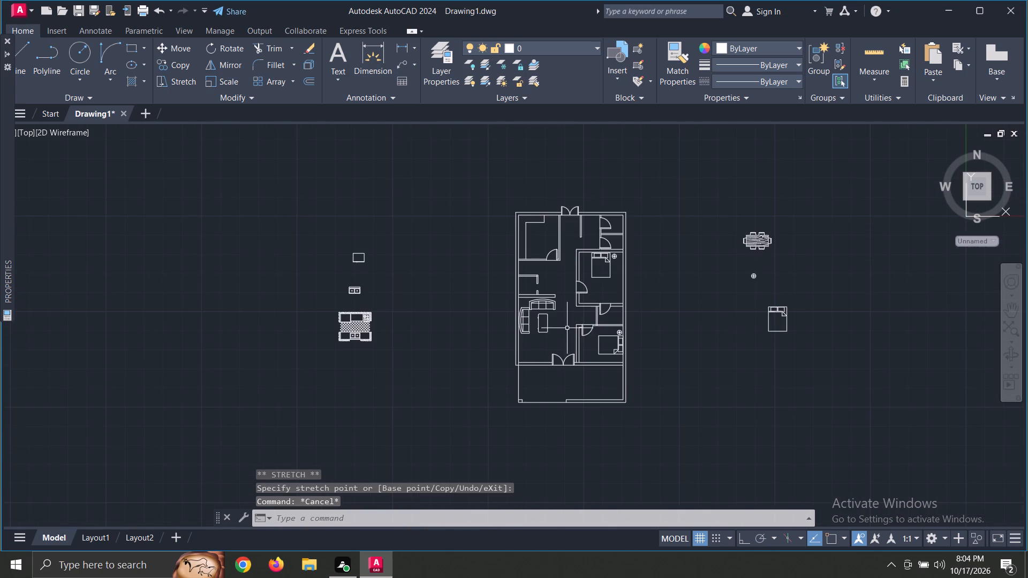
scroll(626, 302, up, 2)
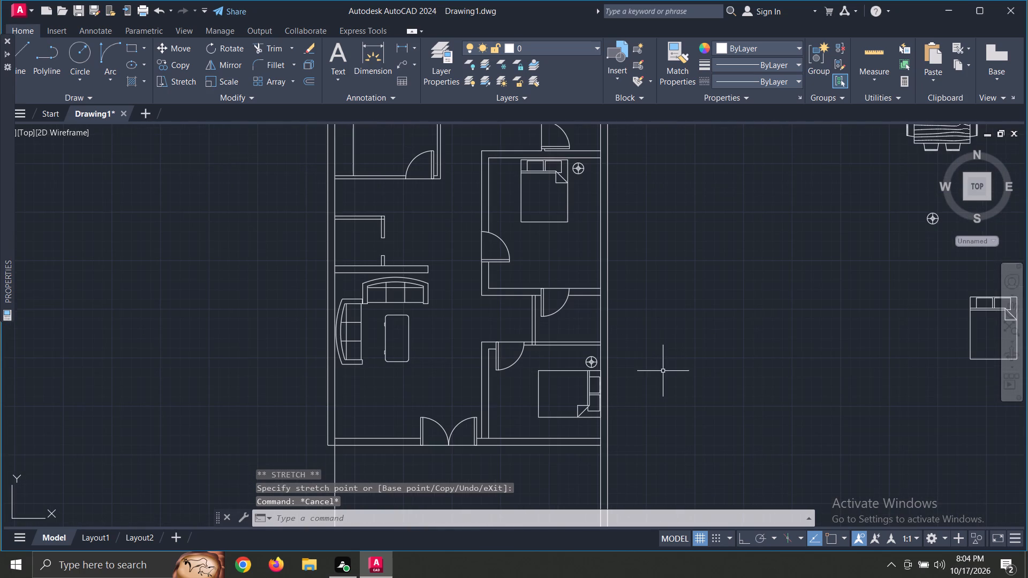
middle_drag(850, 296, 797, 326)
scroll(793, 325, down, 1)
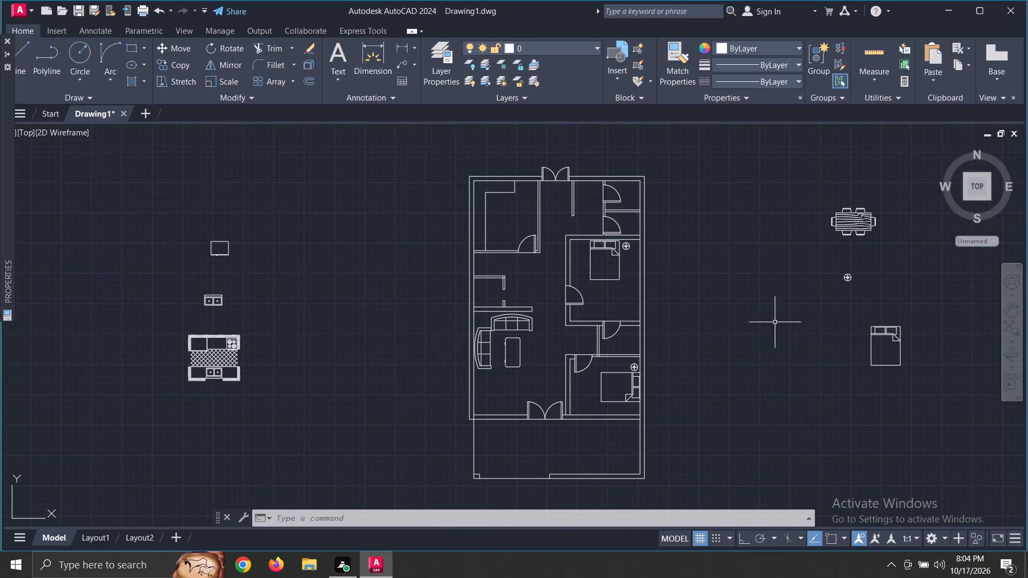
click(528, 324)
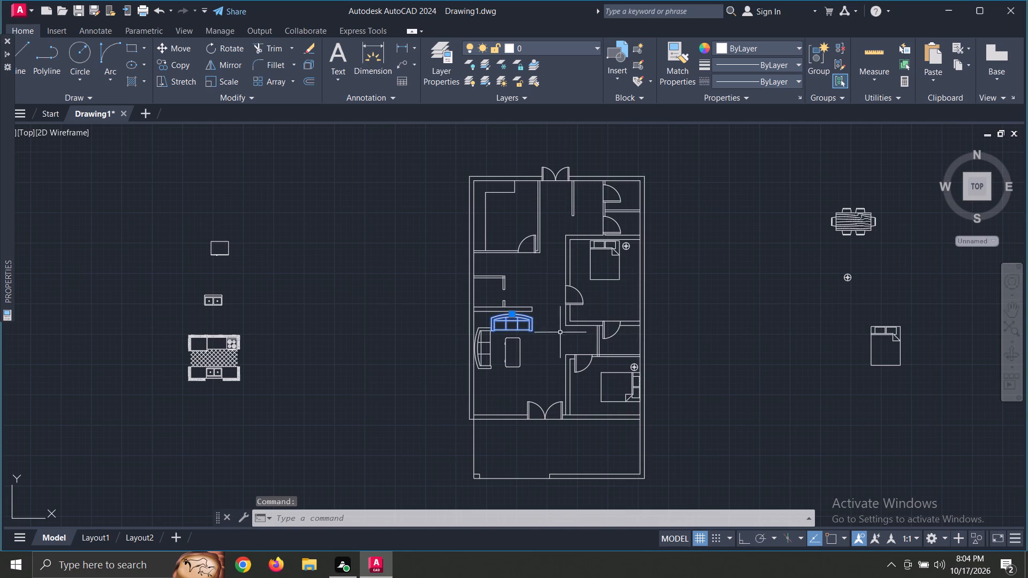
key(Delete)
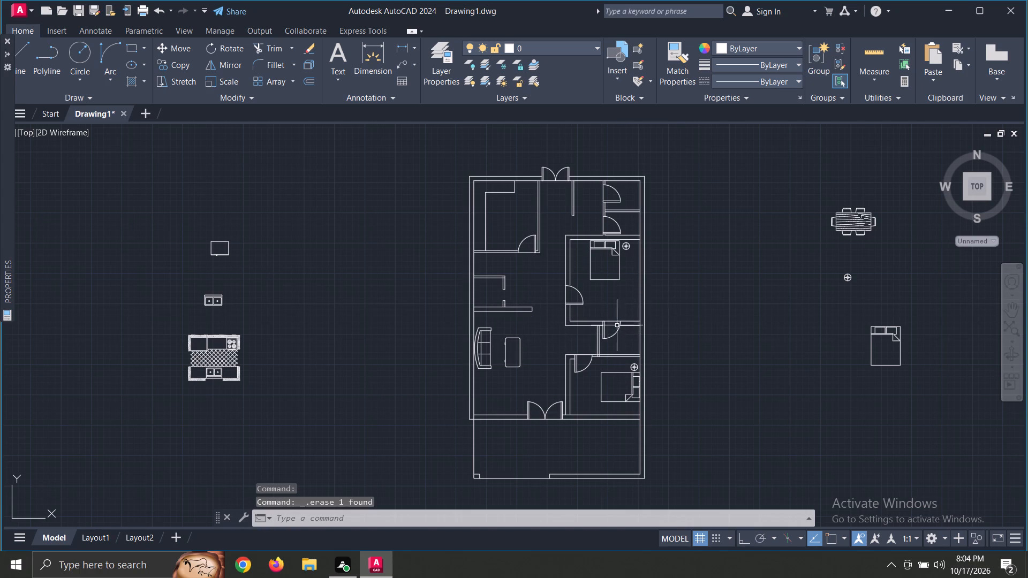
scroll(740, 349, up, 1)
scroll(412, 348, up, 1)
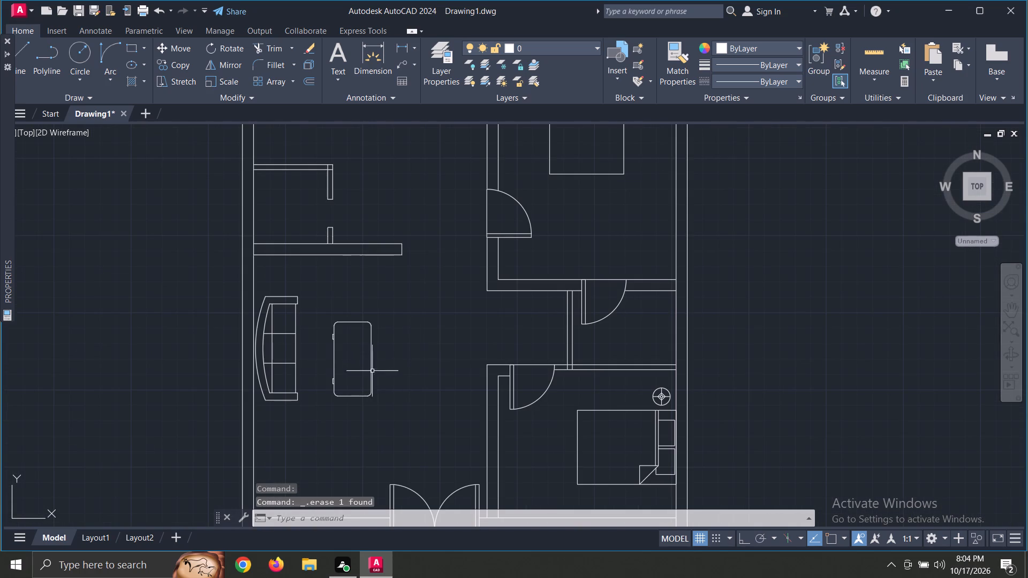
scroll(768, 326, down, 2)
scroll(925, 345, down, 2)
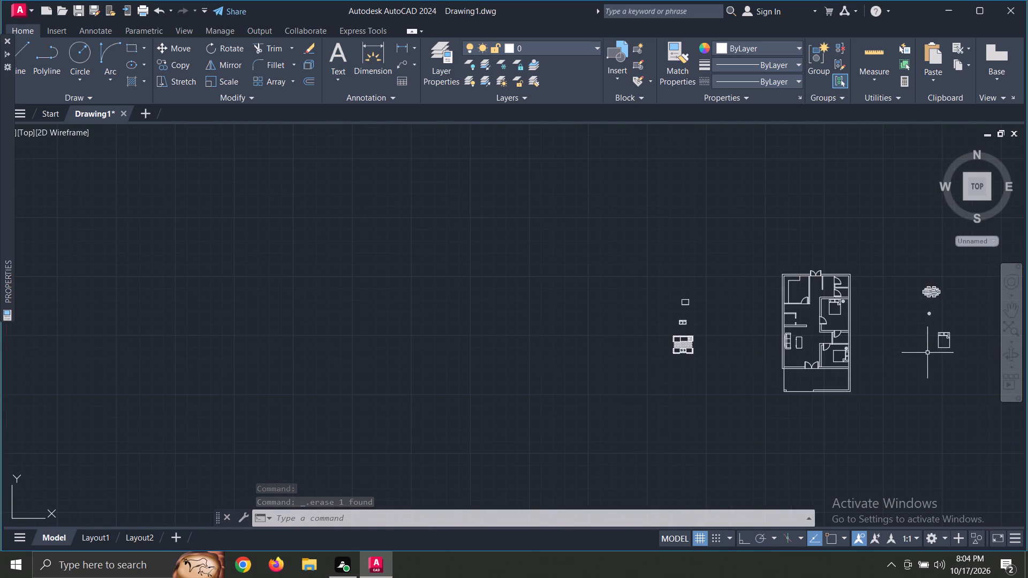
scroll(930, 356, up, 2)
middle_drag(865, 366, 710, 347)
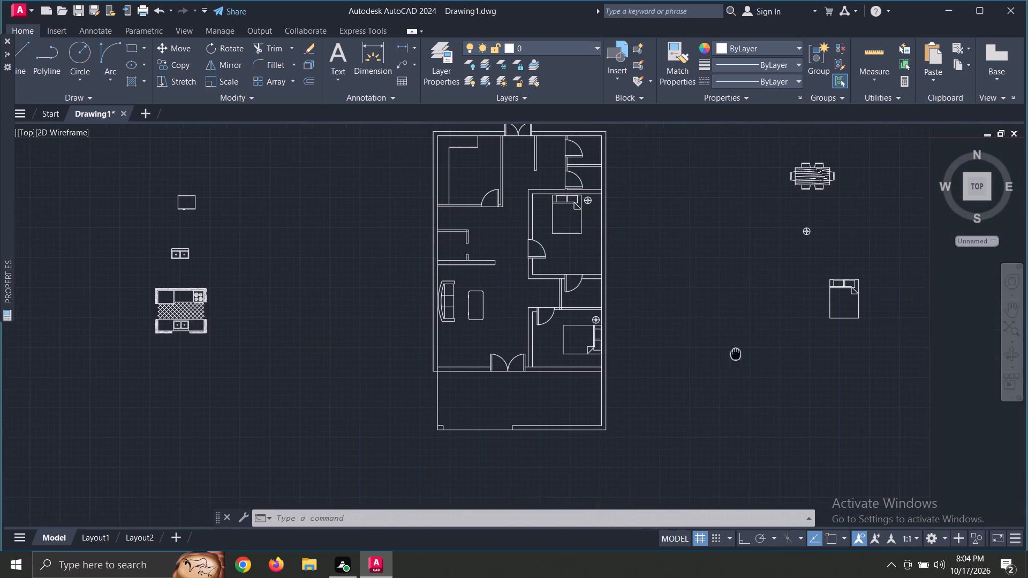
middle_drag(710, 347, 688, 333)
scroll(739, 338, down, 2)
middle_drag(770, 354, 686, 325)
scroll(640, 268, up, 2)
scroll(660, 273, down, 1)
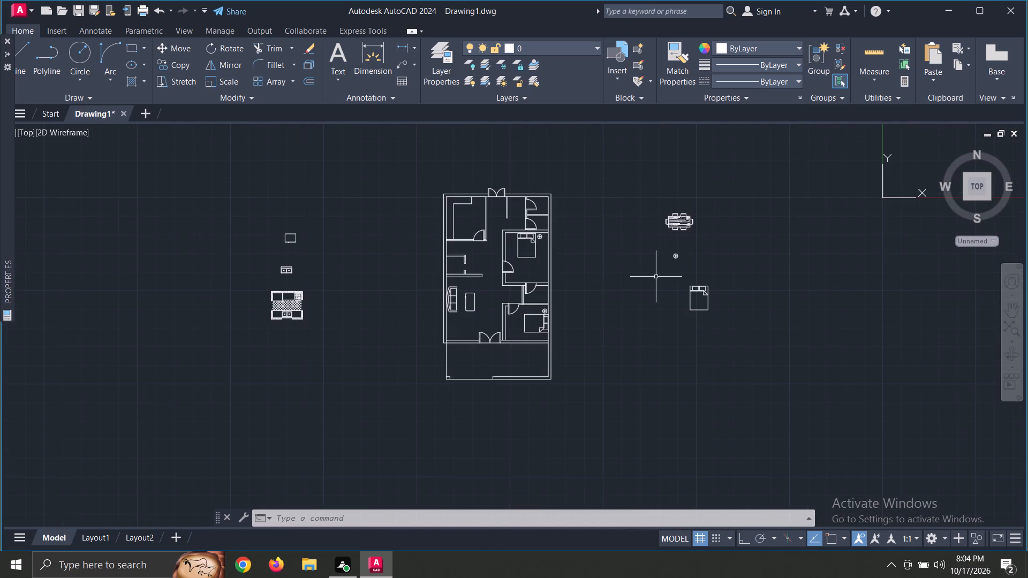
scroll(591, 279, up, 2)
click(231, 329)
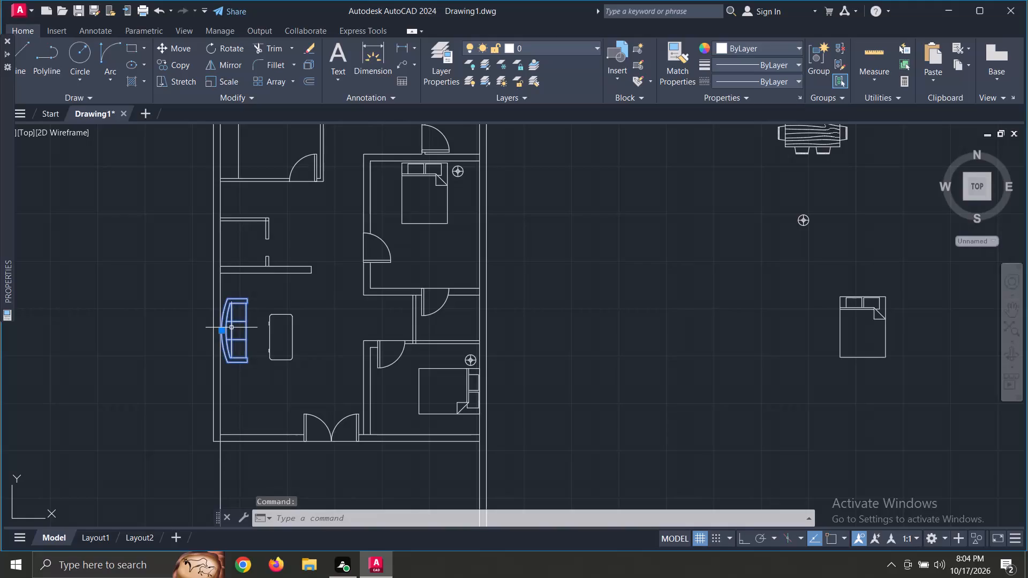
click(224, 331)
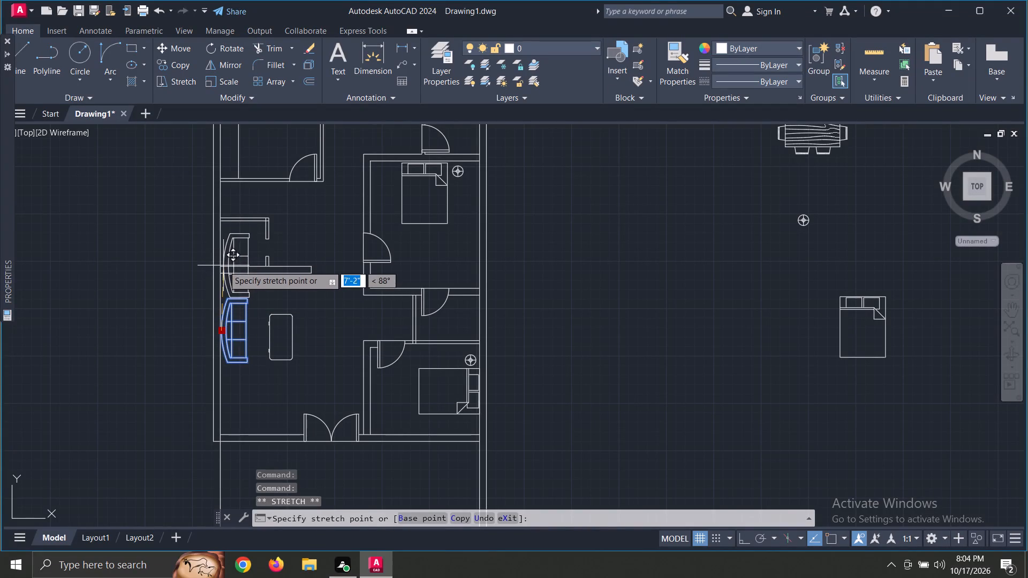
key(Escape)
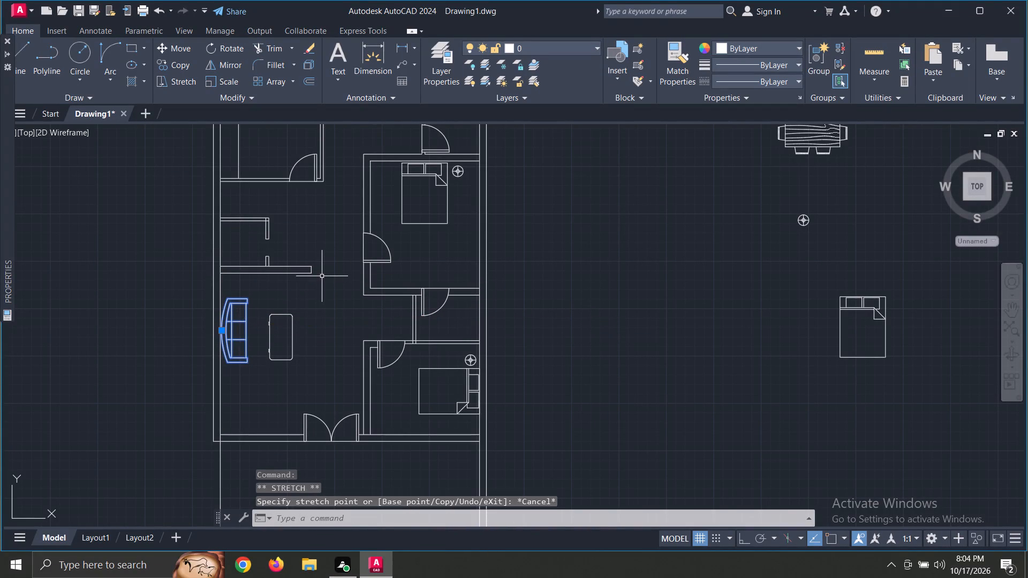
Copy the front room's west-wall three-seat sofa about 7' south along the same wall.
click(186, 62)
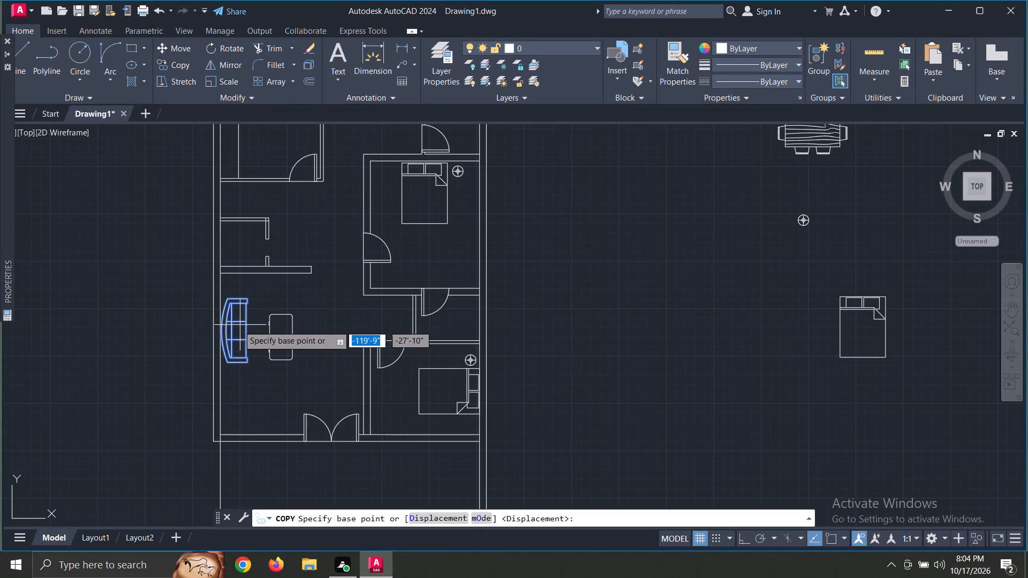
click(226, 330)
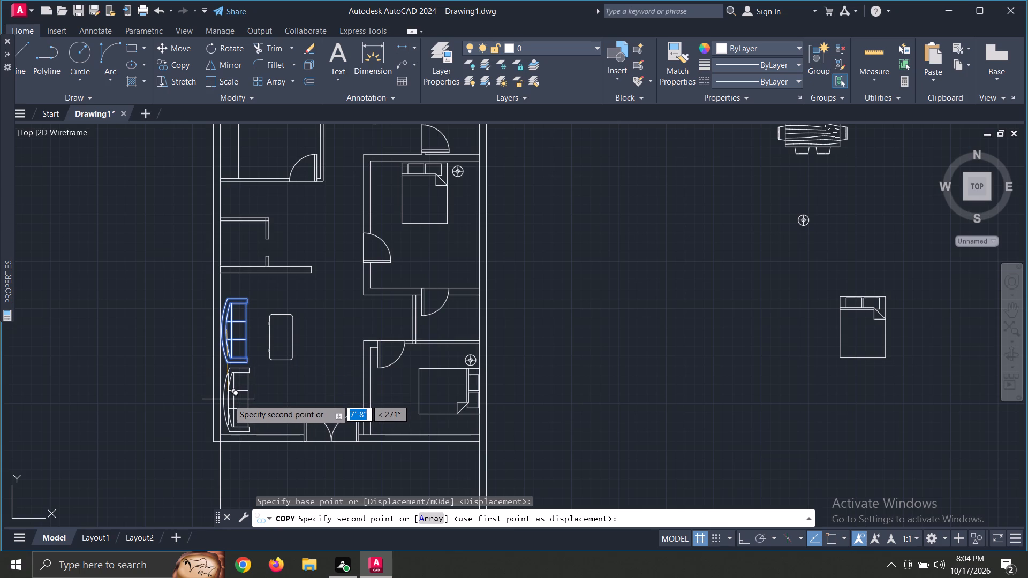
click(226, 396)
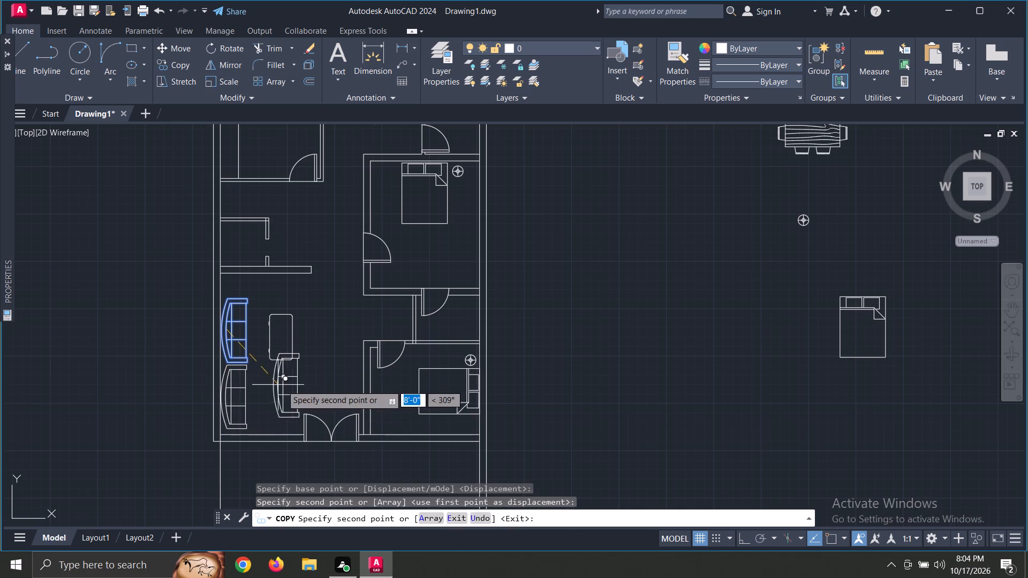
key(Escape)
Move the northern west-wall sofa in the front room about 1'-8" north along the wall.
scroll(258, 324, up, 3)
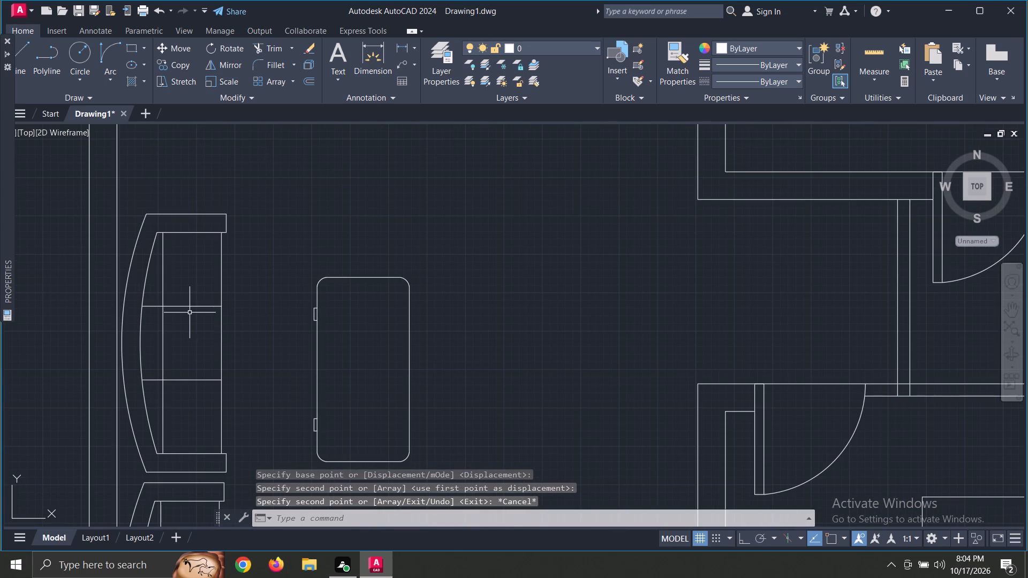
click(191, 307)
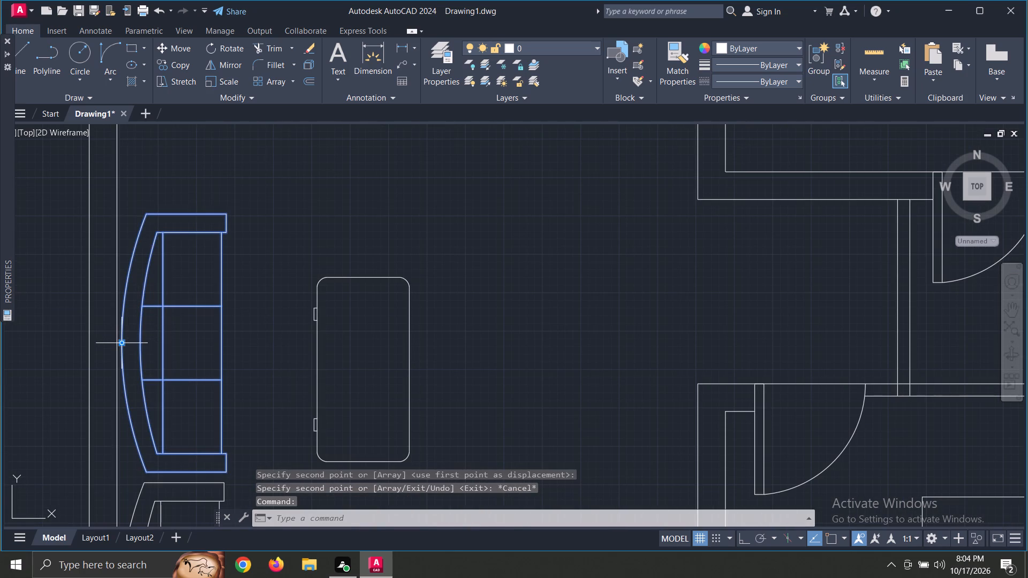
click(123, 343)
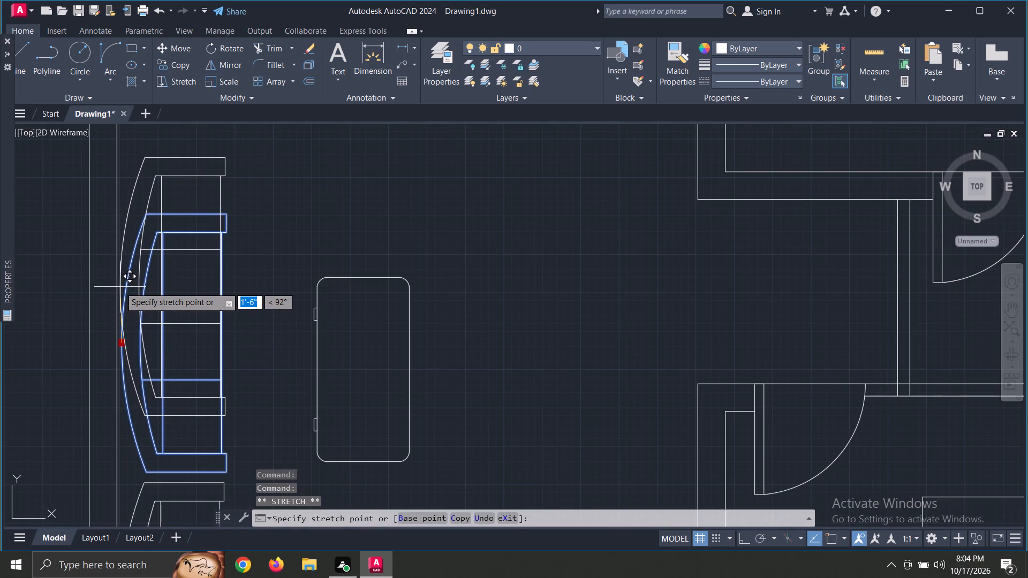
click(120, 279)
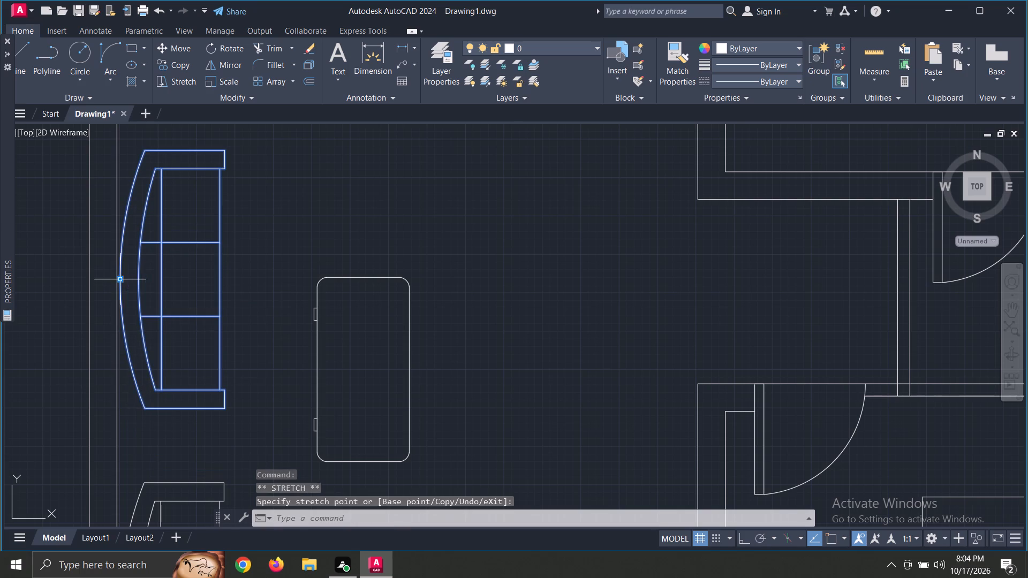
Move the southern west-wall sofa about 1'-11" north so its arm nearly meets the northern sofa.
click(148, 483)
click(145, 483)
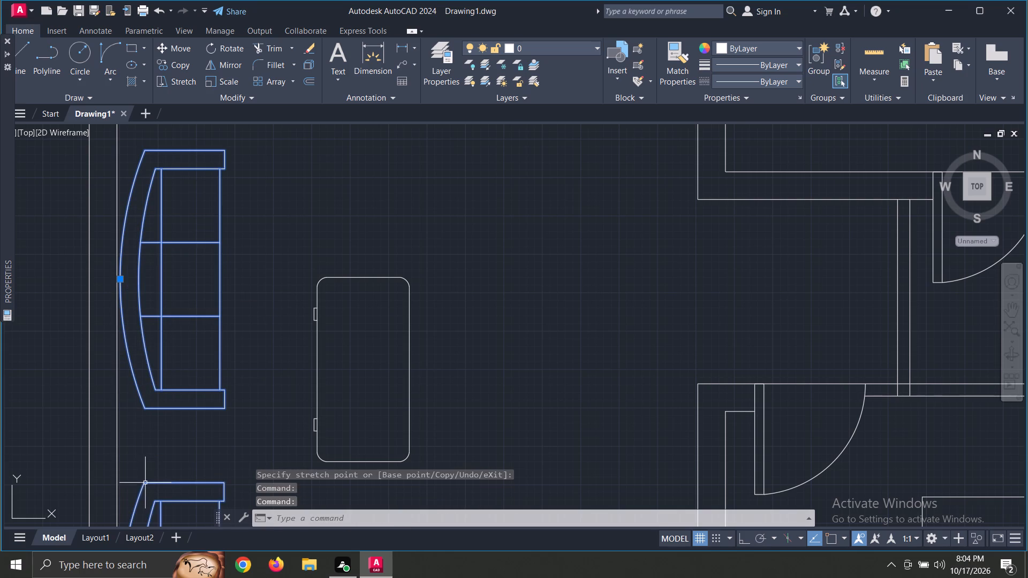
scroll(147, 462, down, 3)
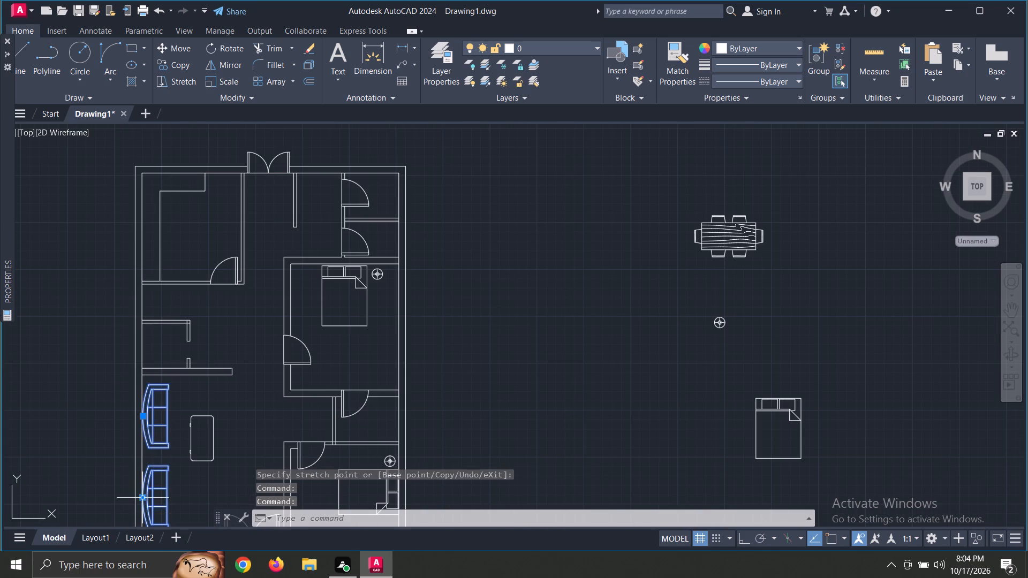
click(141, 499)
scroll(140, 470, up, 3)
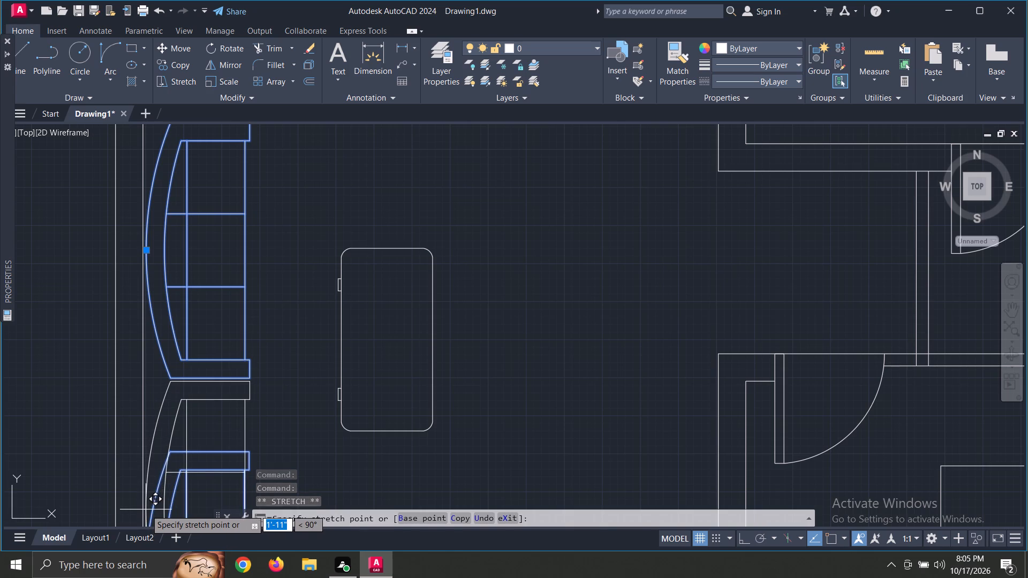
click(146, 509)
key(Escape)
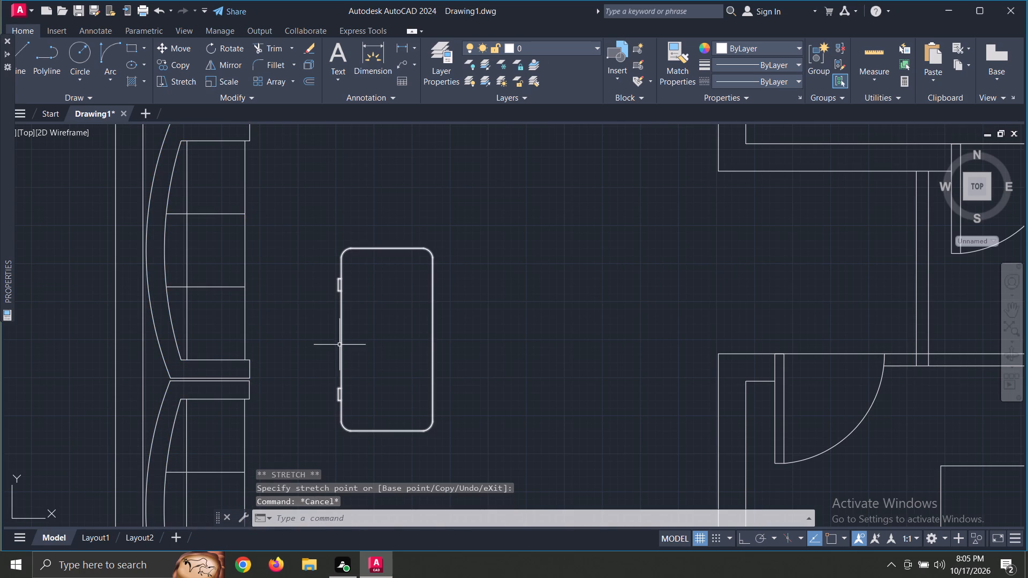
Move the front room table about 1'-10" south, opposite the middle of the two west-wall sofas.
click(343, 344)
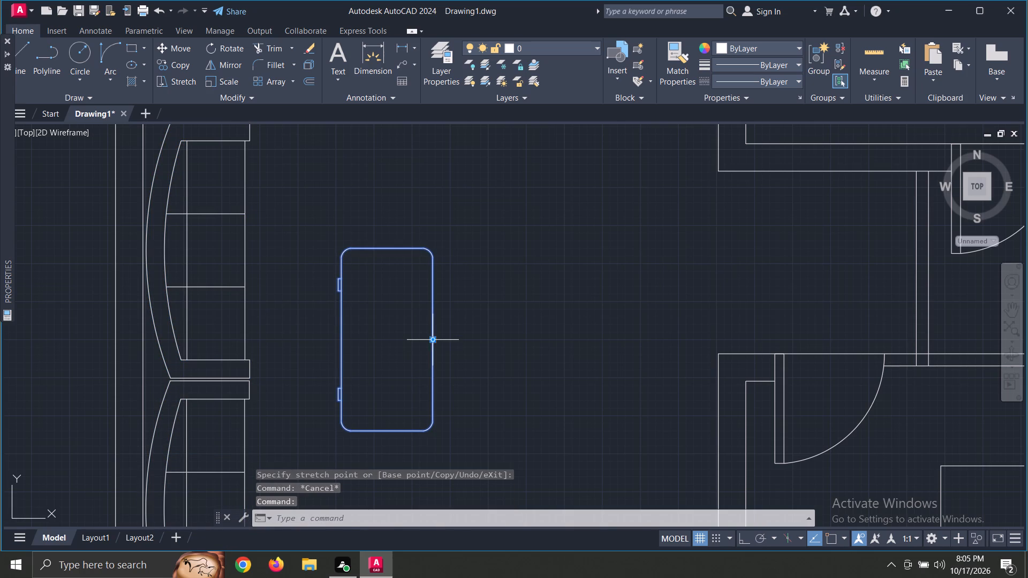
click(434, 340)
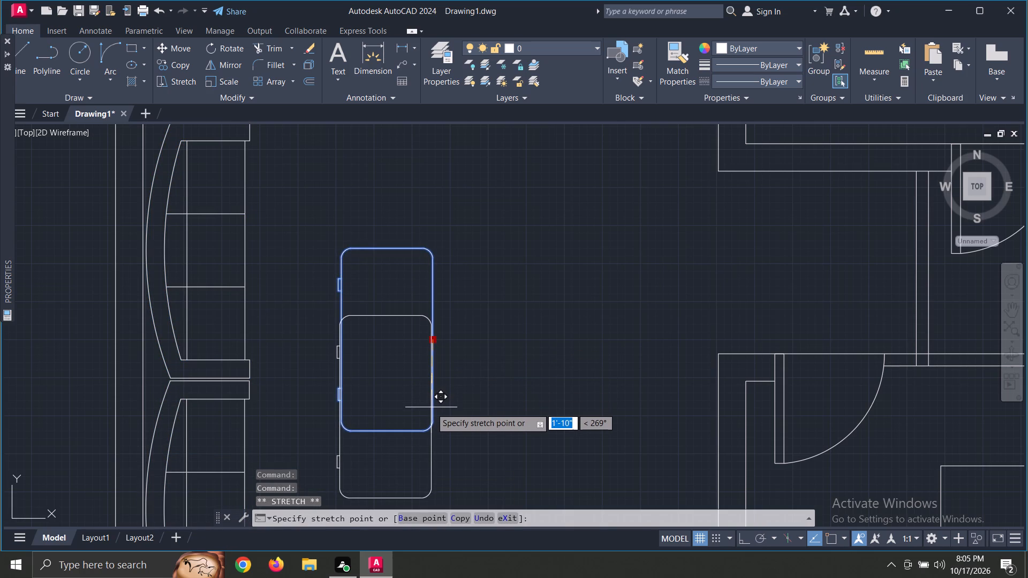
click(431, 409)
scroll(463, 320, down, 3)
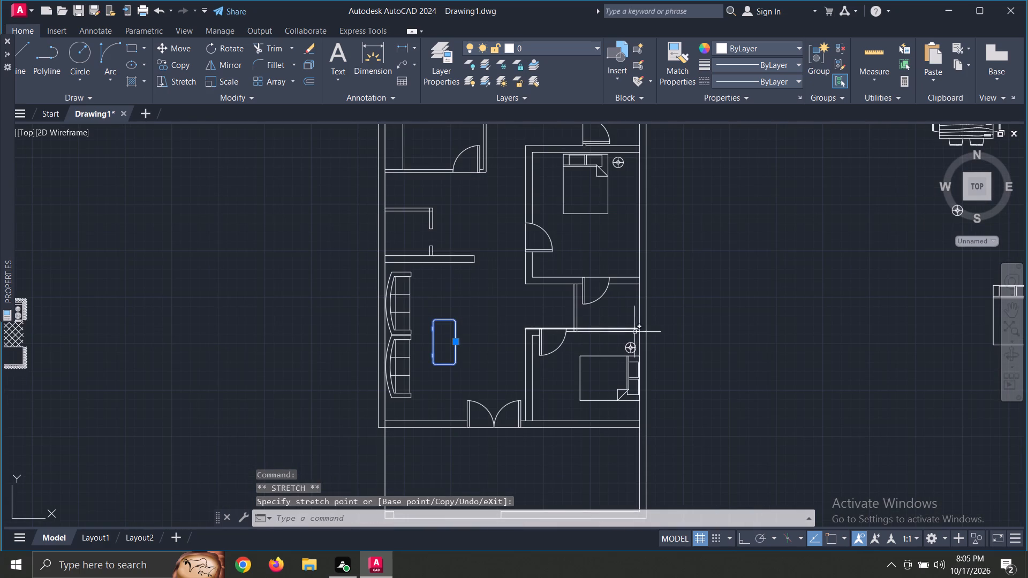
key(Escape)
Move the outside six-chair dining set about 60' into the plan, between the northwest room and the small room south of it.
scroll(768, 367, down, 2)
scroll(775, 376, up, 1)
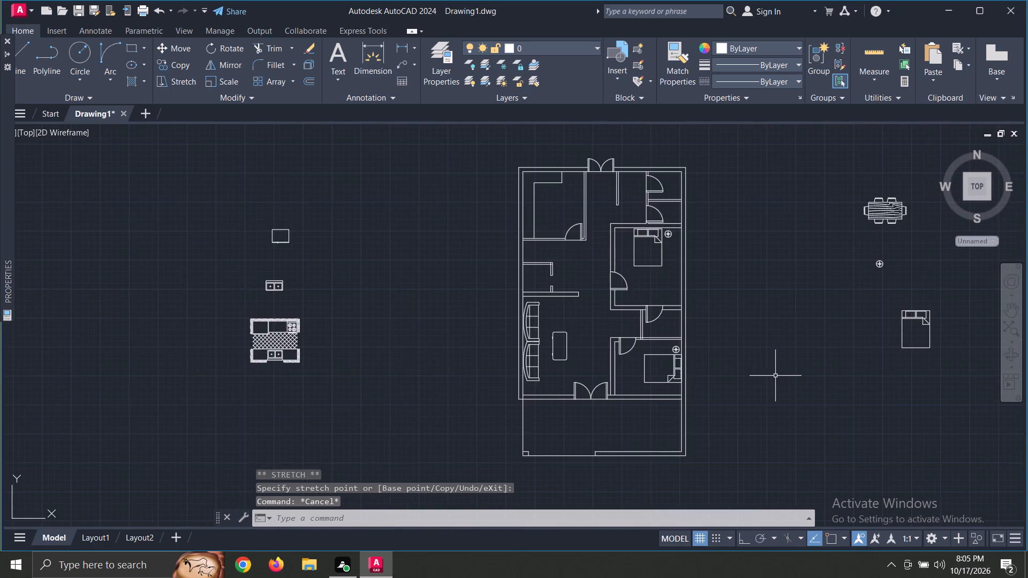
scroll(775, 374, up, 1)
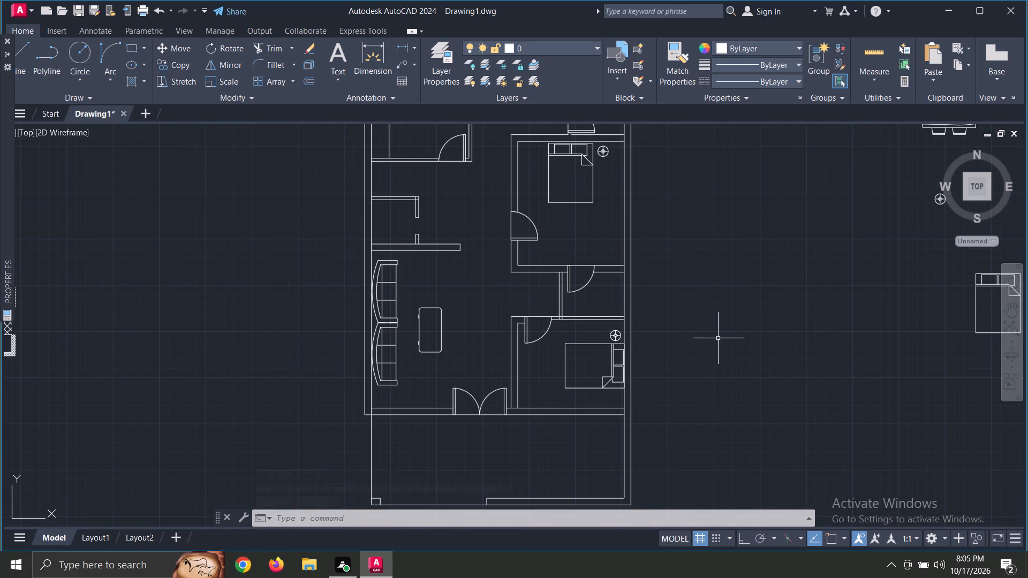
scroll(661, 301, up, 1)
scroll(672, 301, down, 2)
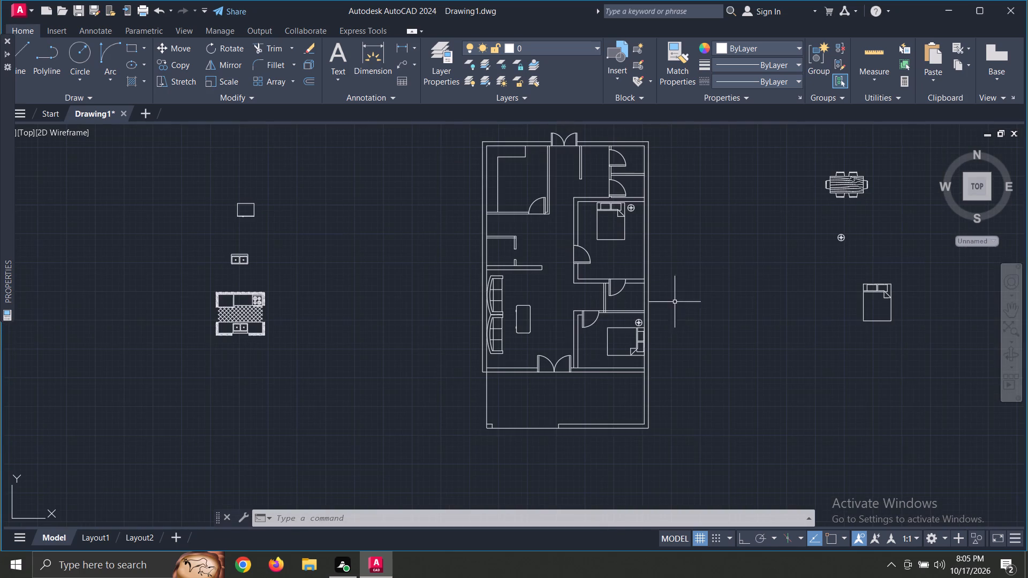
click(864, 186)
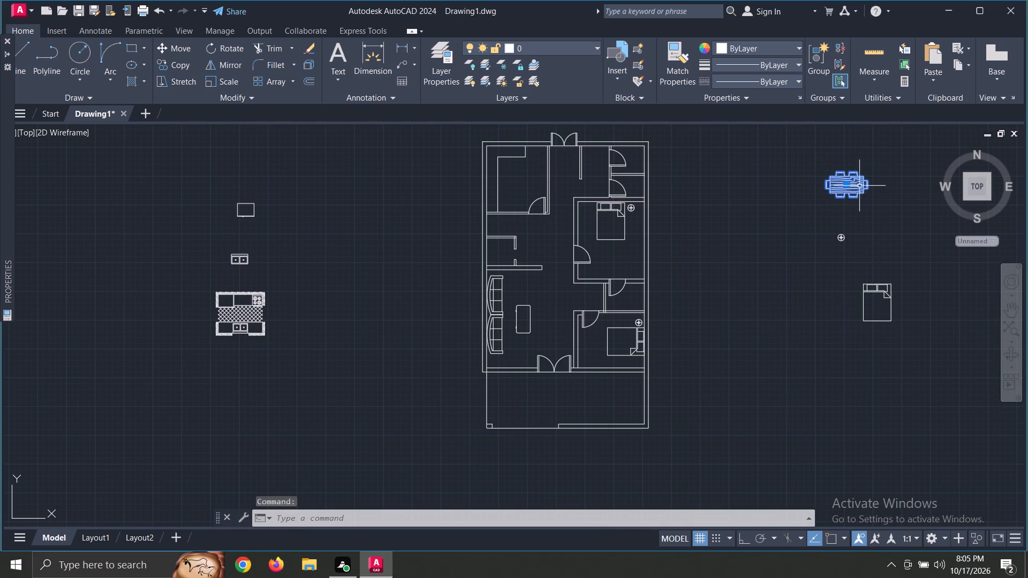
click(848, 186)
scroll(512, 223, up, 5)
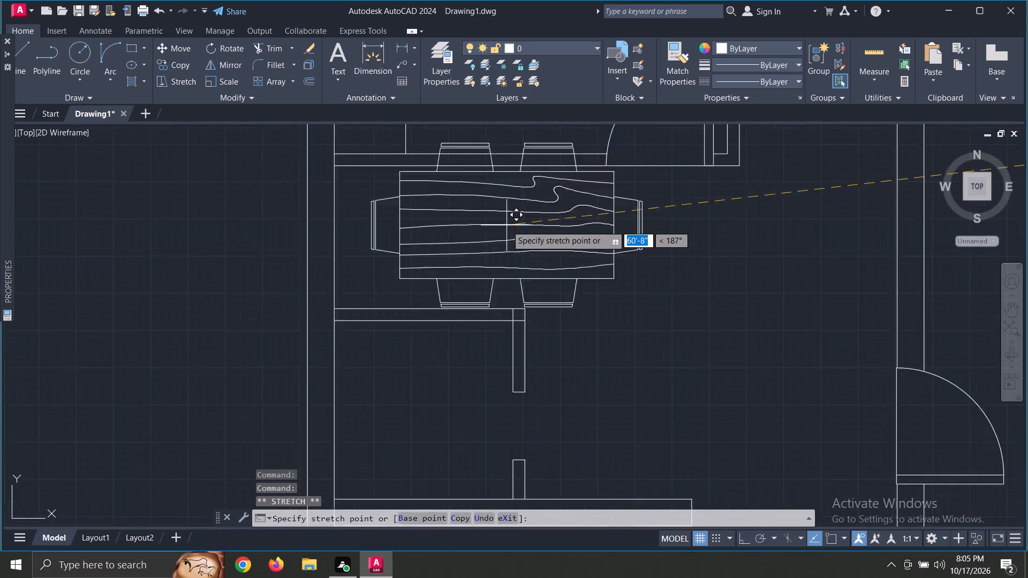
click(465, 252)
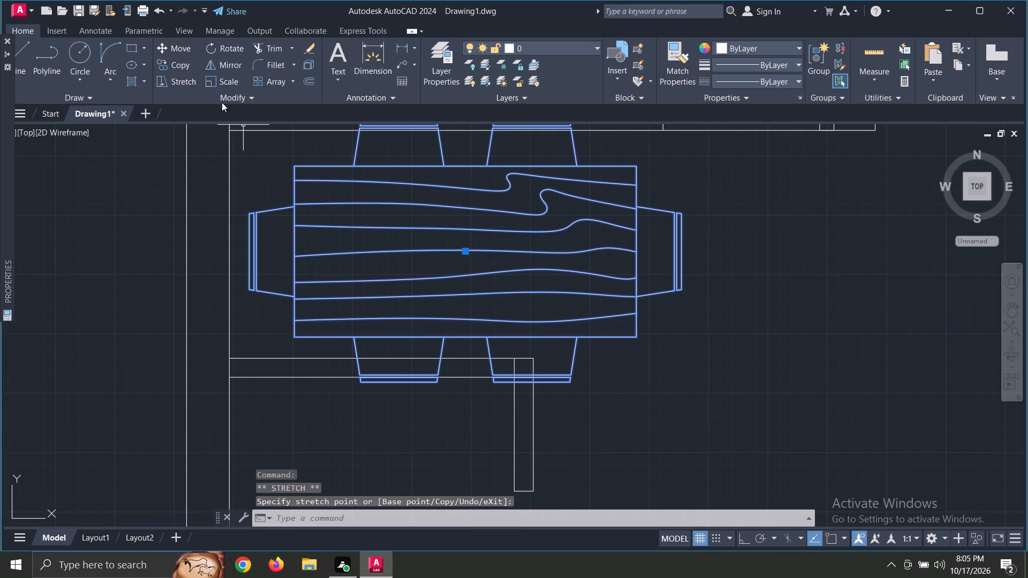
Scale down the dining set from its tabletop's southeast corner, small enough to fit between the walls north and south of it.
click(215, 82)
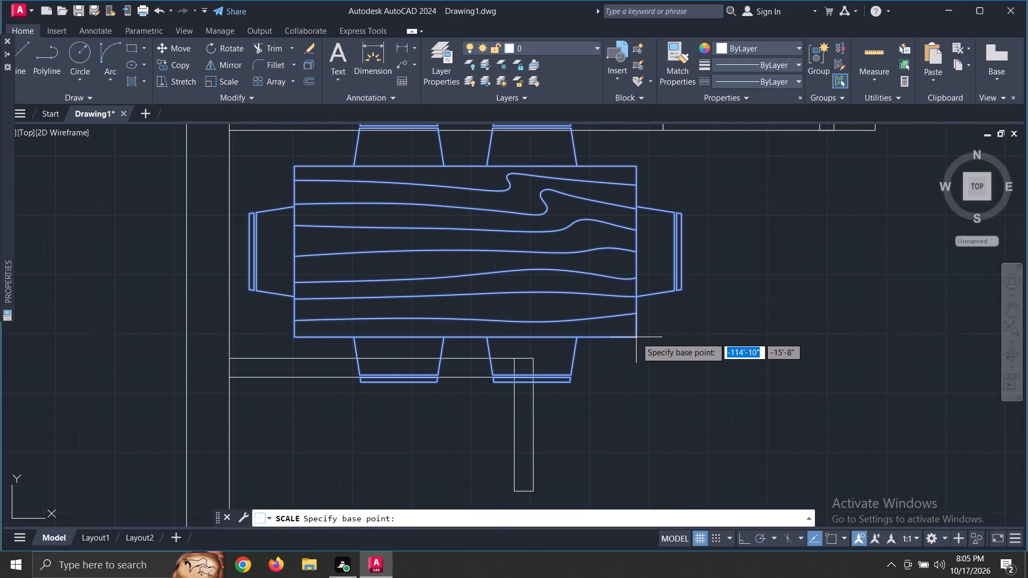
click(636, 337)
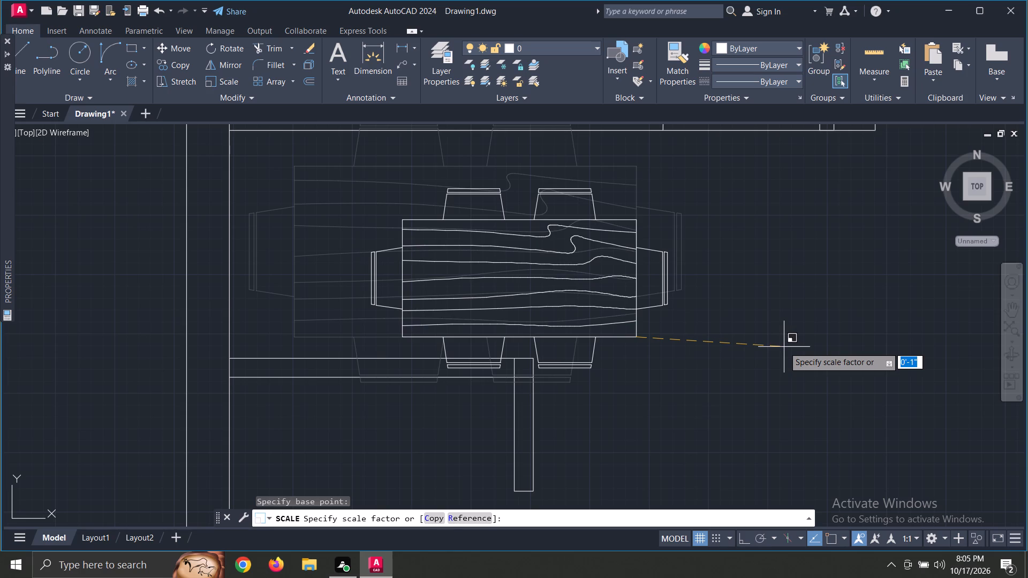
click(789, 347)
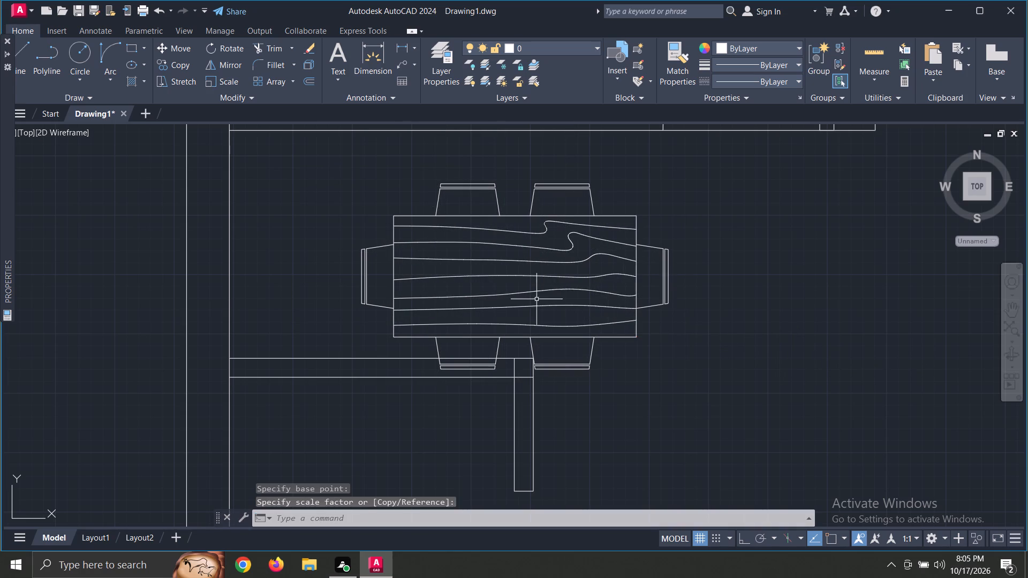
Move the dining set about 1'-7" northwest, clear of the walls to its north and south.
click(512, 292)
click(515, 277)
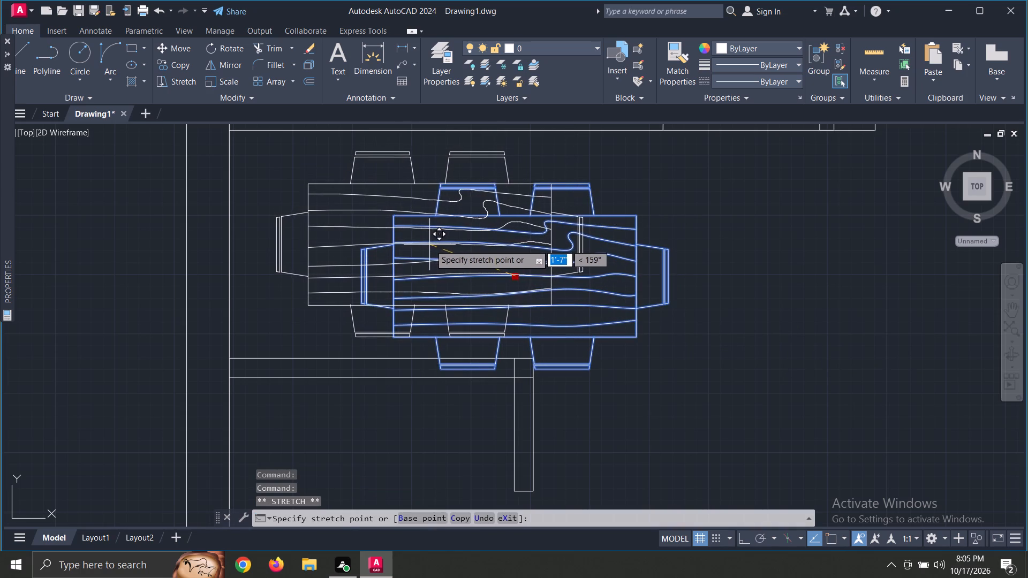
click(432, 244)
scroll(691, 244, down, 1)
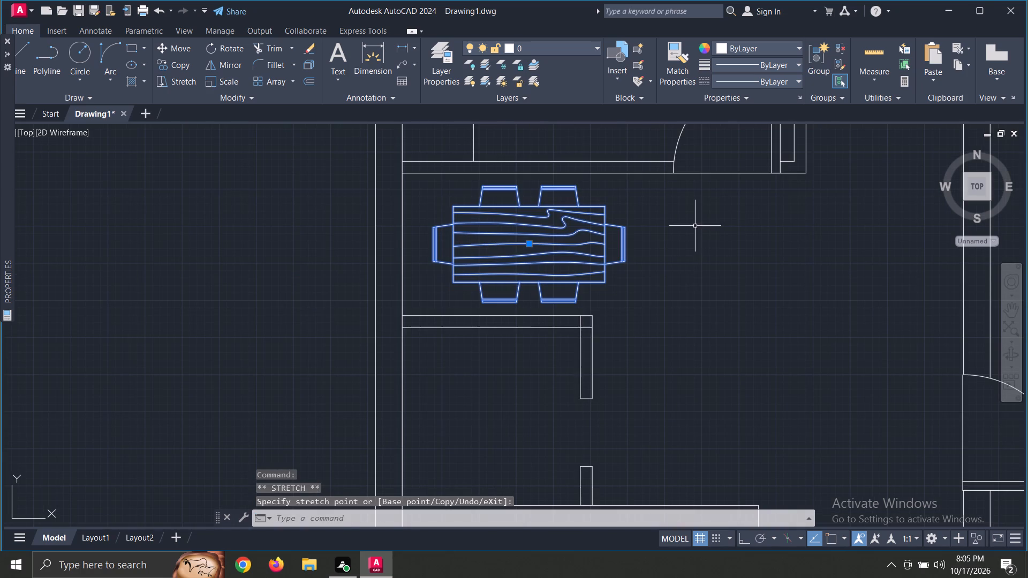
key(Escape)
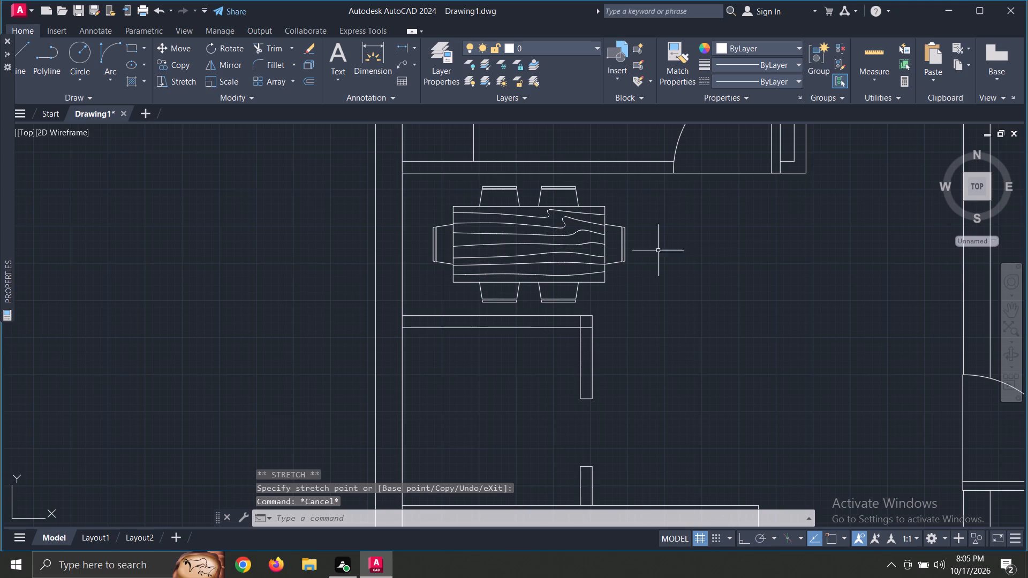
Shift the dining set slightly east, farther from the west wall.
click(510, 242)
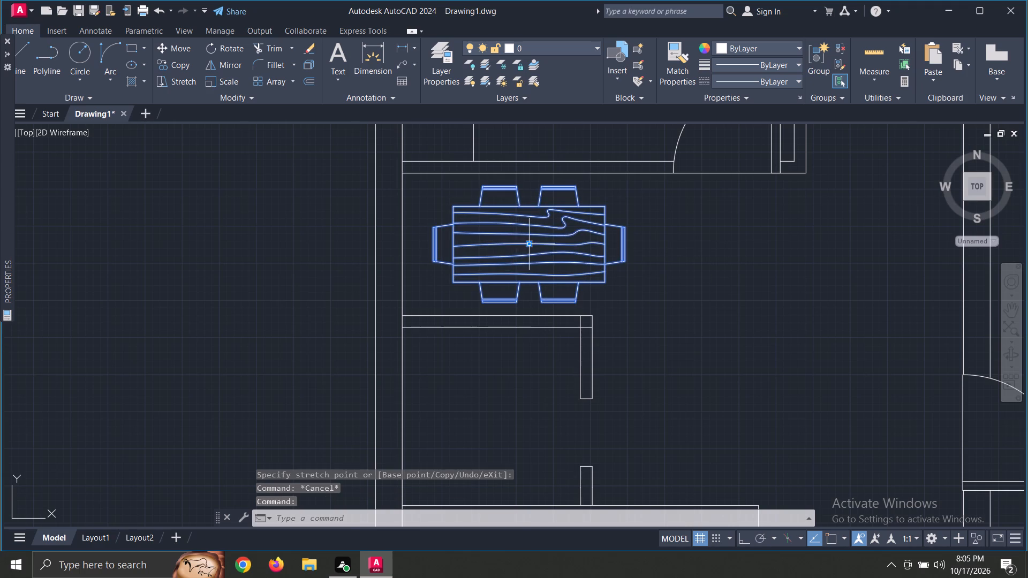
click(530, 245)
click(553, 244)
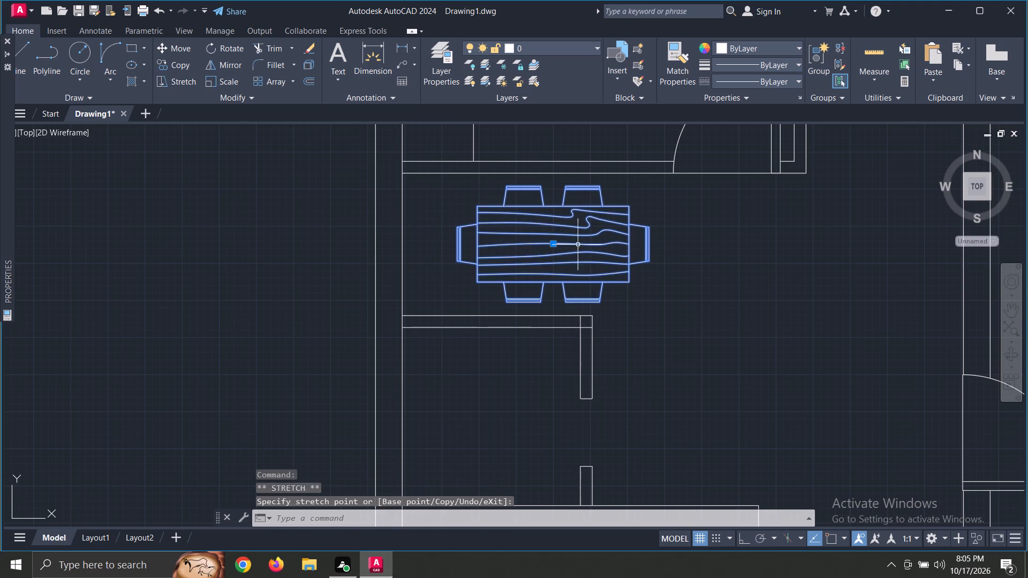
key(Escape)
Shift the dining set about 6" back west, toward the west wall.
scroll(744, 252, down, 3)
middle_drag(796, 275, 682, 277)
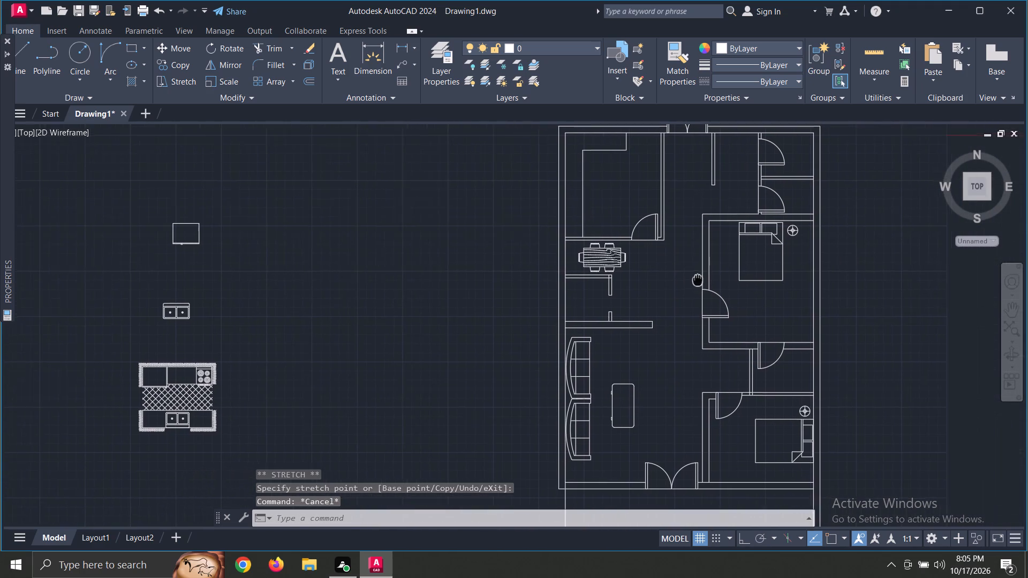
middle_drag(682, 277, 663, 276)
scroll(613, 272, down, 1)
scroll(561, 258, up, 5)
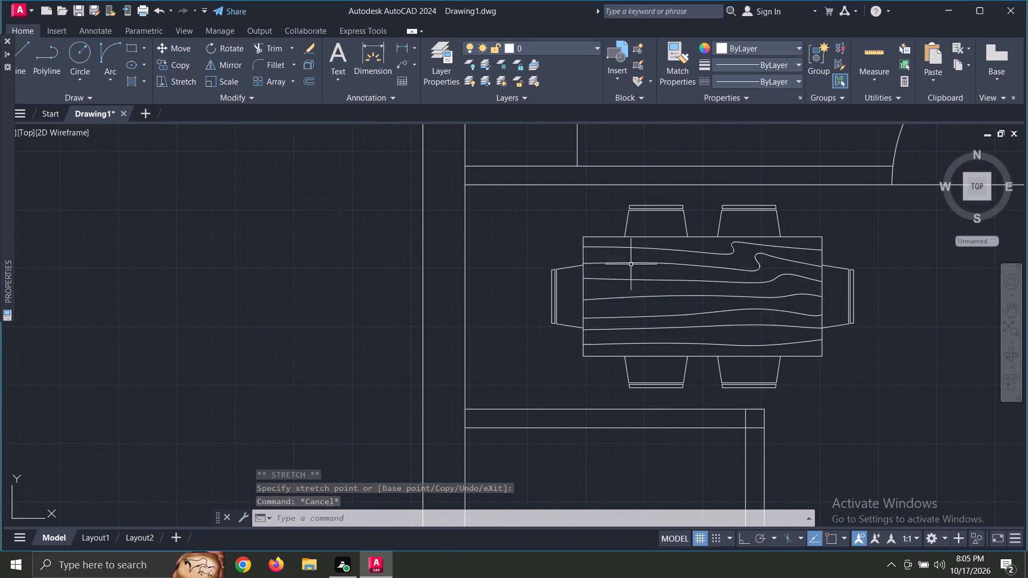
click(671, 282)
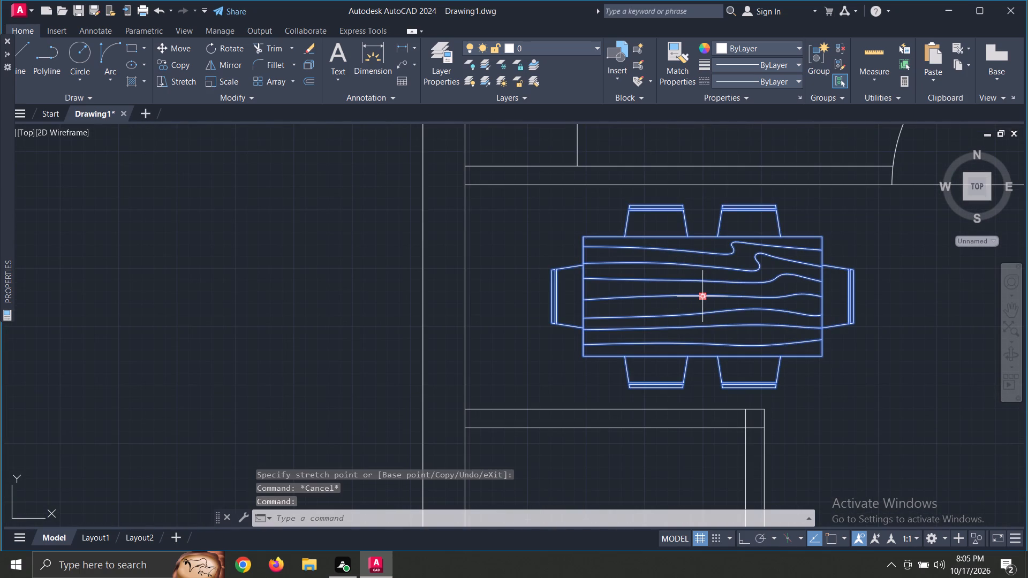
drag(699, 297, 681, 297)
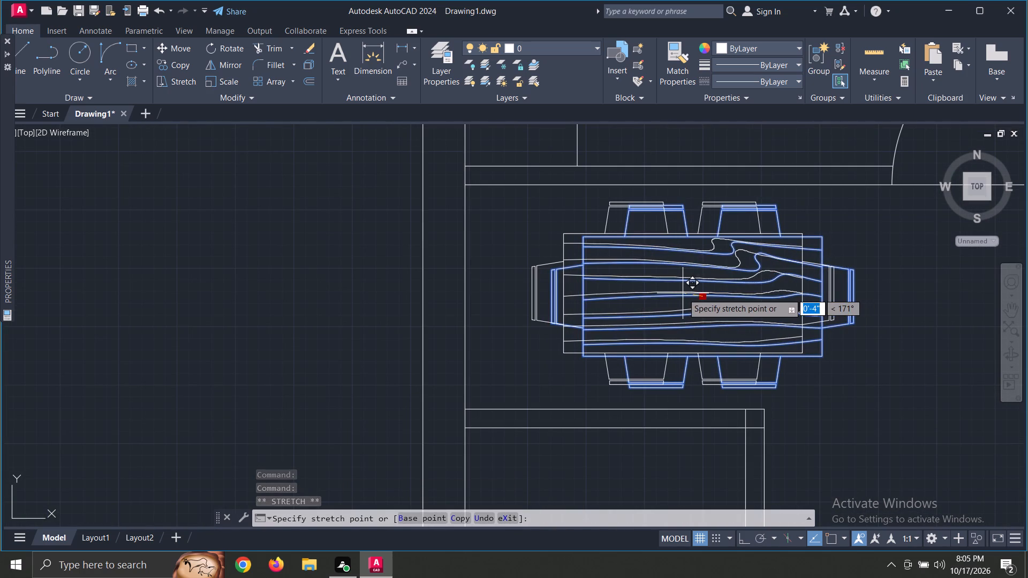
click(671, 296)
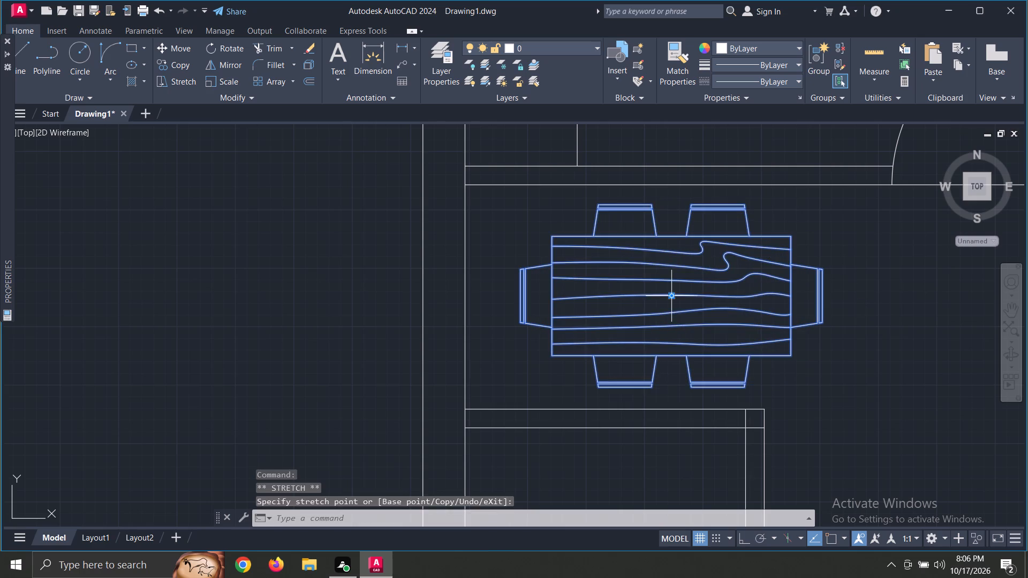
key(Escape)
Scale the dining set down to about two-thirds of its size from the tabletop's southeast corner.
click(653, 279)
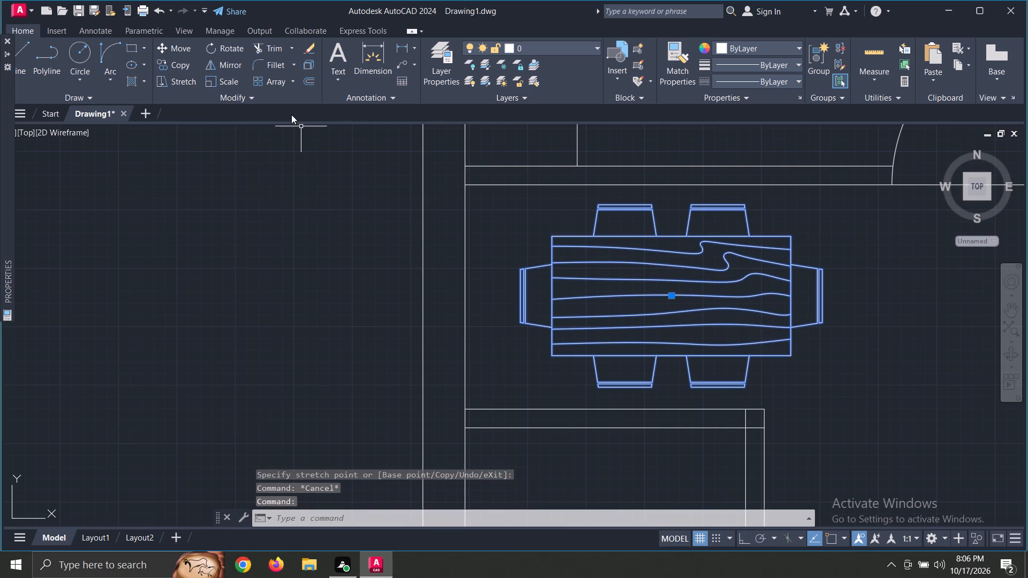
click(235, 83)
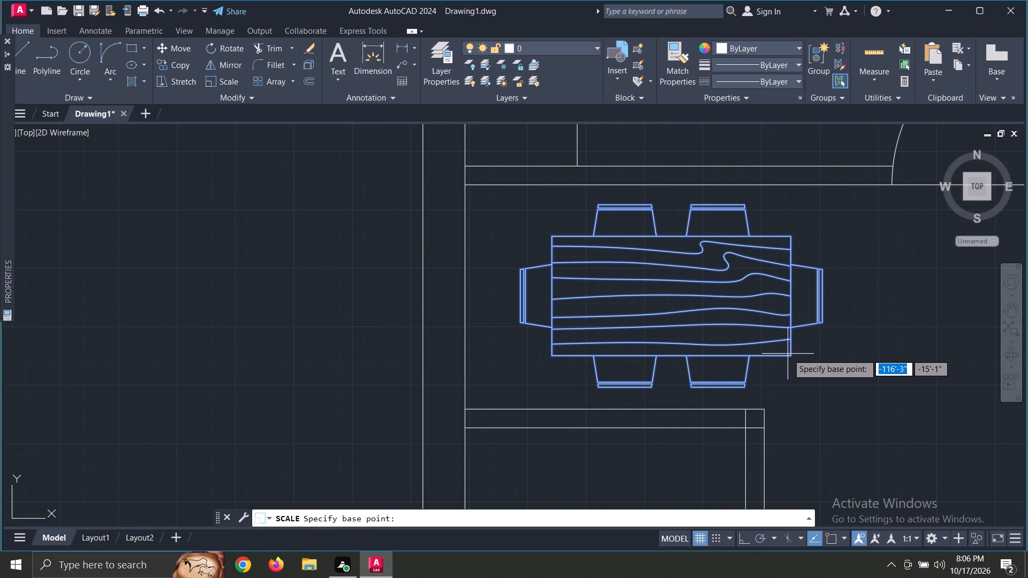
click(790, 355)
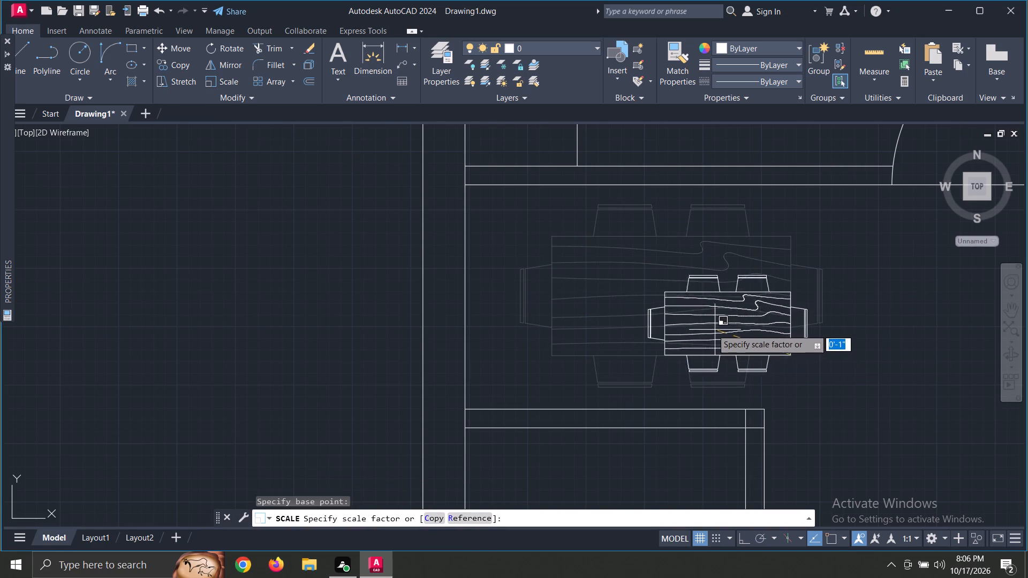
click(696, 328)
Move the reduced dining set northwest, centring it between the walls to its north and south.
click(713, 315)
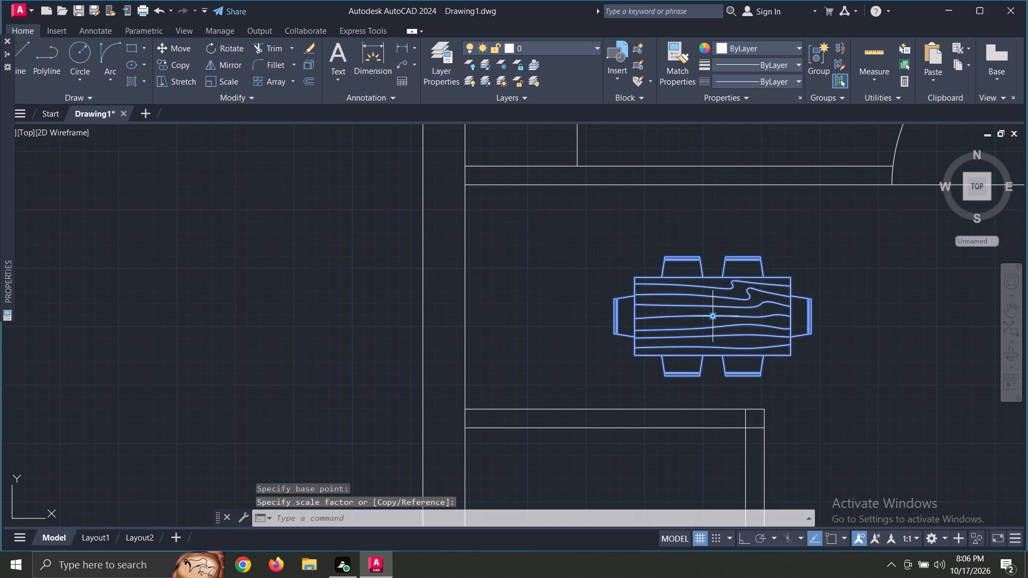
click(712, 316)
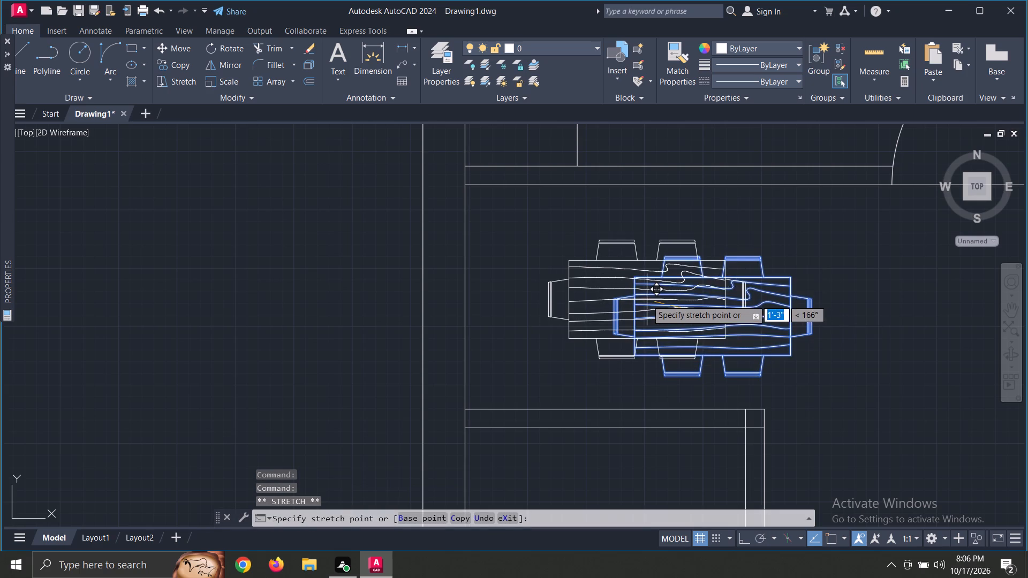
click(626, 288)
key(Escape)
Scale down the living room's north sofa from its northeast corner to roughly 60 percent of its size.
scroll(882, 332, down, 3)
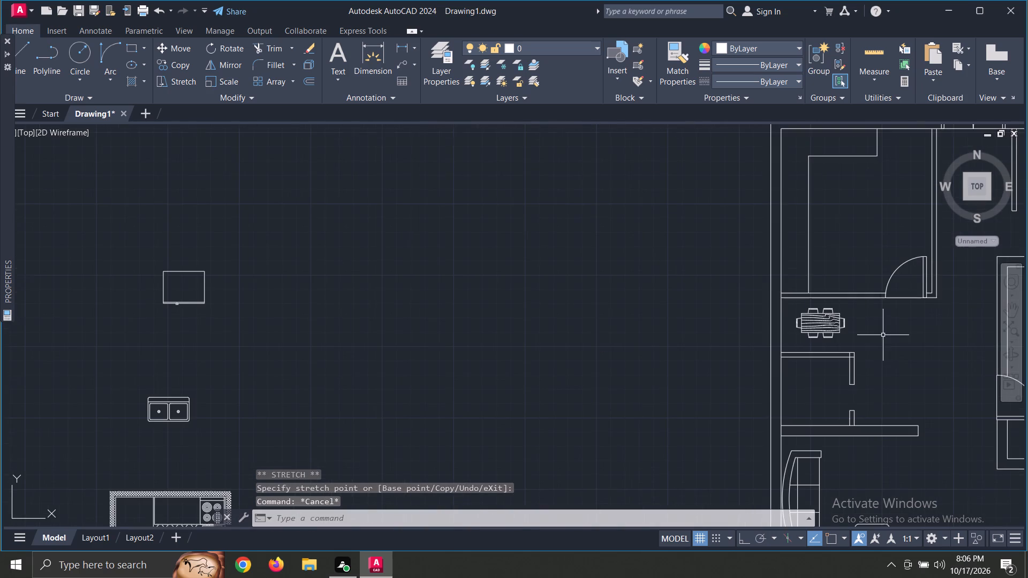
middle_drag(896, 367, 691, 319)
scroll(715, 324, down, 2)
middle_drag(799, 370, 758, 366)
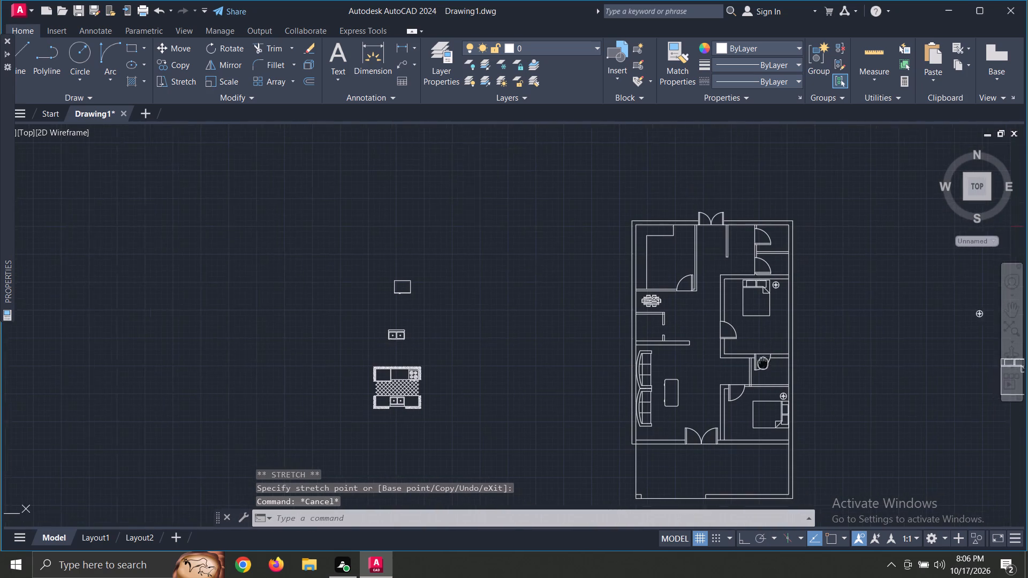
middle_drag(758, 366, 757, 368)
scroll(757, 368, up, 2)
click(424, 367)
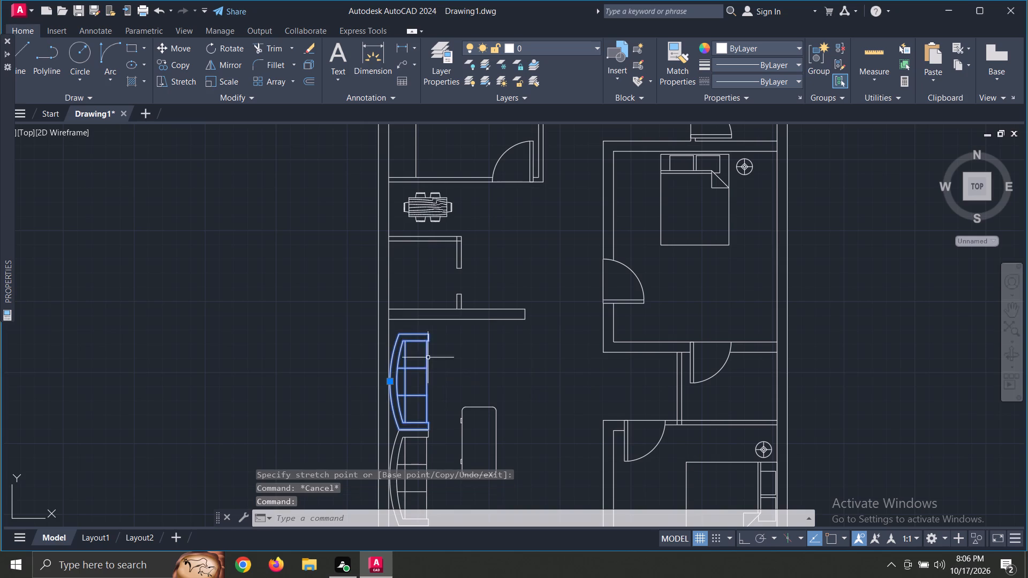
click(225, 82)
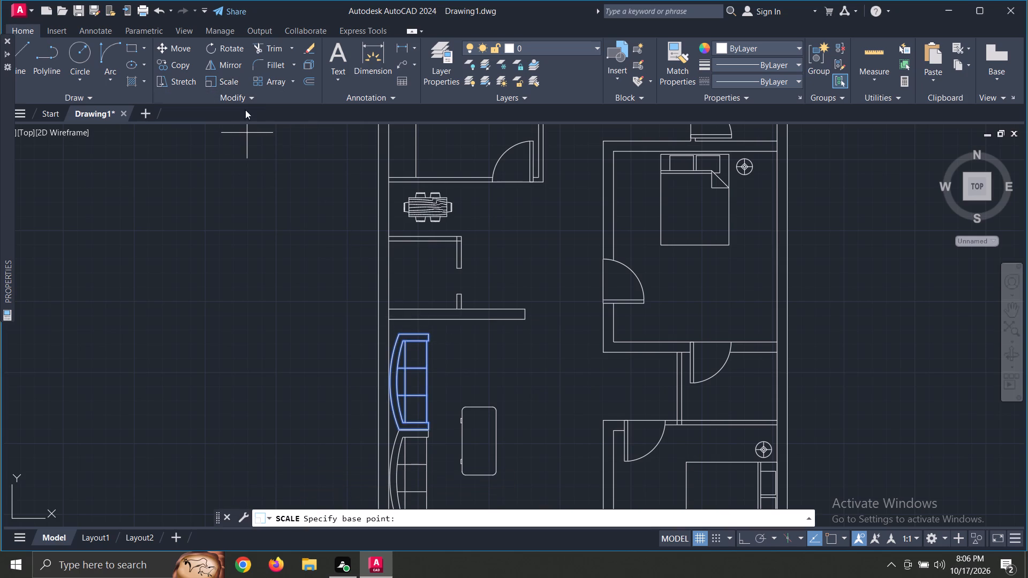
click(428, 340)
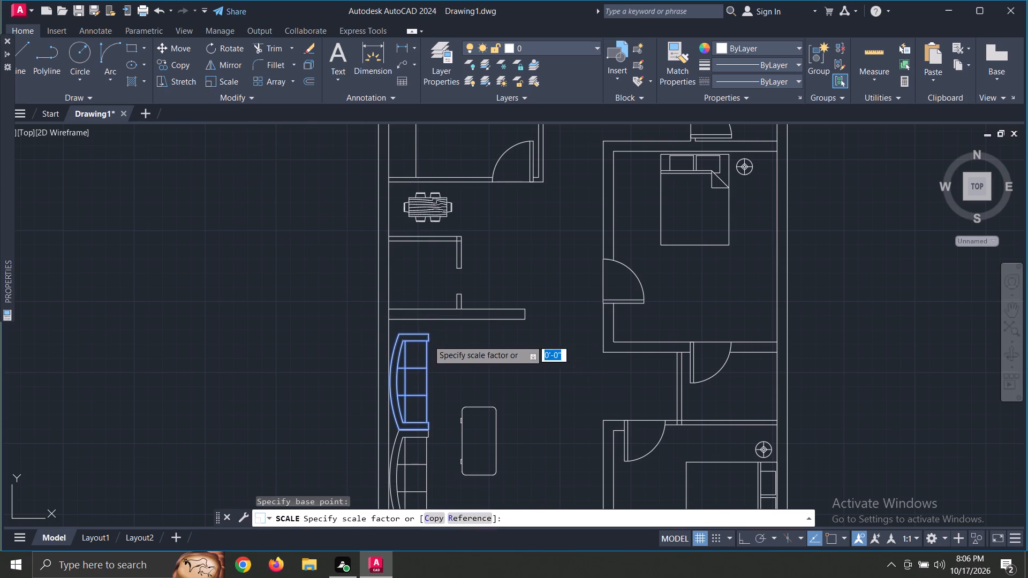
click(448, 362)
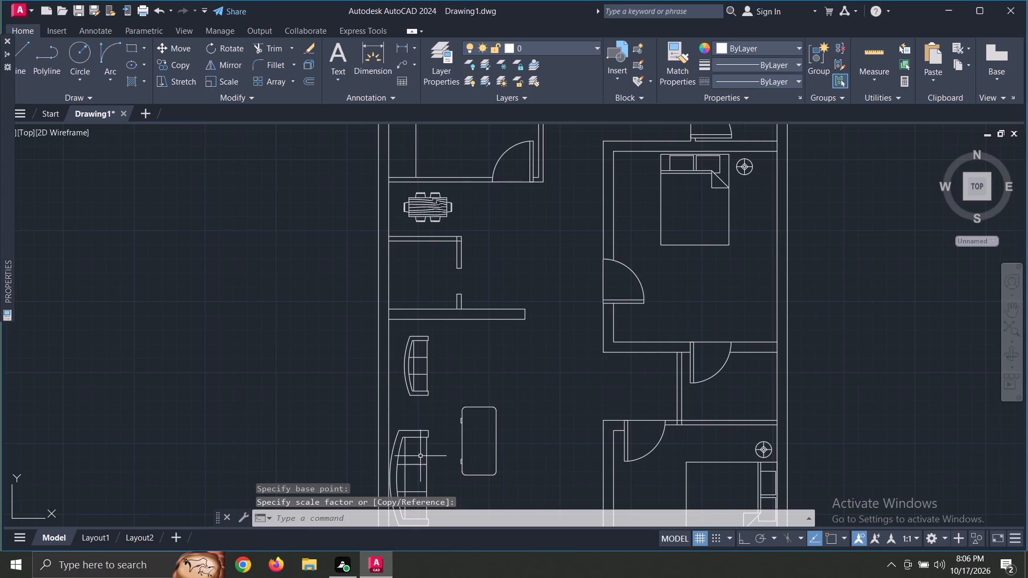
Replace the full-size south sofa with a copy of the scaled-down sofa, placed about 4'-8" south of the original.
click(427, 444)
key(Delete)
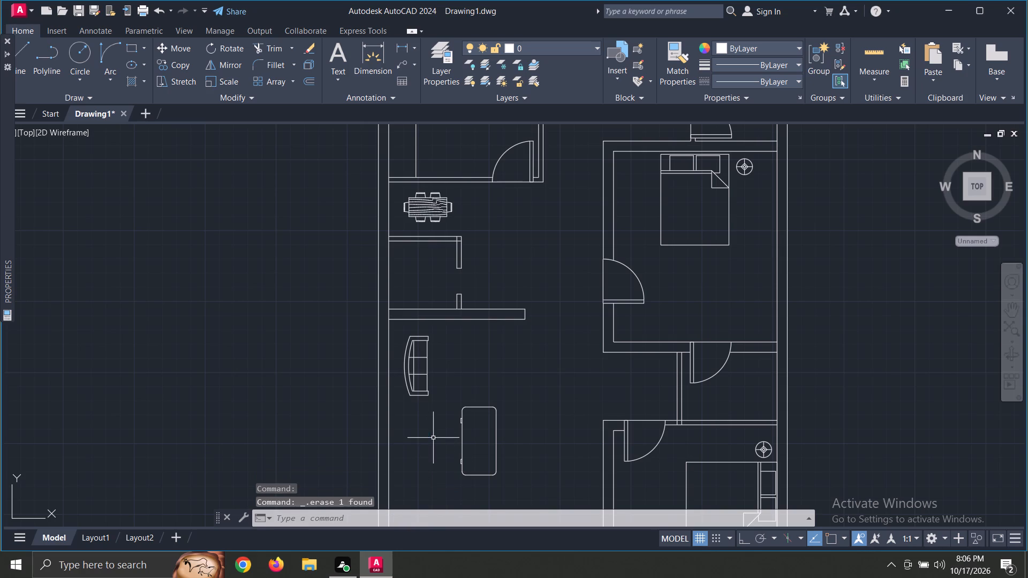
click(427, 382)
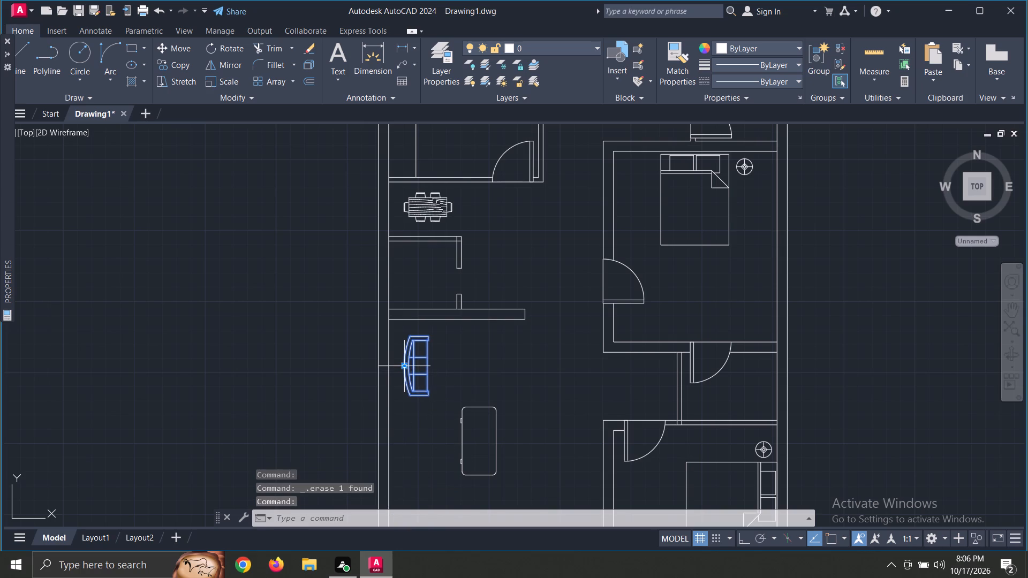
click(169, 69)
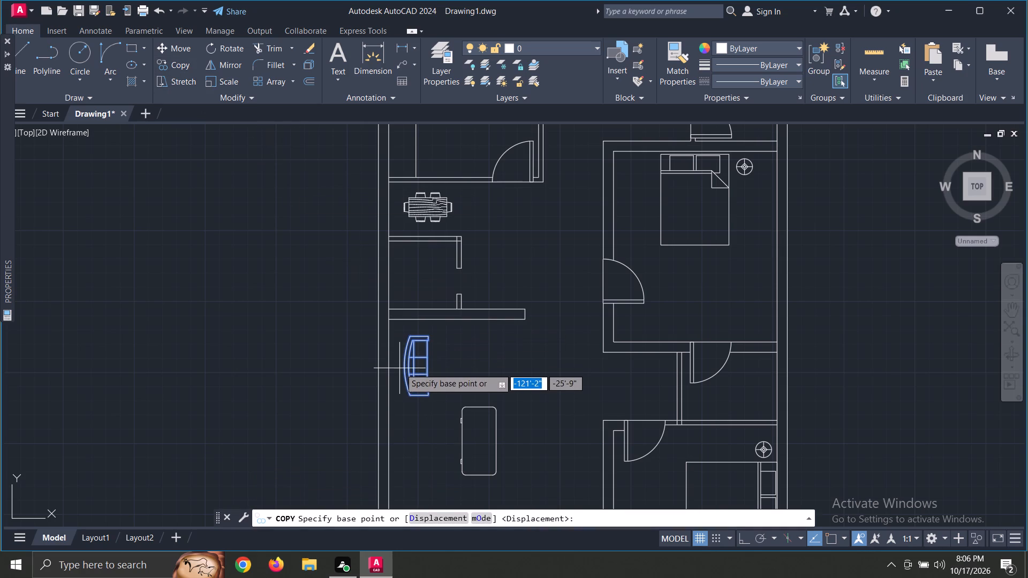
click(404, 368)
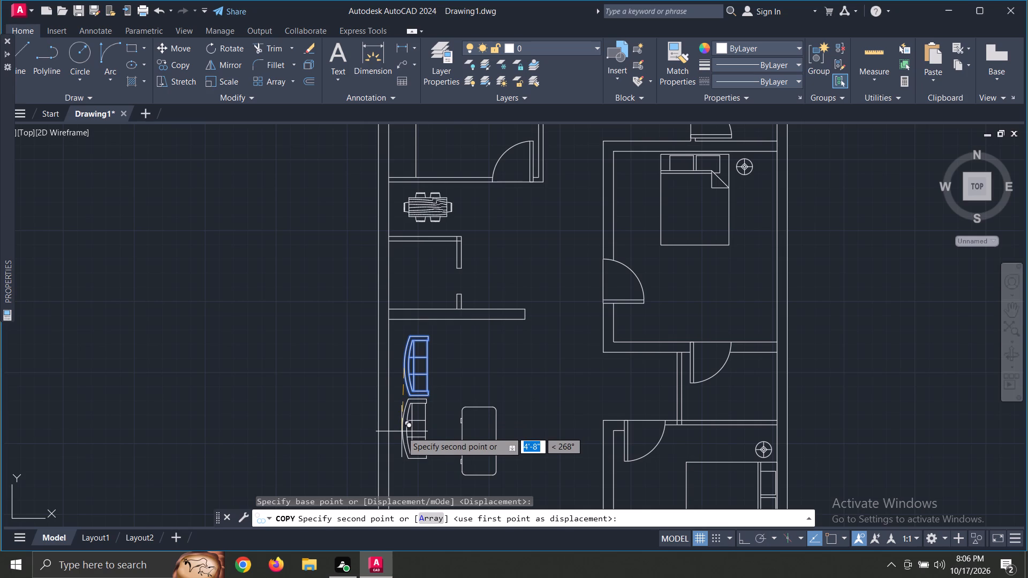
click(403, 432)
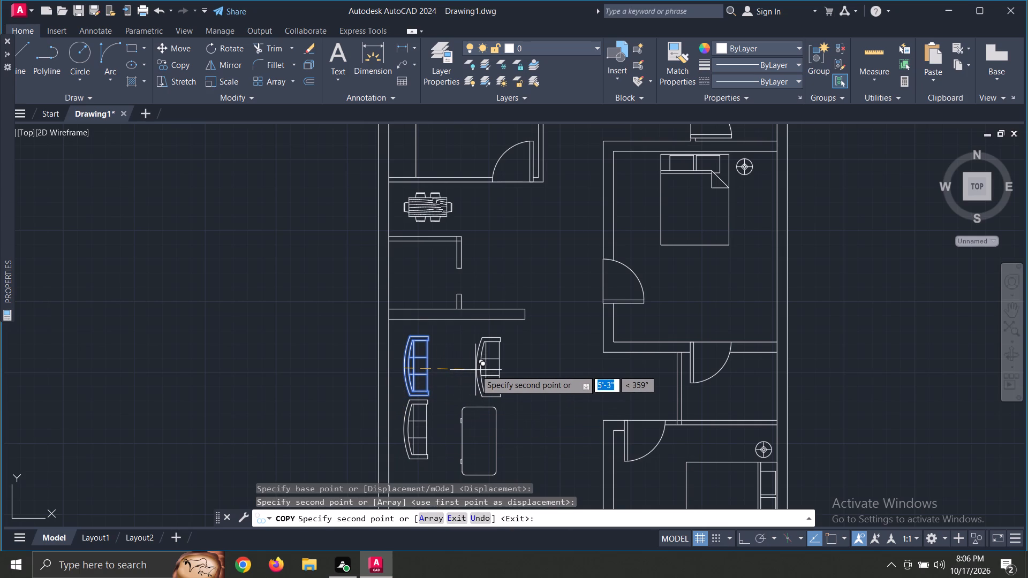
key(Escape)
Move the north sofa west until its curved back sits close to the living room's west wall.
click(410, 363)
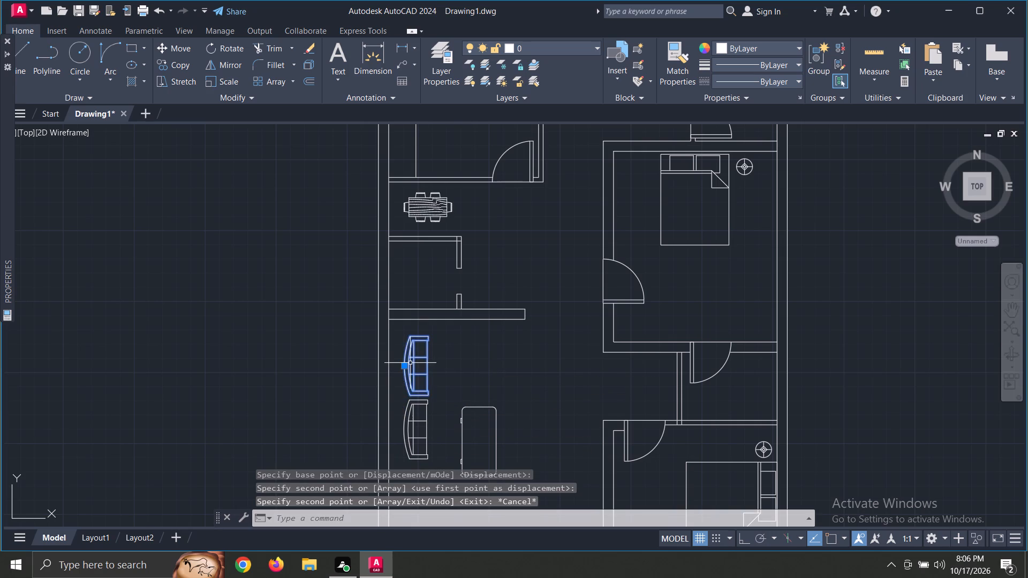
scroll(411, 363, up, 2)
click(389, 375)
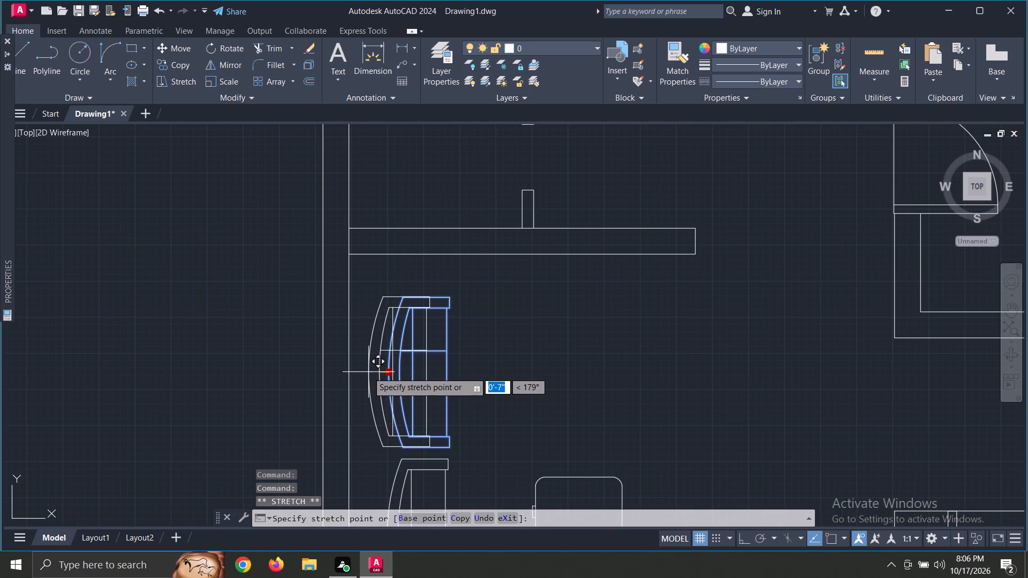
click(358, 370)
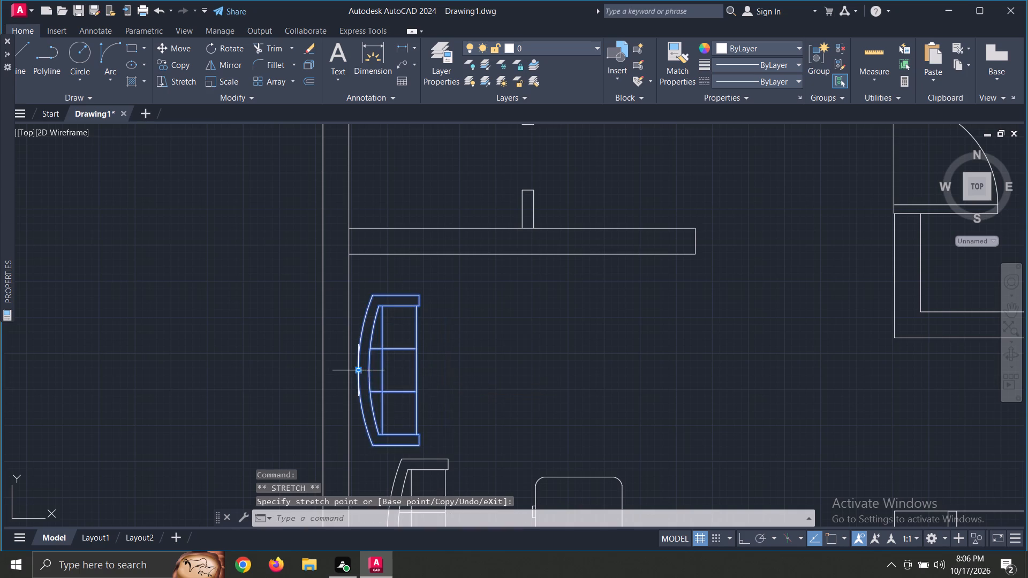
Move the south sofa west, close to the west wall and in line with the north sofa.
scroll(402, 383, down, 1)
middle_drag(430, 405, 394, 227)
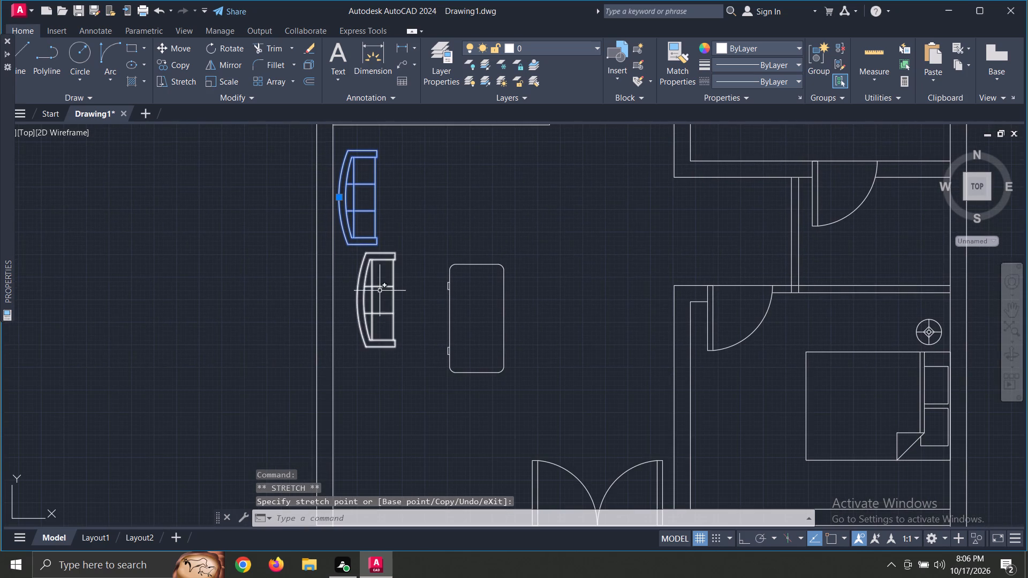
click(379, 302)
click(374, 298)
click(373, 299)
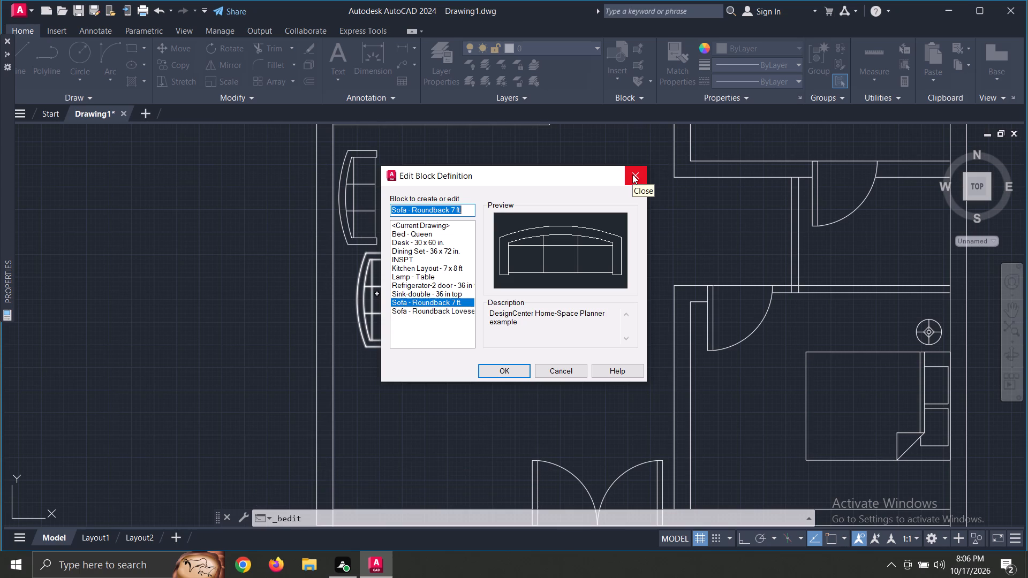
click(632, 174)
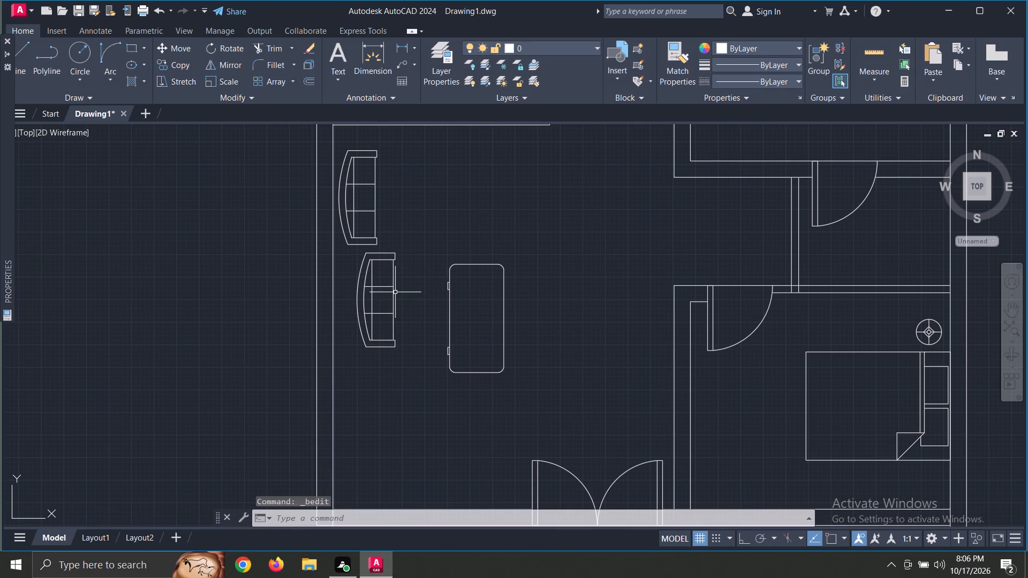
click(392, 292)
click(358, 299)
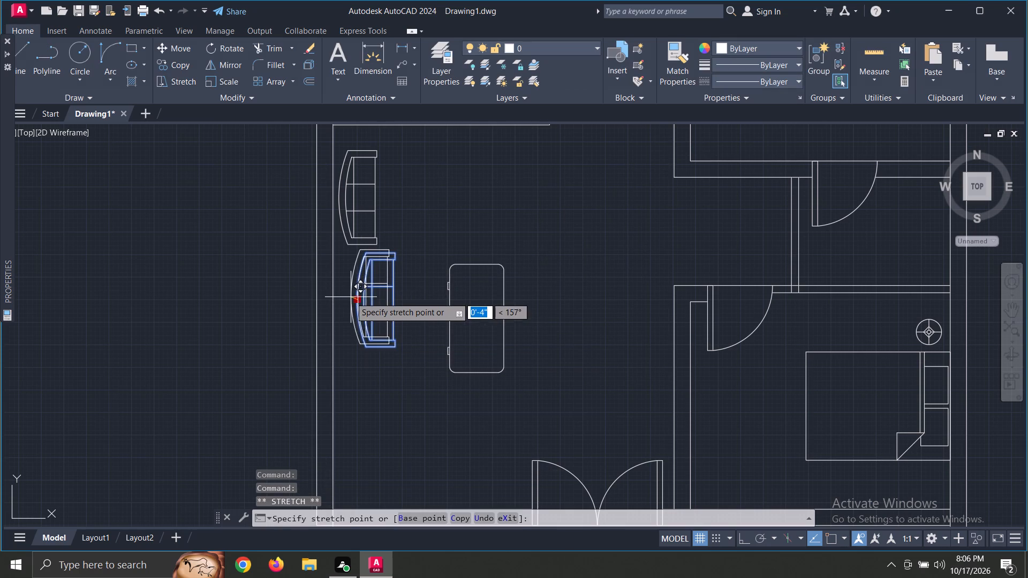
click(338, 297)
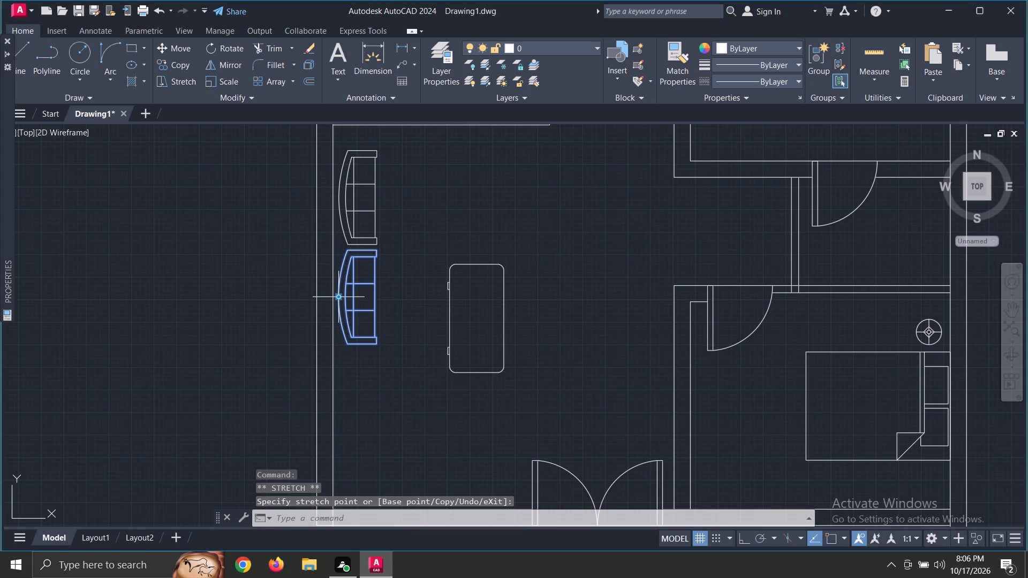
Move the living room table northwest so it stands just east of the two sofas.
click(450, 302)
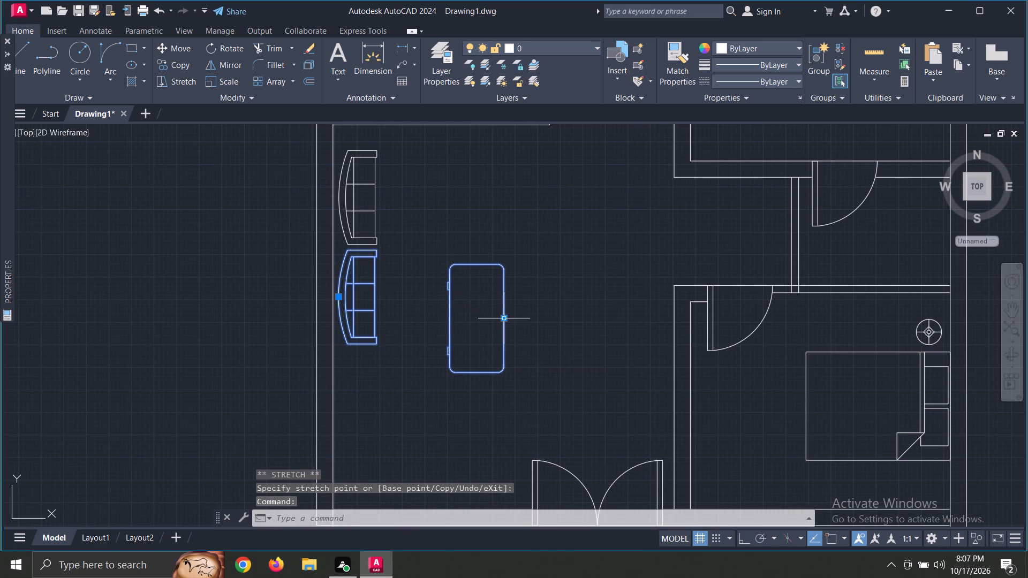
click(501, 317)
click(454, 270)
key(Escape)
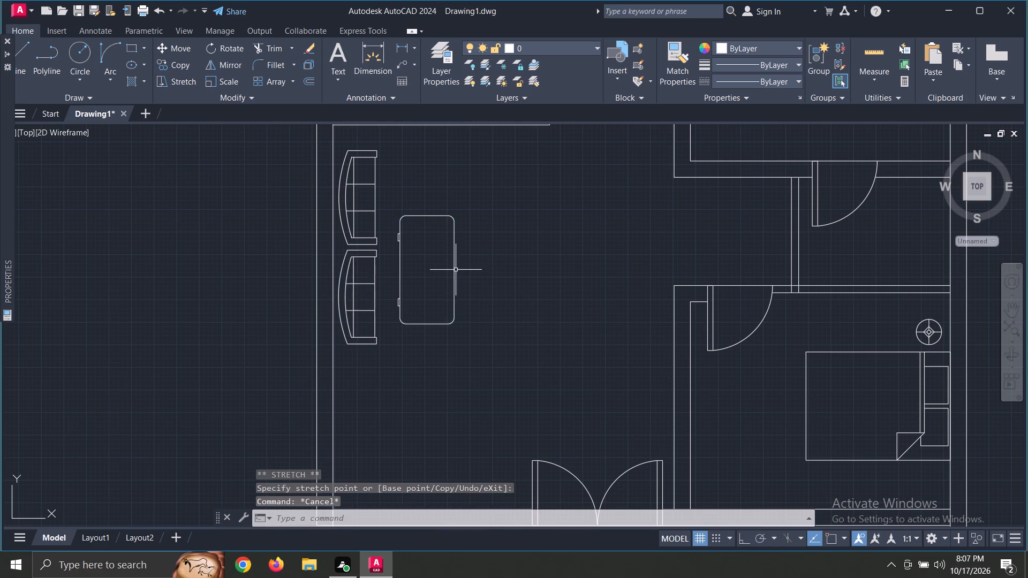
Scale the living room table down to about half its size from a point on its south edge.
click(454, 270)
click(232, 81)
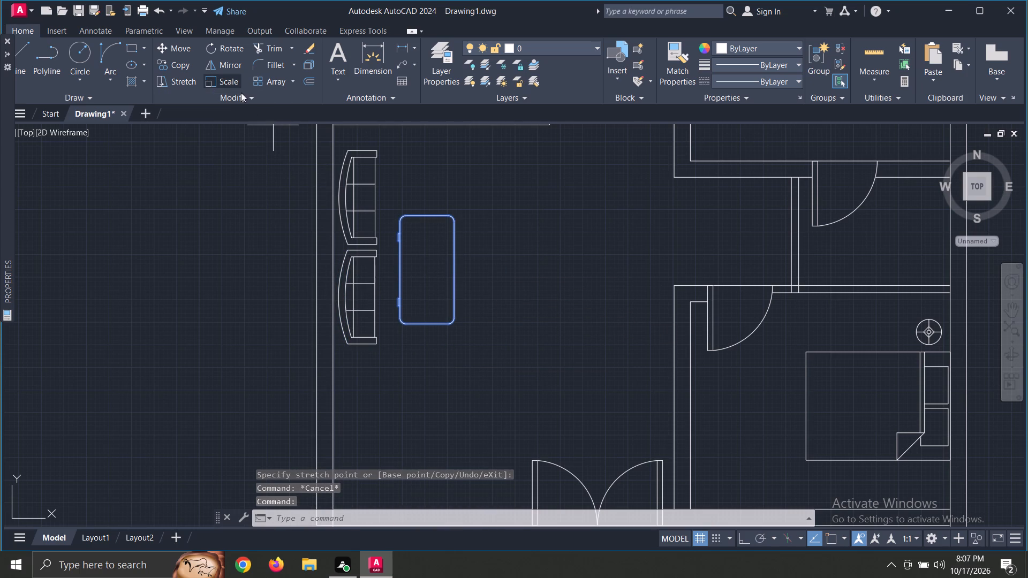
click(439, 324)
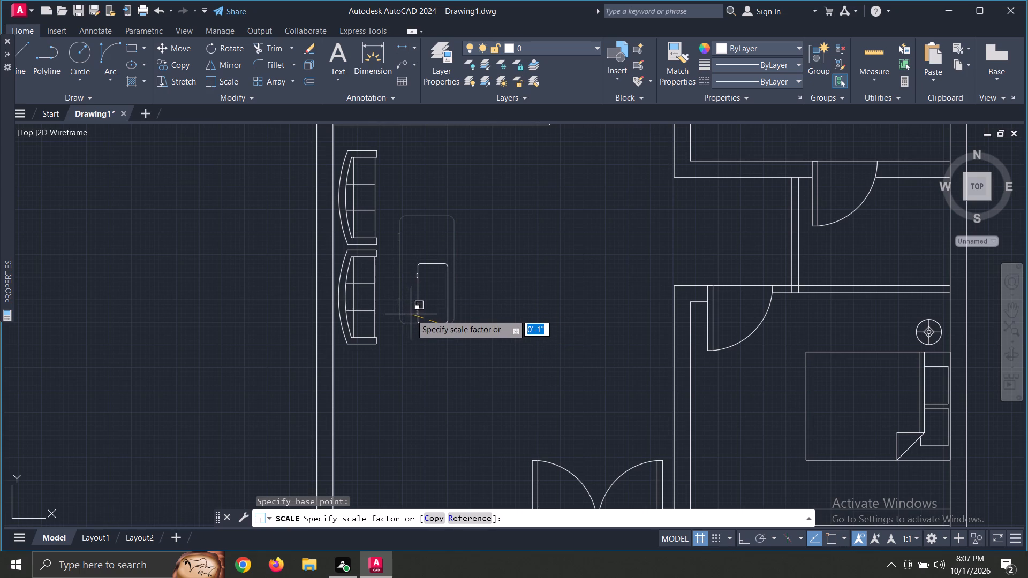
click(411, 319)
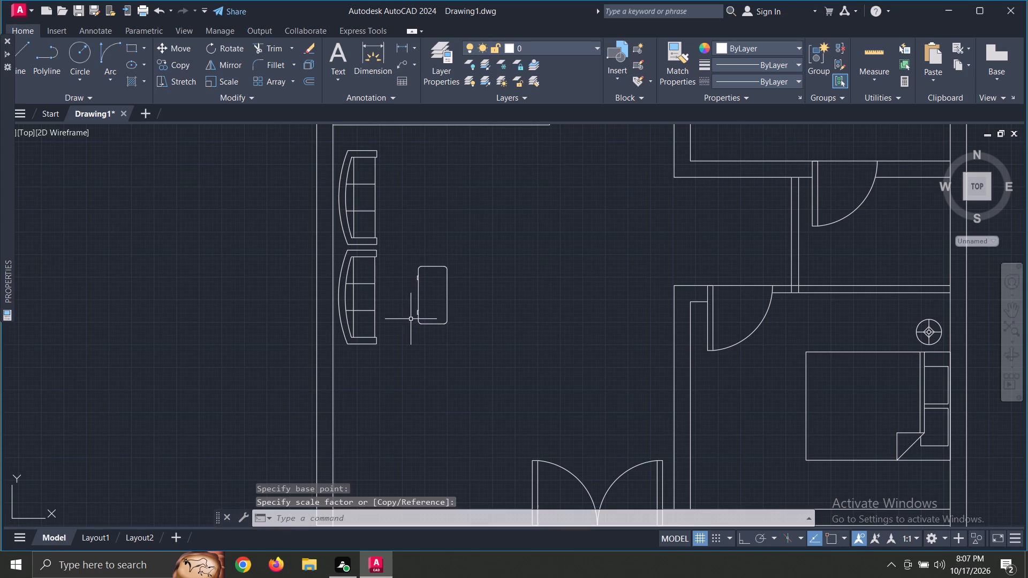
key(Escape)
Move the reduced table northwest, centring it in front of the gap between the two sofas.
click(448, 302)
click(449, 296)
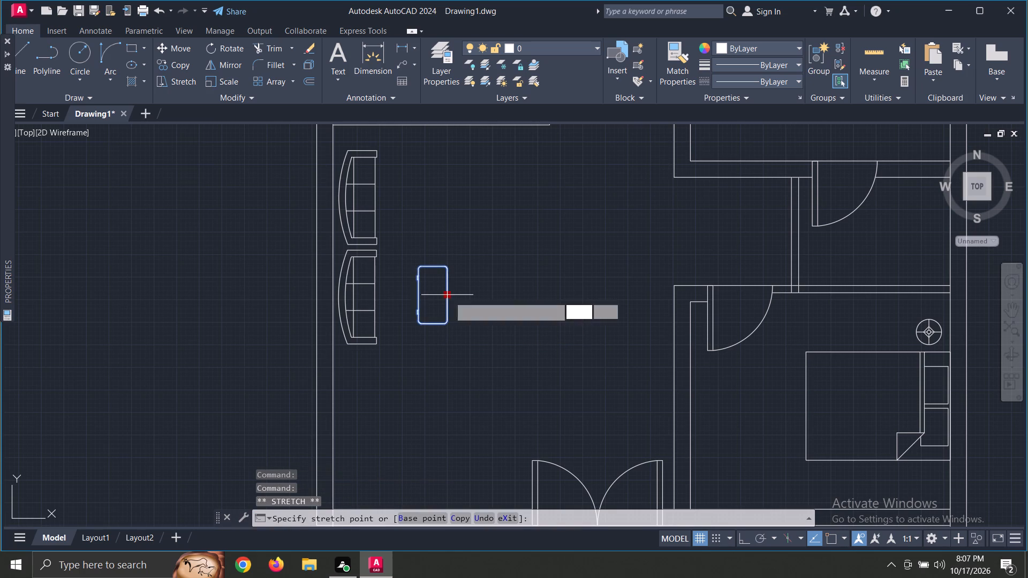
click(428, 252)
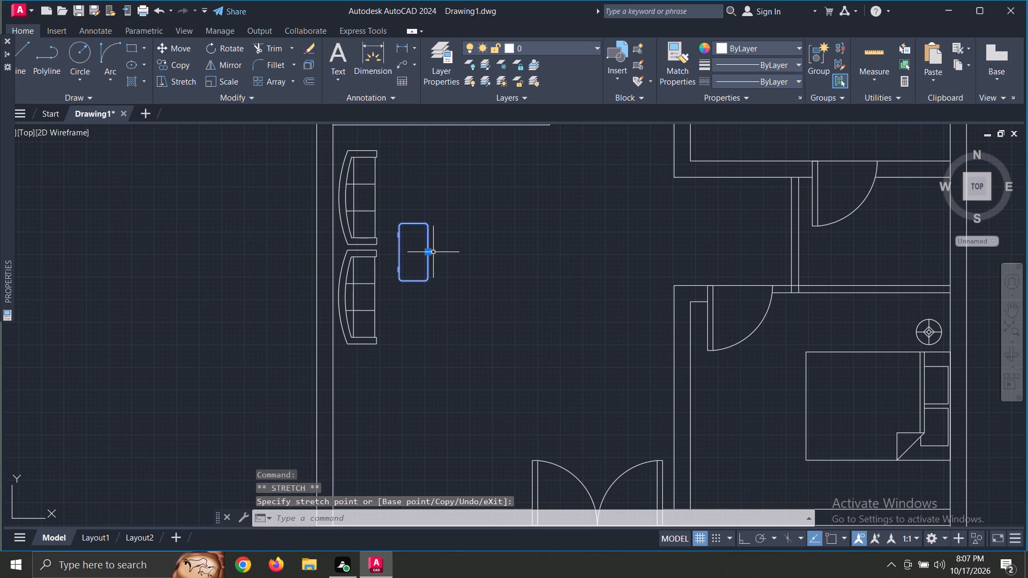
key(Escape)
Examine the furnished floor plan and the spare refrigerator, sink and kitchen layout blocks to its west.
scroll(549, 270, down, 4)
middle_drag(662, 315, 581, 320)
scroll(572, 256, up, 2)
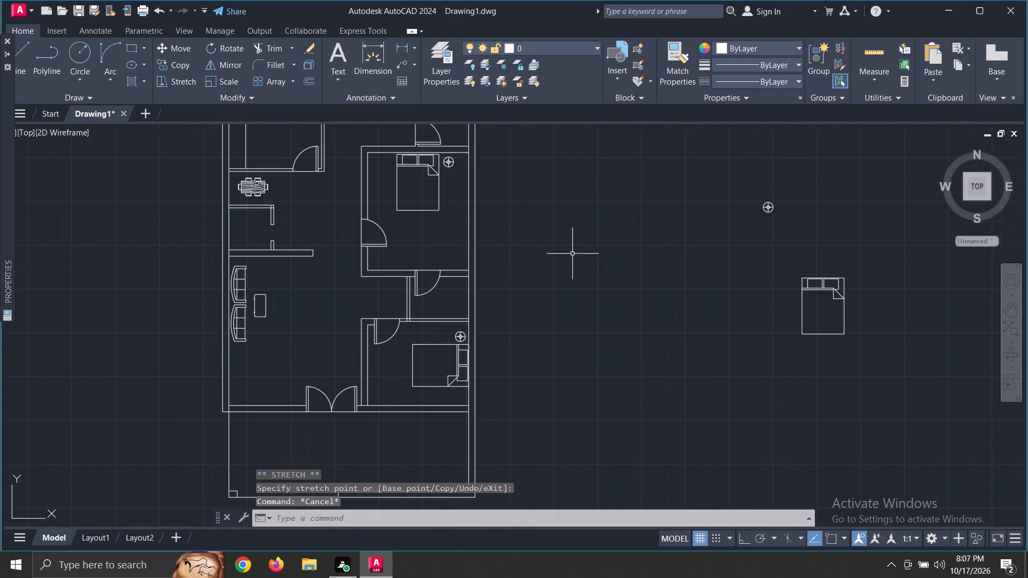
middle_drag(599, 315, 688, 390)
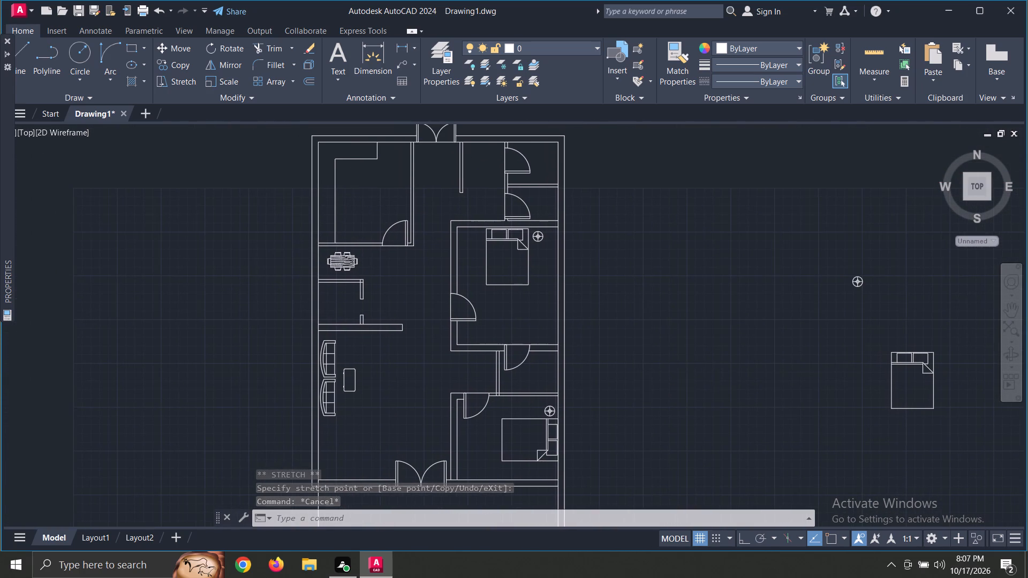
middle_drag(651, 308, 673, 323)
middle_click(674, 323)
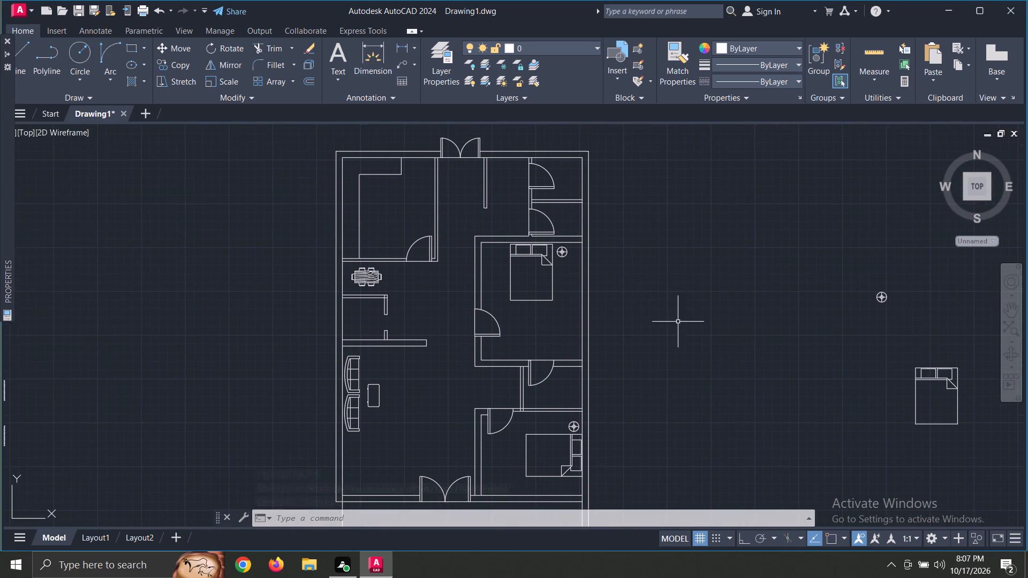
scroll(700, 341, down, 2)
scroll(427, 351, up, 3)
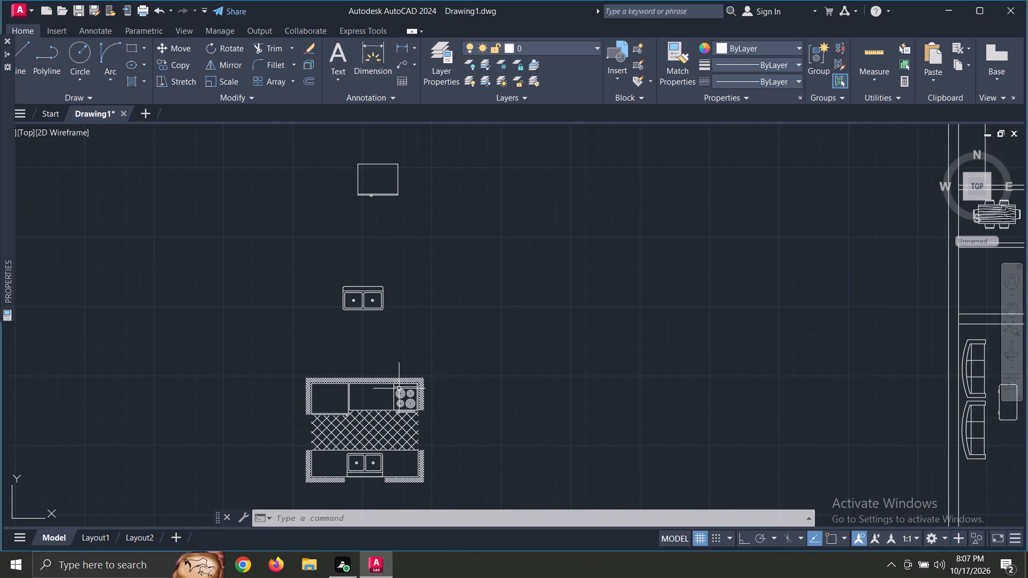
Explode the spare kitchen layout block west of the floor plan into separate objects.
scroll(399, 394, up, 7)
click(379, 388)
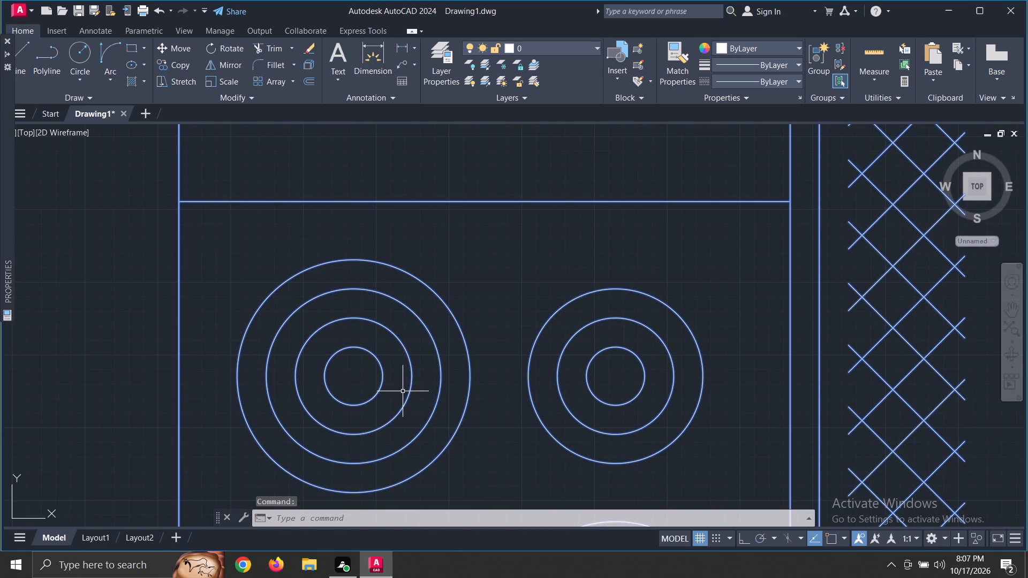
key(e)
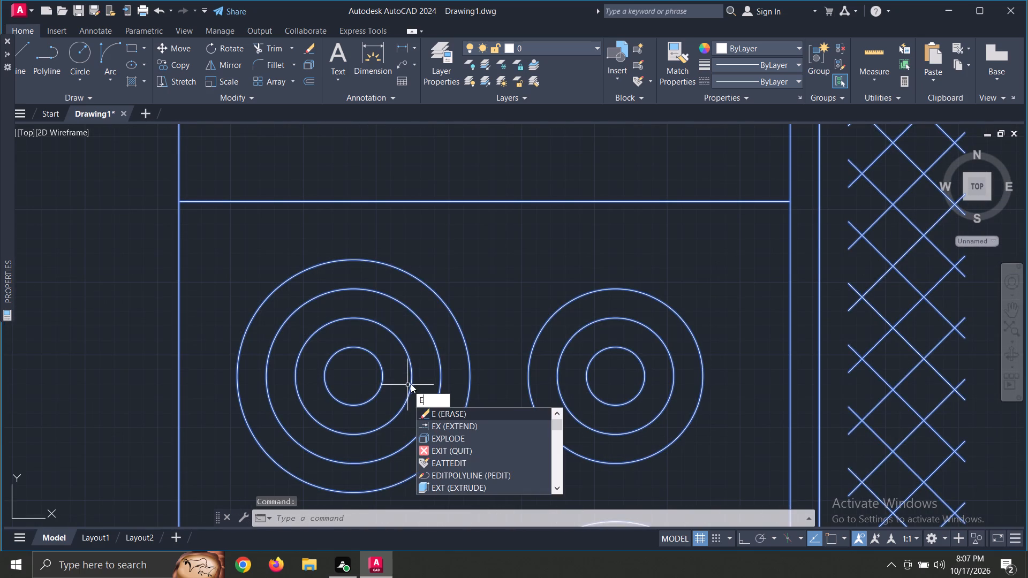
click(447, 440)
Group the stove's four sets of burner circles, its back-edge line and its rectangular outline into one object.
click(379, 380)
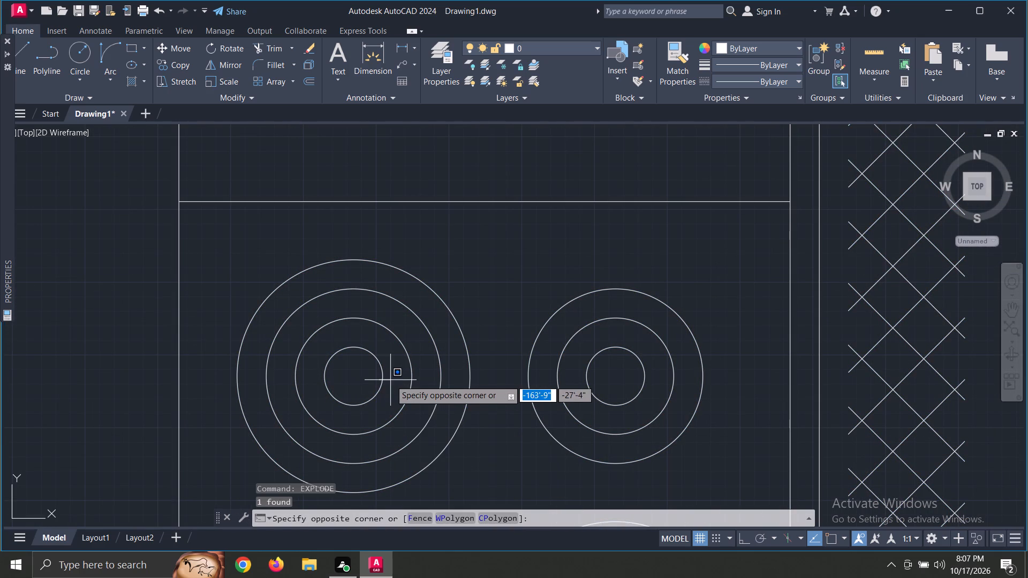
click(376, 377)
click(383, 376)
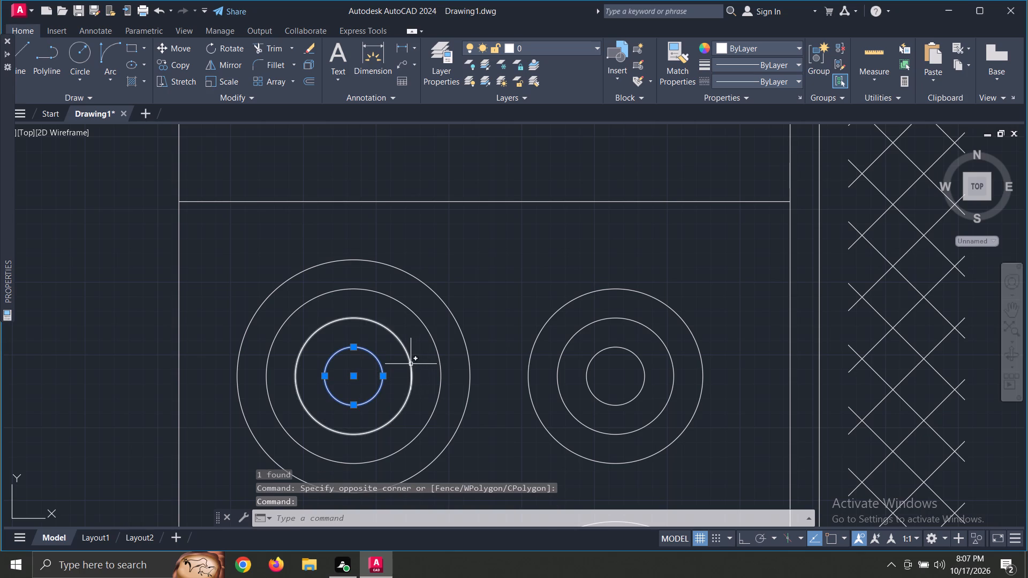
click(411, 364)
click(438, 360)
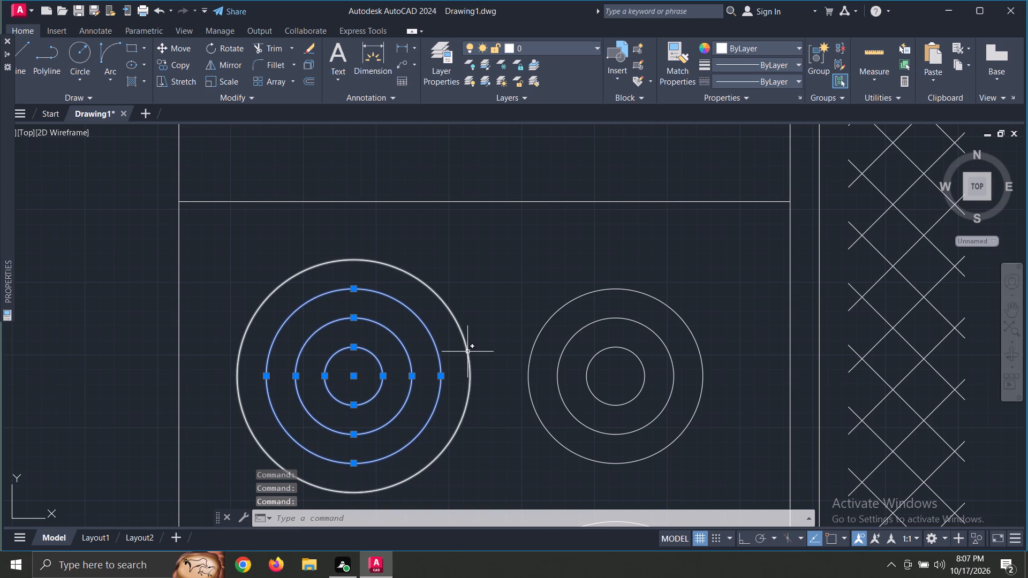
click(467, 352)
click(640, 371)
double_click(642, 369)
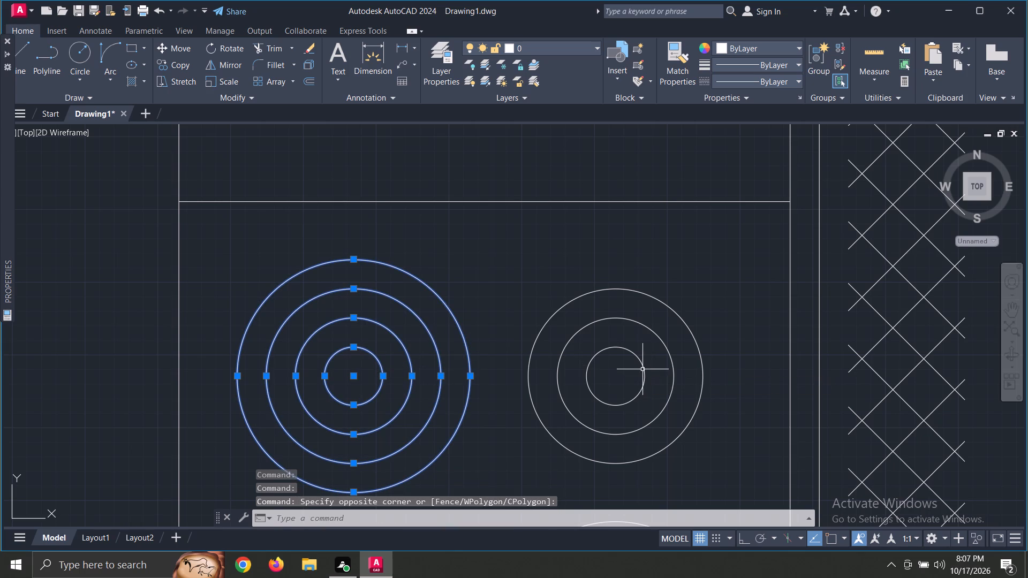
click(643, 367)
click(671, 362)
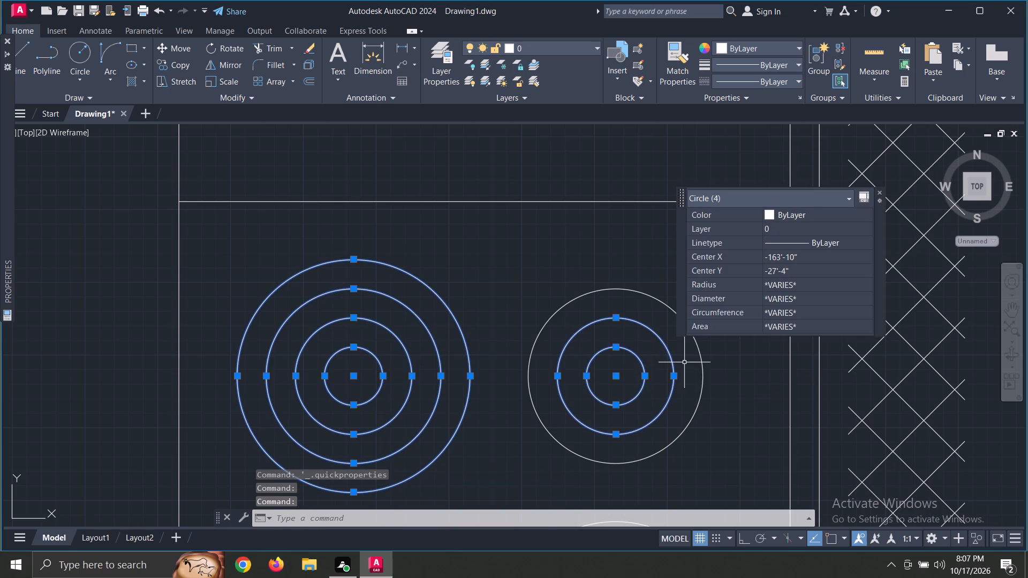
click(701, 363)
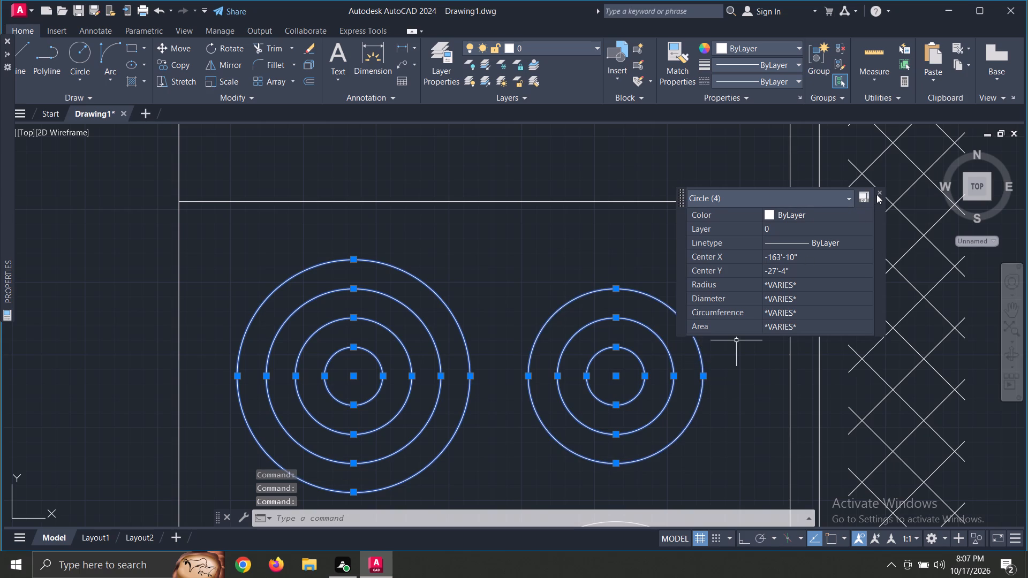
click(878, 193)
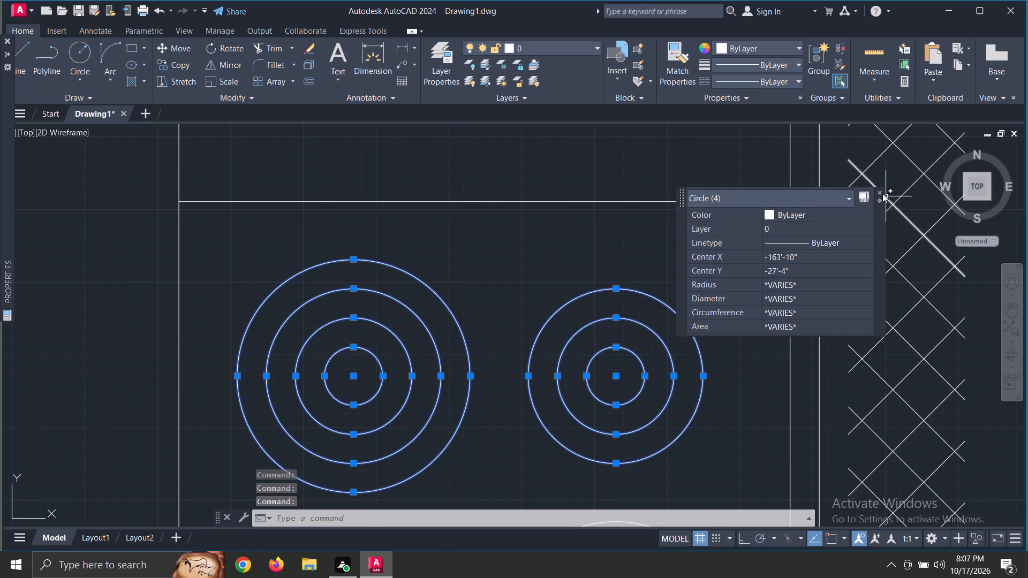
click(880, 192)
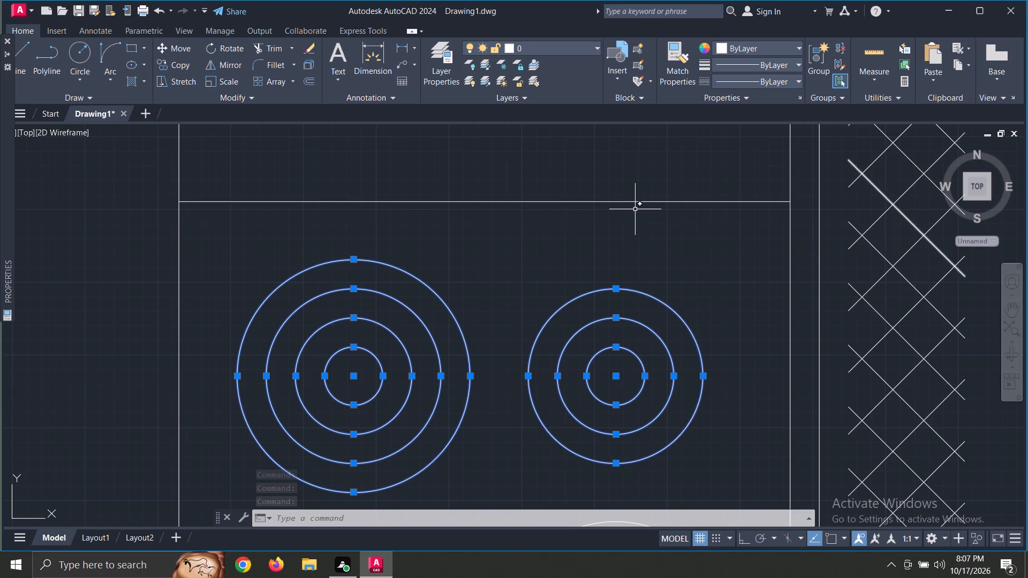
click(630, 200)
scroll(643, 225, down, 2)
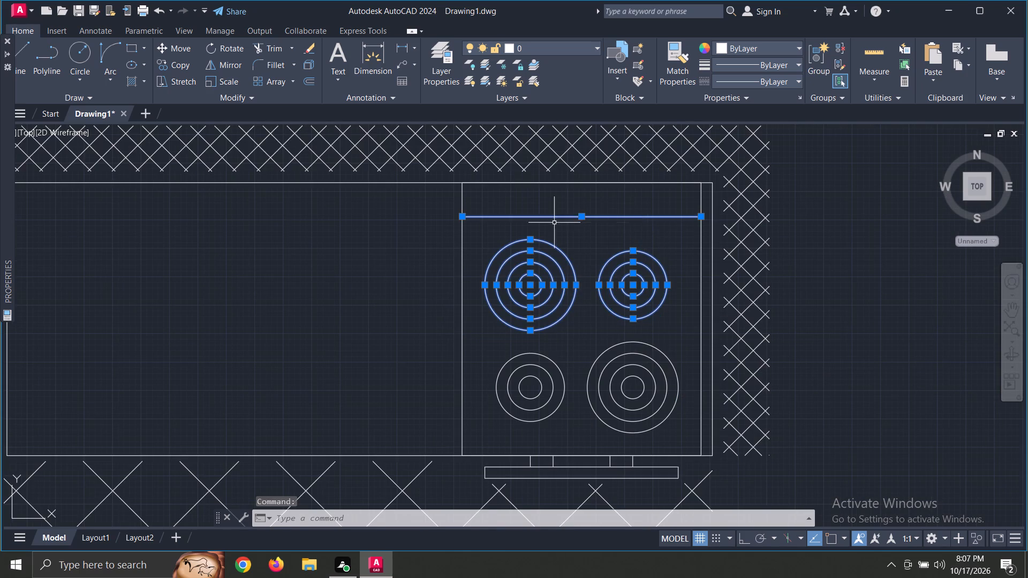
click(462, 249)
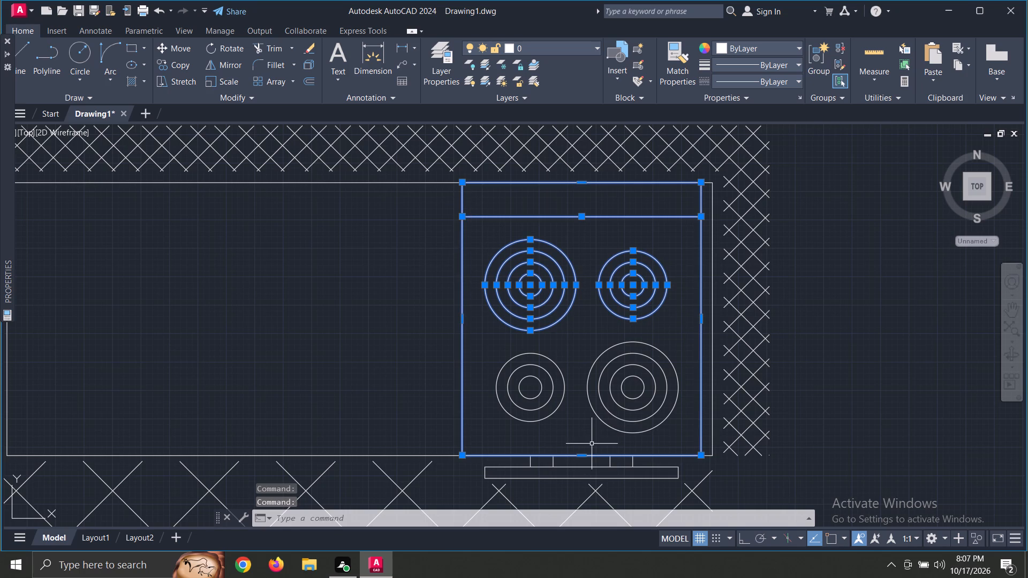
click(562, 398)
click(552, 391)
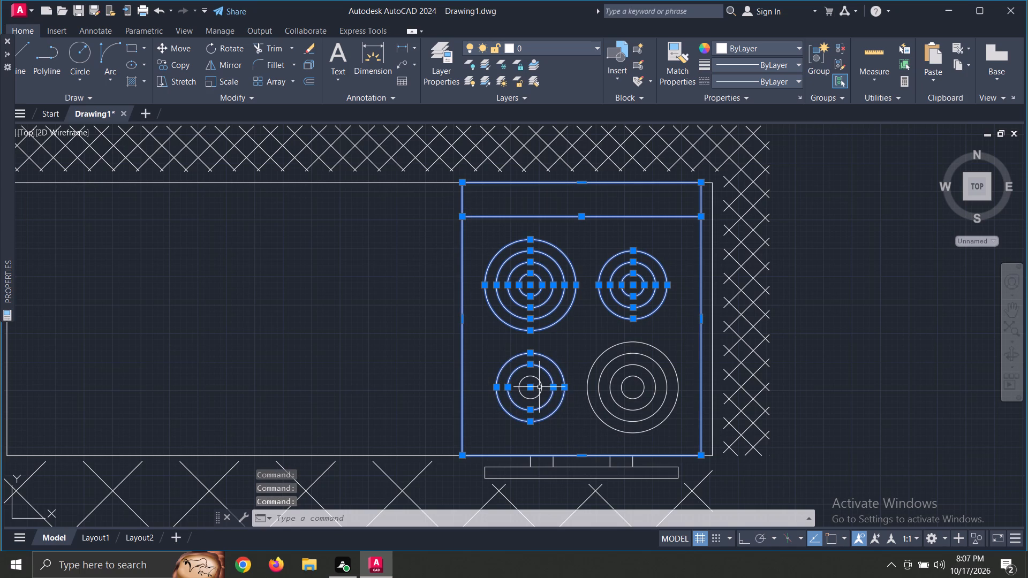
click(543, 387)
click(643, 384)
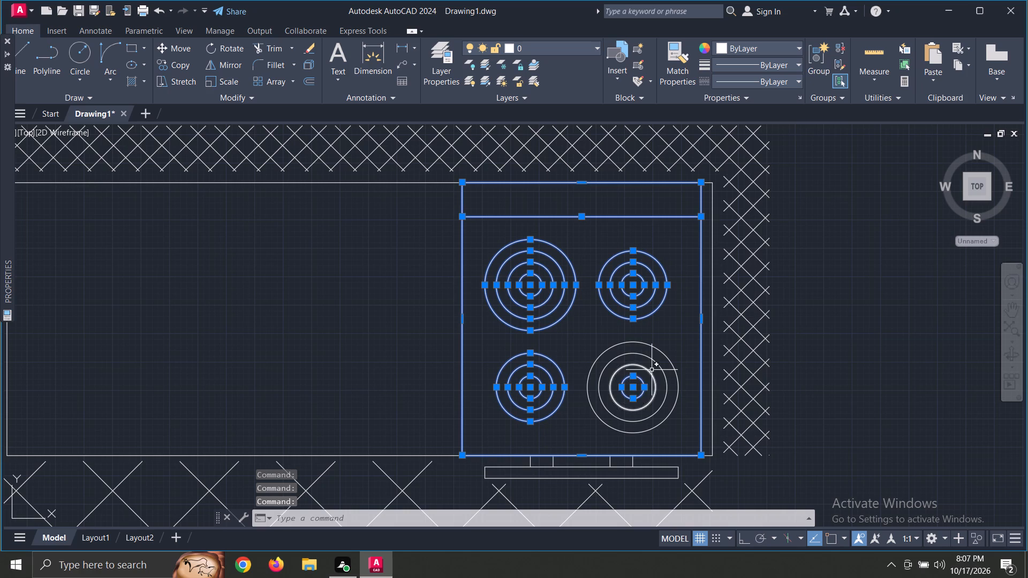
click(650, 371)
click(658, 365)
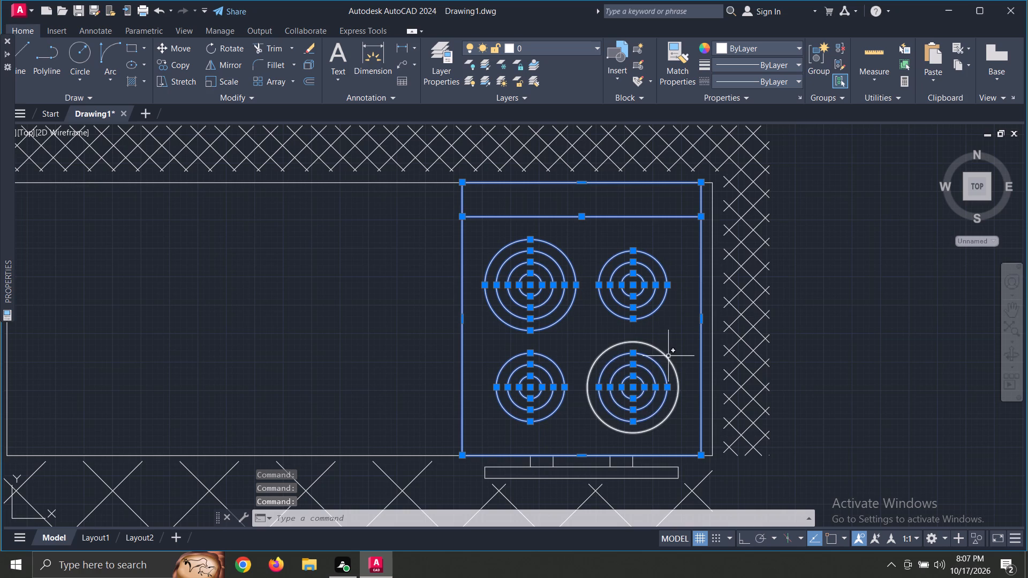
click(668, 356)
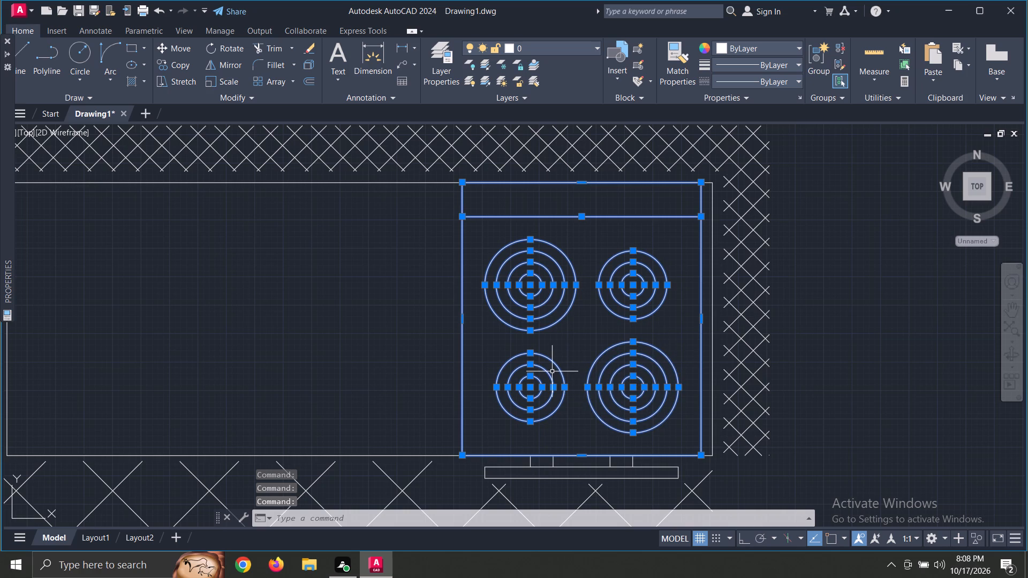
key(g)
key(space)
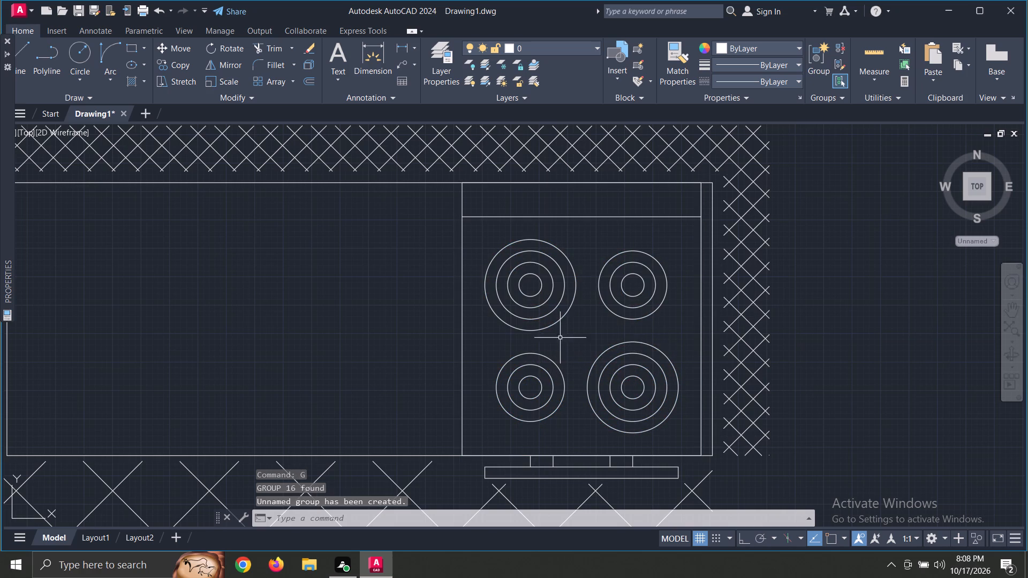
Move the stove group into the floor plan's kitchen, at the east end of the north counter against the wall.
click(558, 326)
click(555, 320)
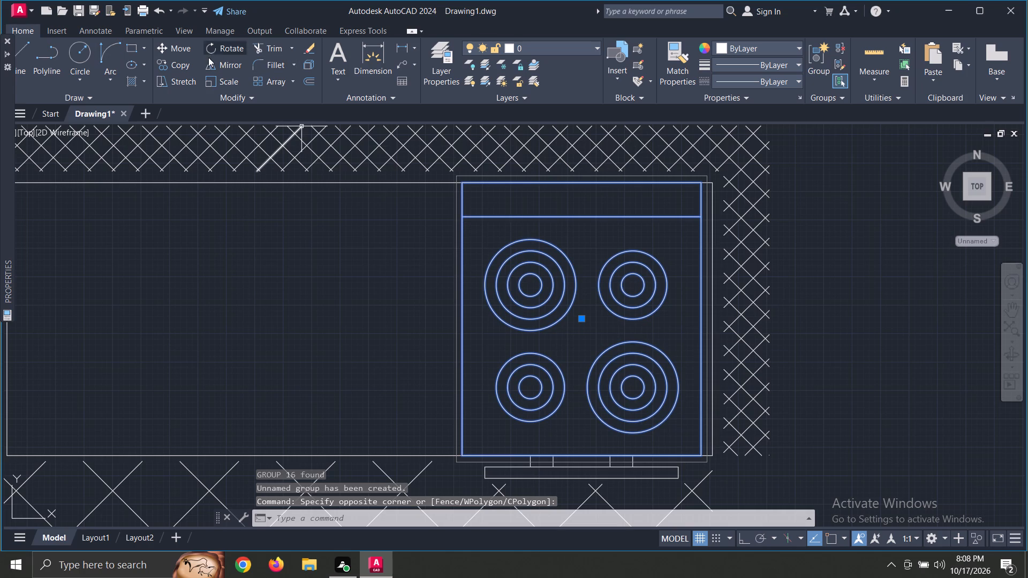
click(181, 47)
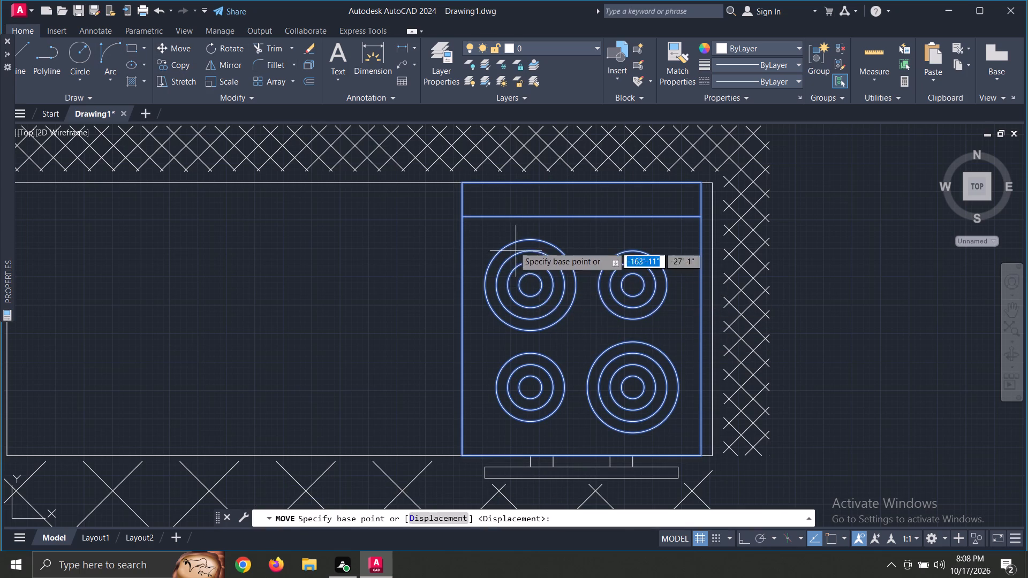
click(576, 217)
scroll(698, 239, down, 7)
middle_drag(847, 260, 676, 313)
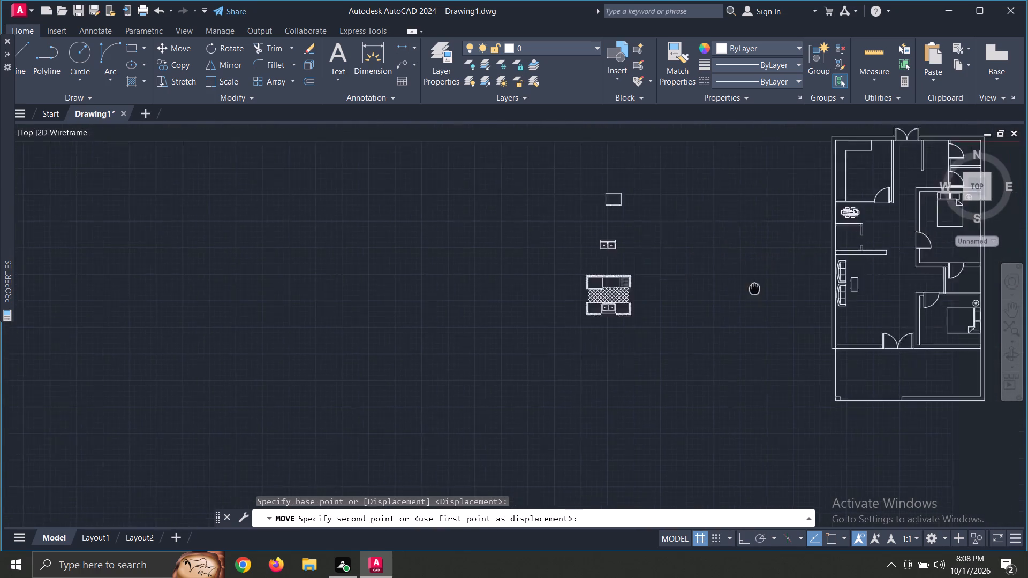
middle_drag(676, 313, 543, 394)
middle_click(543, 395)
scroll(687, 238, up, 3)
scroll(616, 268, up, 2)
scroll(574, 280, up, 2)
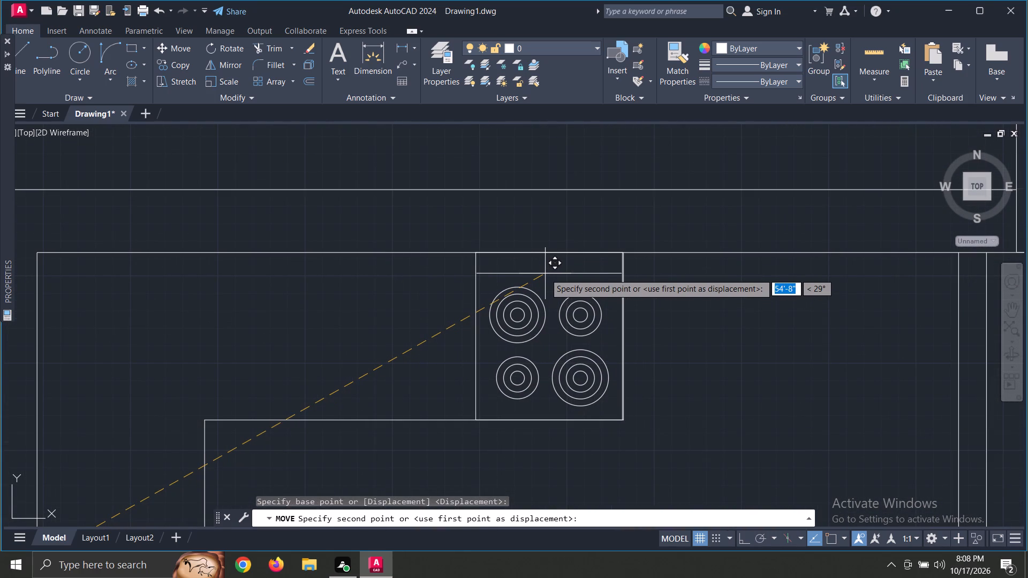
scroll(545, 273, up, 3)
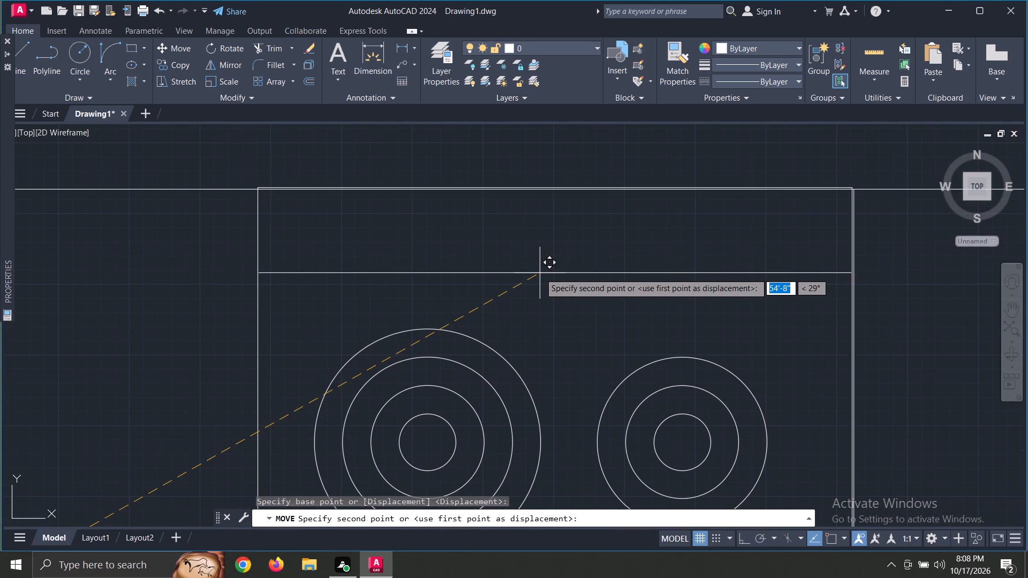
click(541, 275)
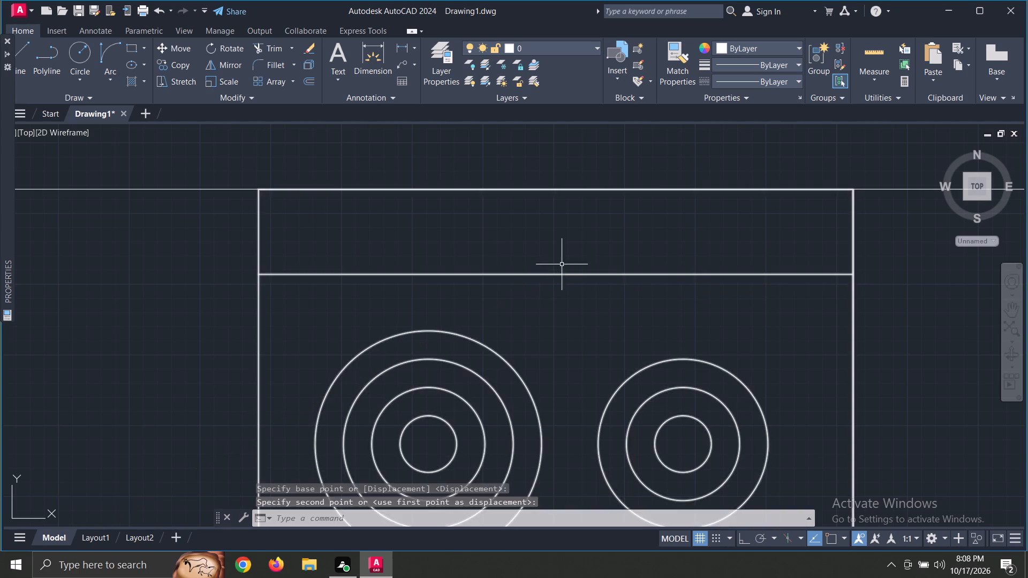
Rotate the spare double sink block 90° counterclockwise about its centre, with Ortho on.
scroll(575, 262, down, 3)
middle_drag(717, 355, 713, 290)
scroll(715, 290, down, 4)
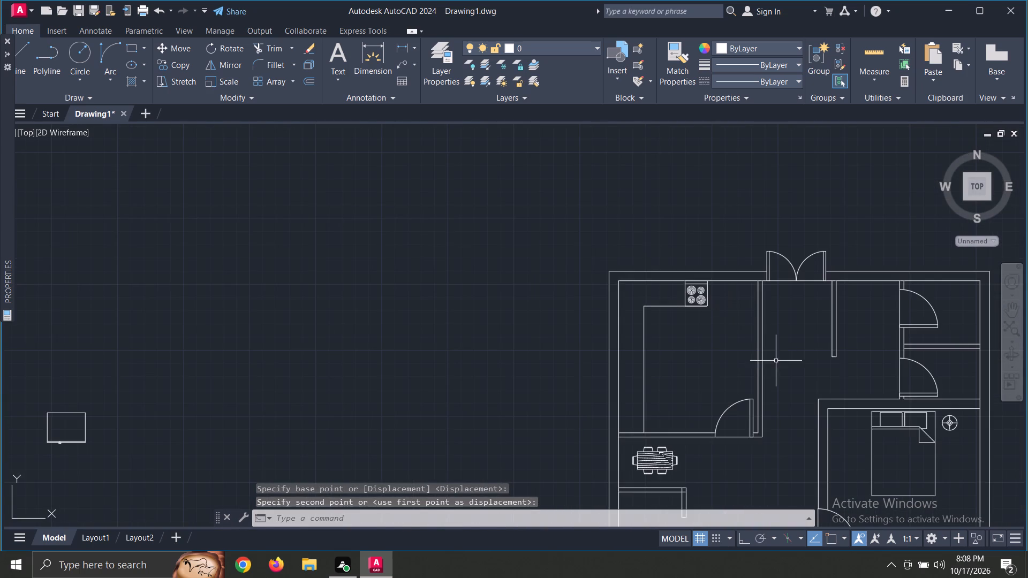
scroll(676, 355, up, 3)
scroll(663, 360, down, 2)
middle_drag(672, 378, 663, 359)
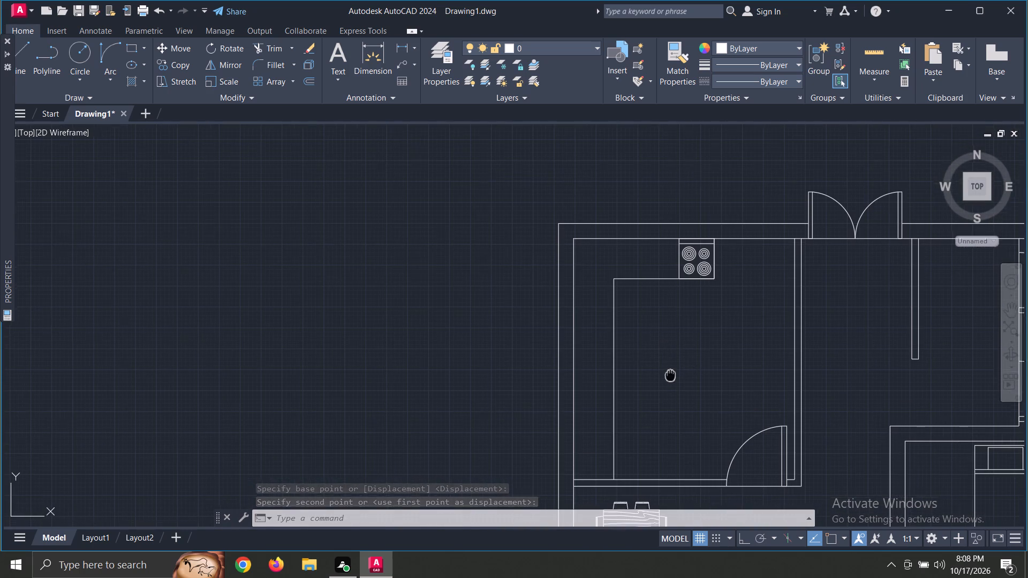
middle_drag(663, 359, 623, 262)
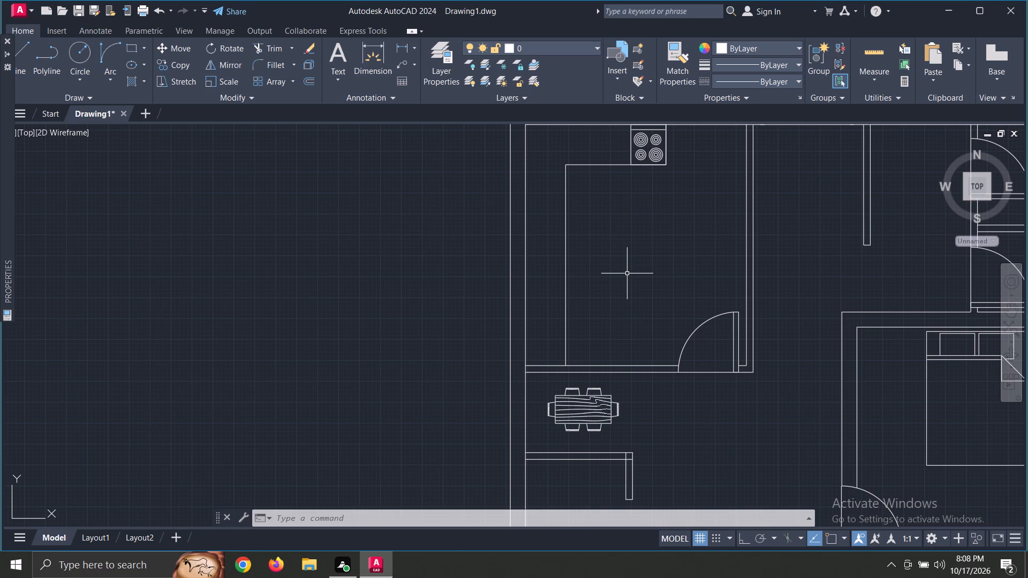
scroll(617, 290, down, 2)
scroll(247, 387, up, 1)
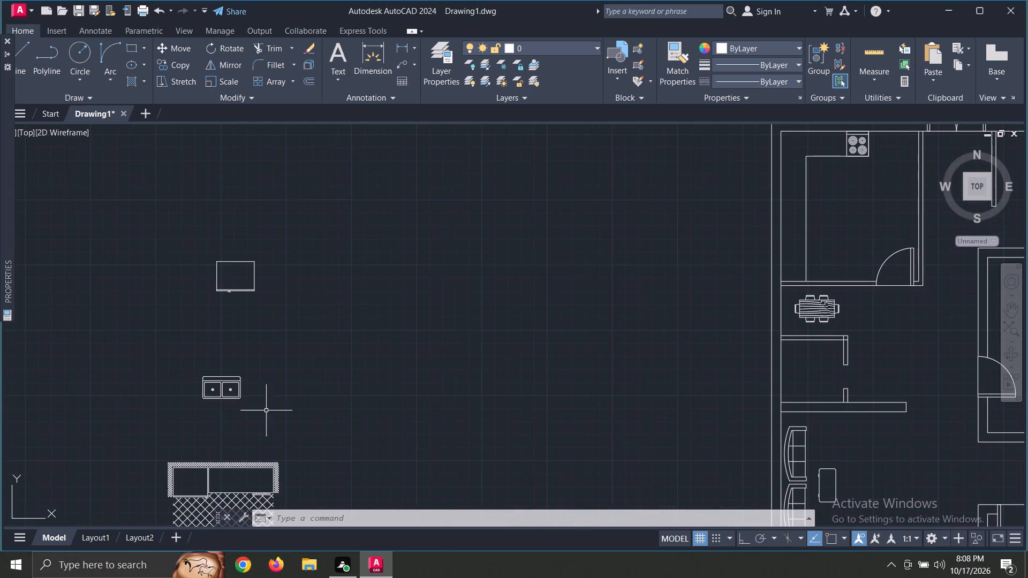
middle_drag(279, 417, 300, 225)
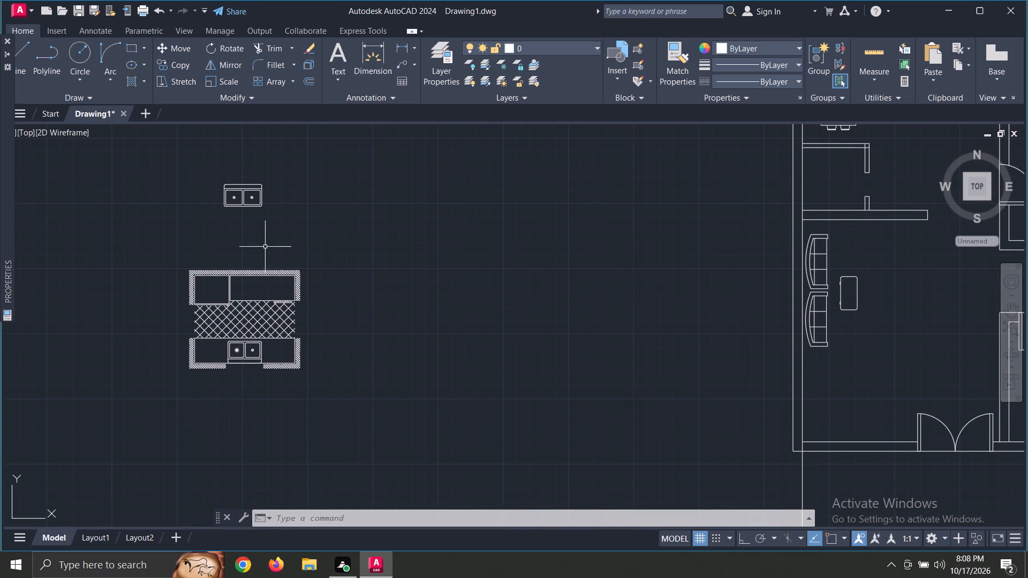
click(245, 195)
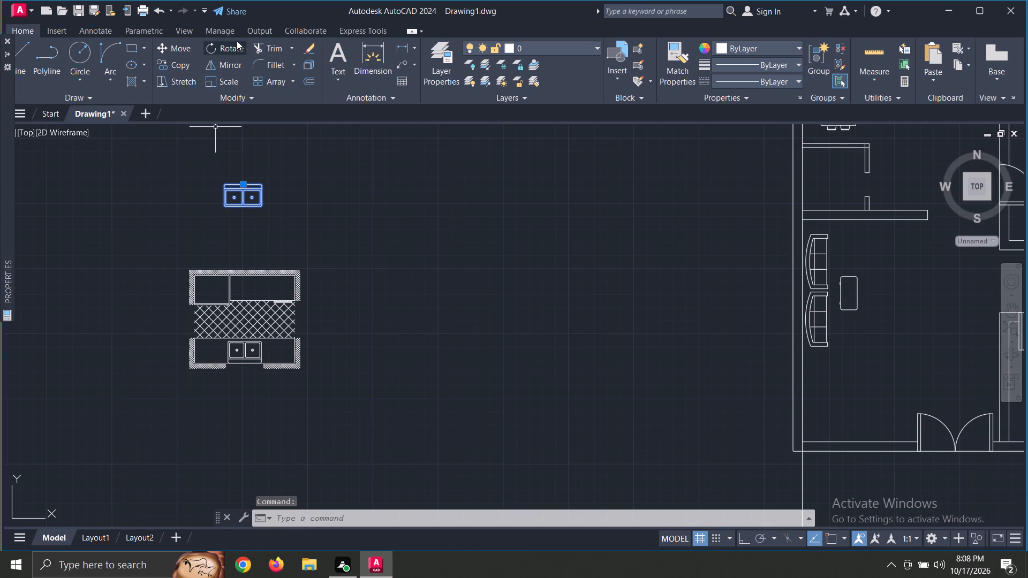
click(236, 41)
click(242, 198)
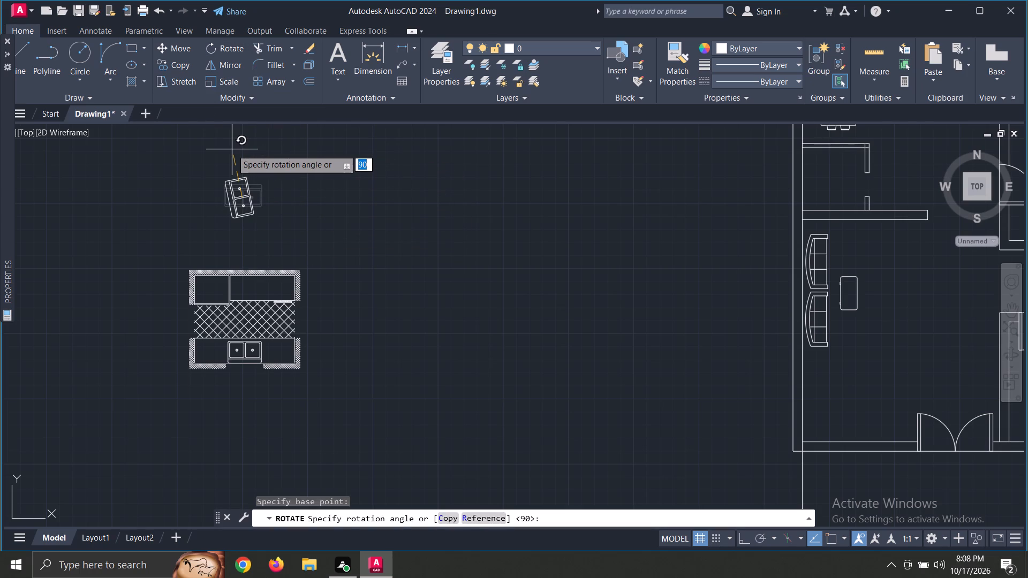
key(F8)
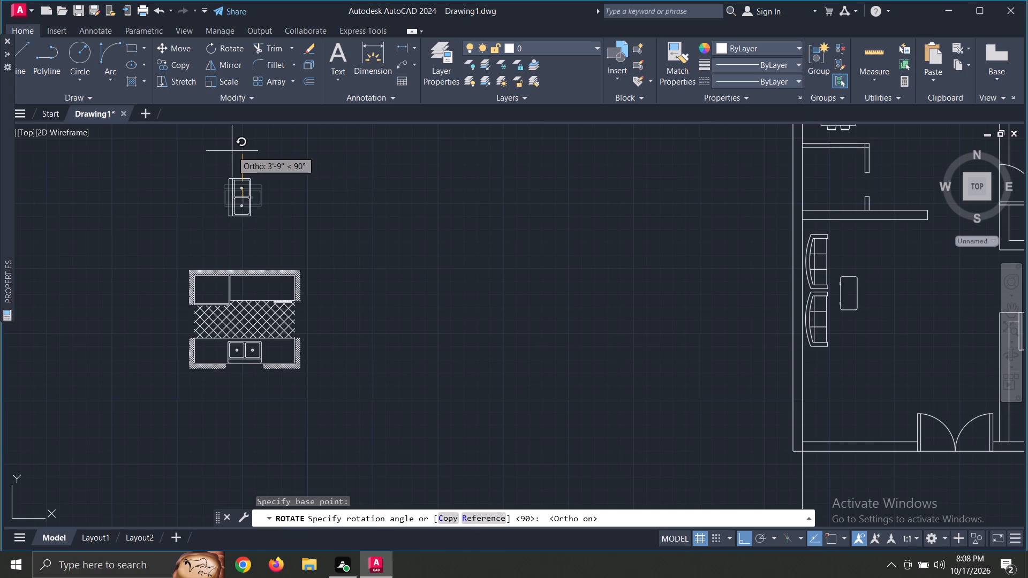
key(F8)
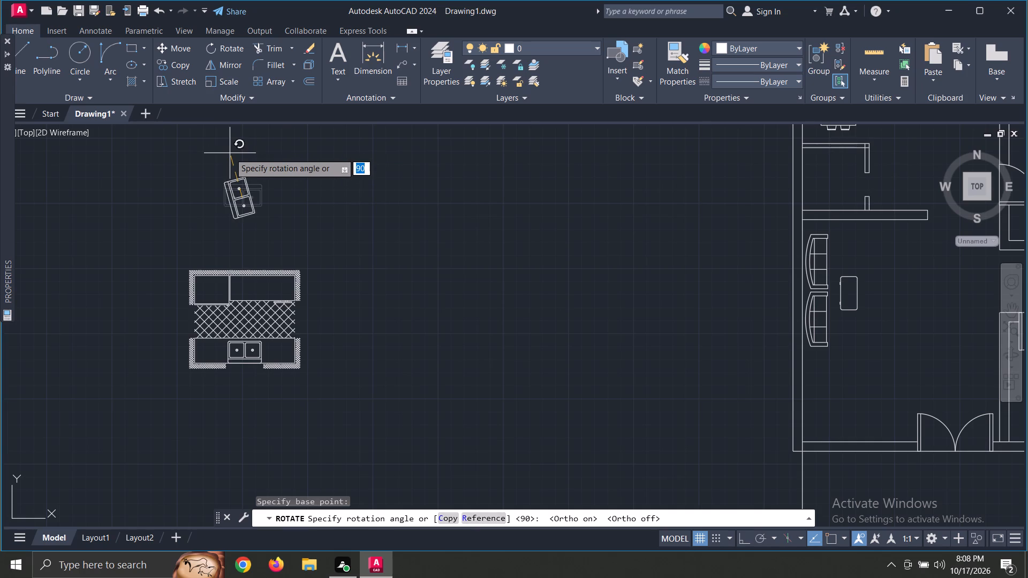
key(F8)
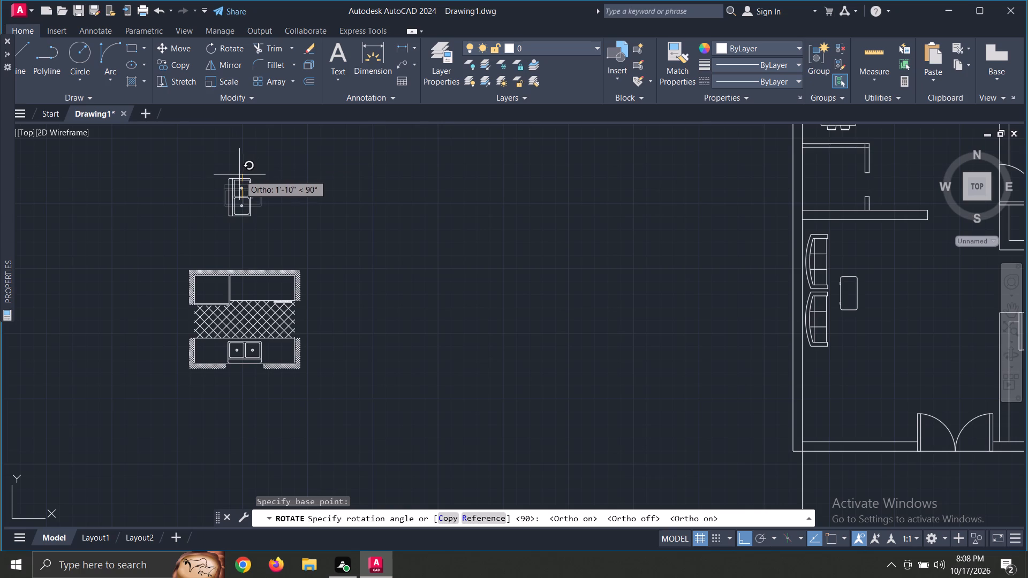
click(238, 168)
Set the spare double sink block's rotation to 90° counterclockwise.
click(233, 215)
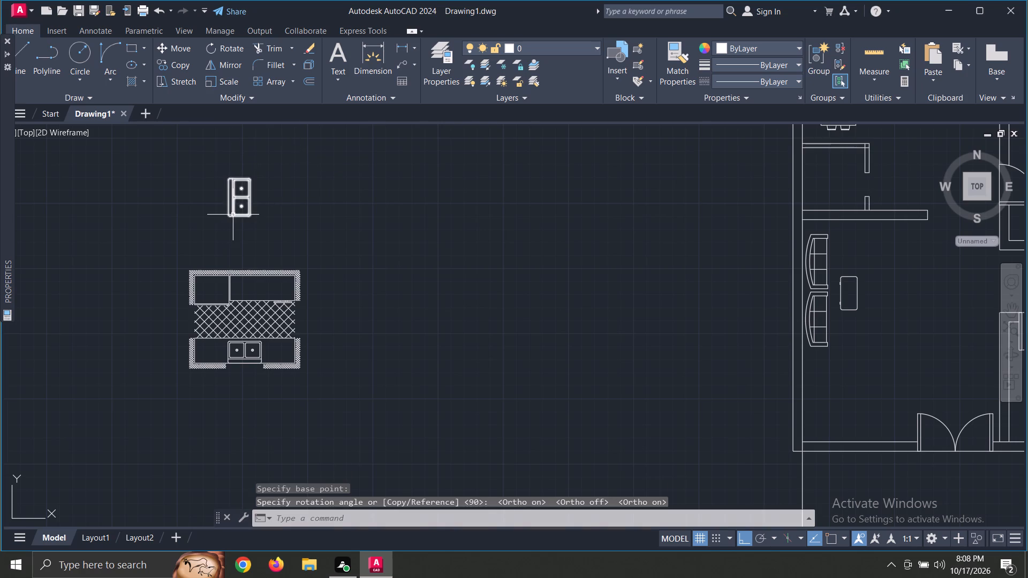
Move the rotated double sink, with Ortho off, to the south end of the kitchen's west counter, flush with the counter's front edge.
click(177, 50)
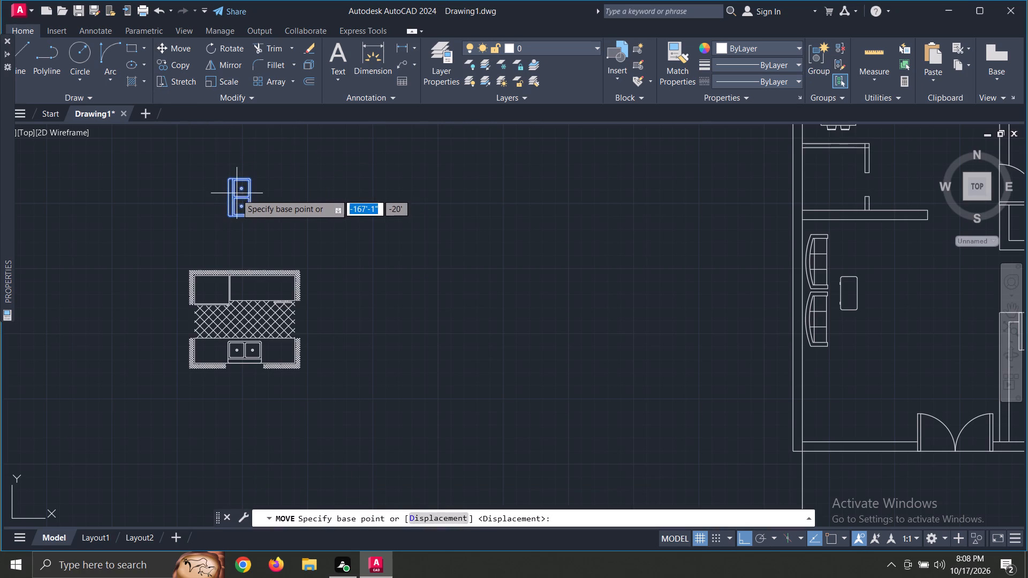
click(248, 200)
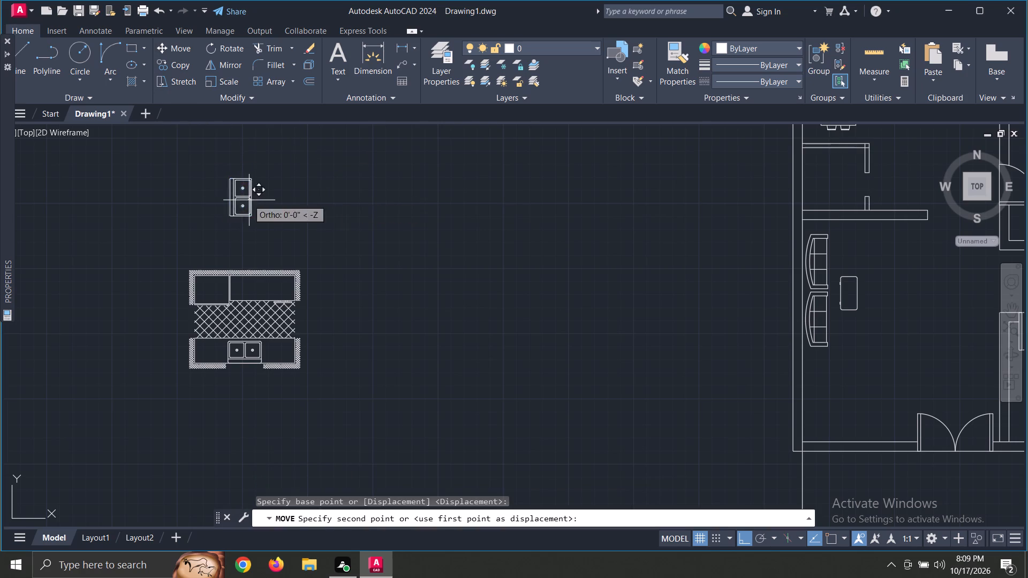
scroll(899, 318, down, 1)
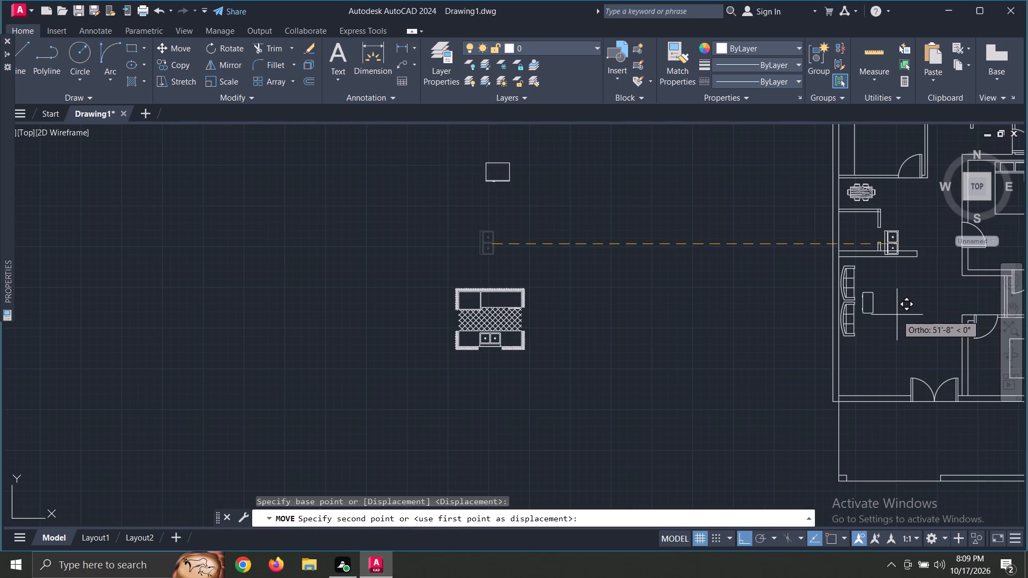
key(F8)
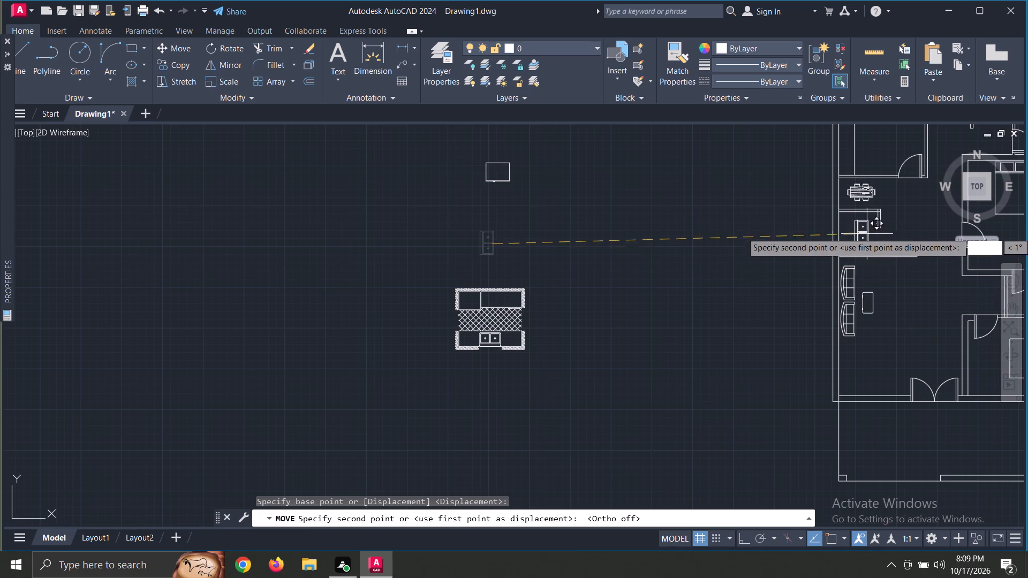
scroll(851, 171, up, 2)
middle_drag(844, 171, 652, 290)
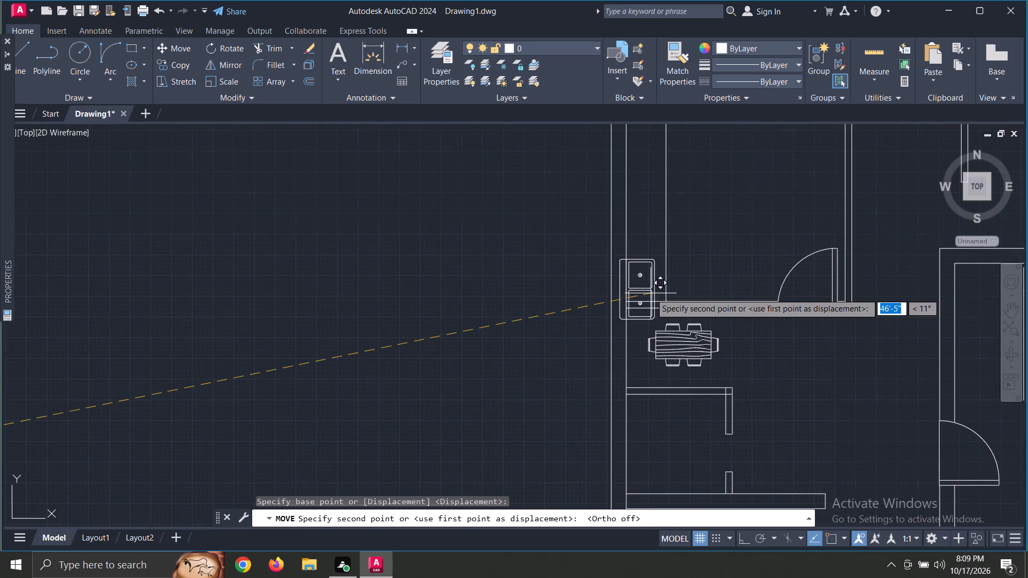
scroll(650, 293, up, 3)
middle_drag(690, 221, 661, 302)
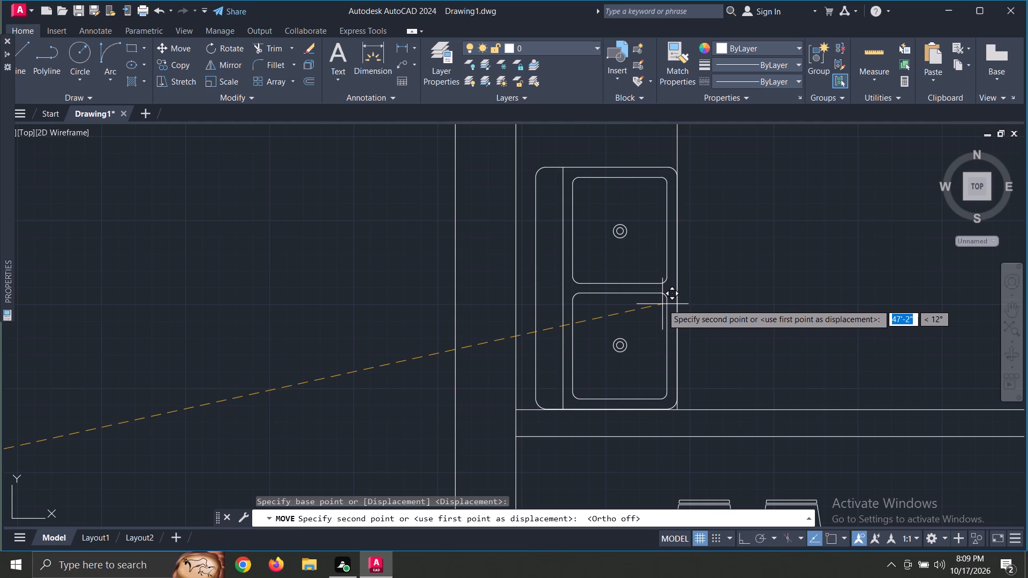
click(662, 304)
Explode the double sink block on the west counter into separate objects.
scroll(784, 271, down, 2)
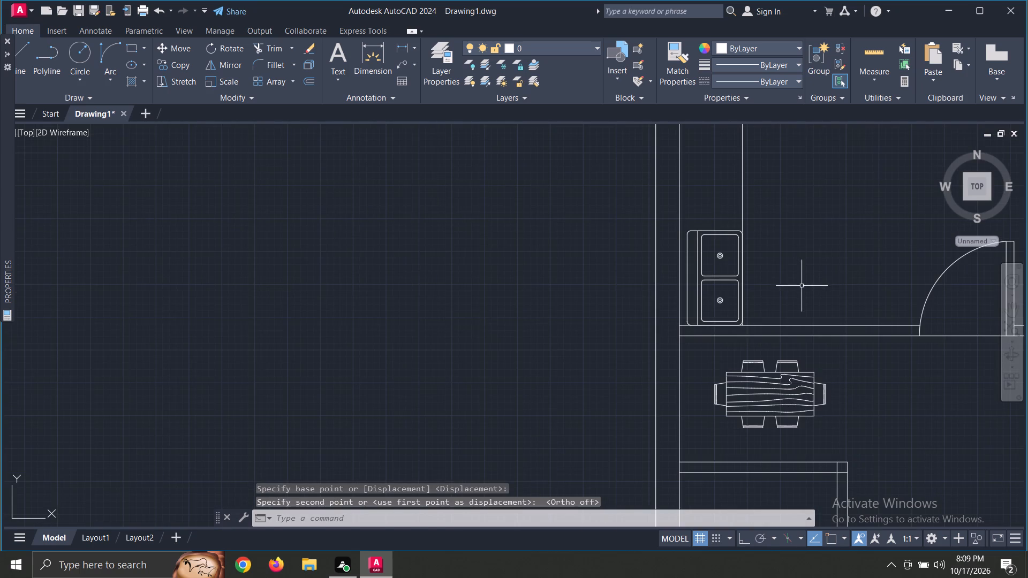
middle_drag(802, 286, 639, 286)
scroll(564, 275, up, 2)
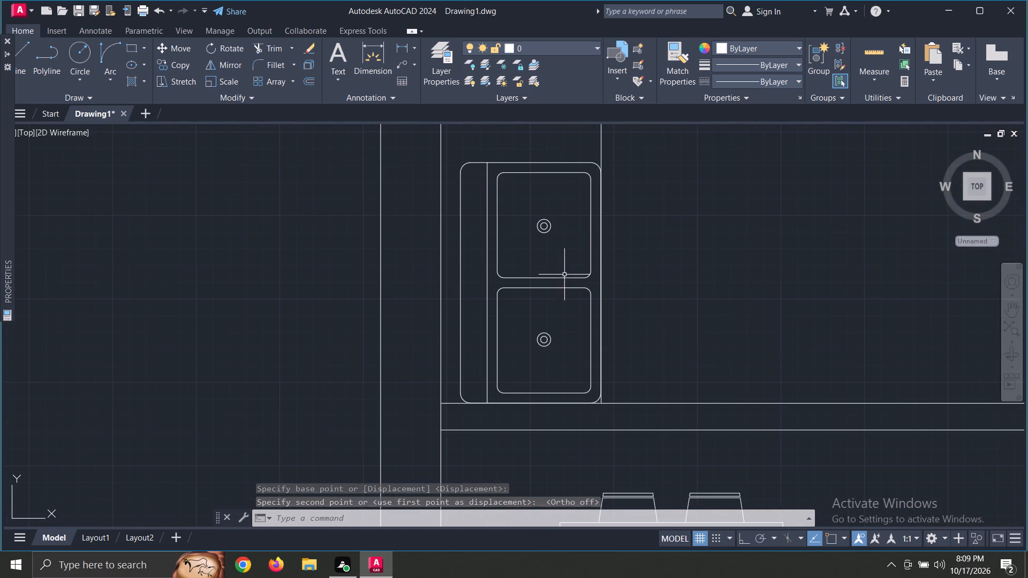
click(460, 282)
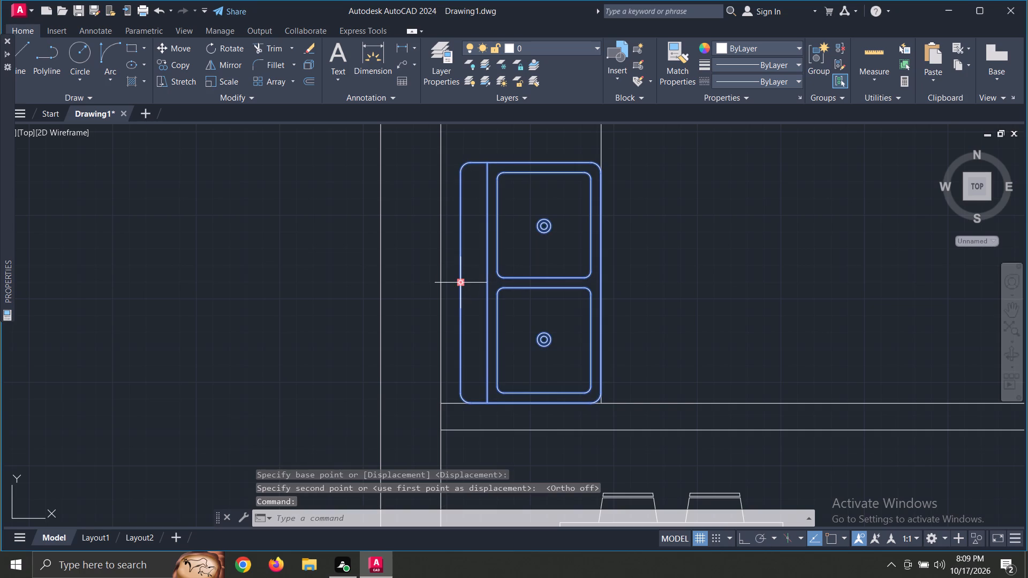
text(ex)
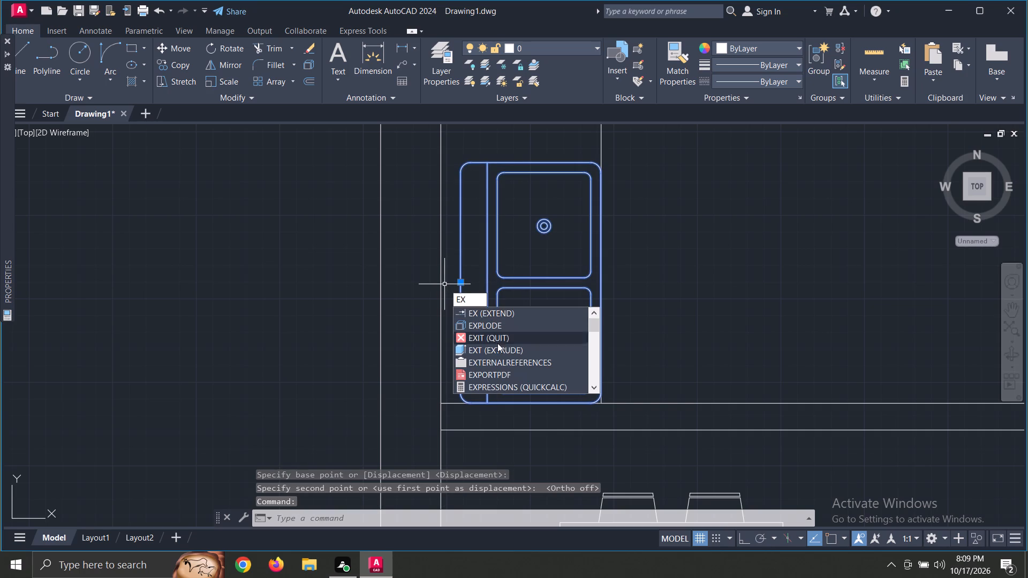
click(498, 328)
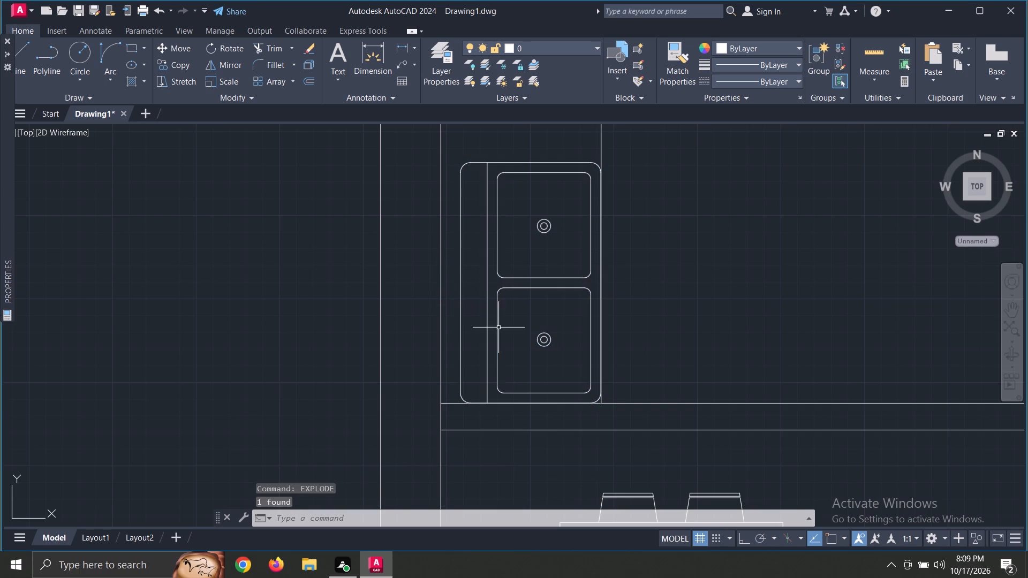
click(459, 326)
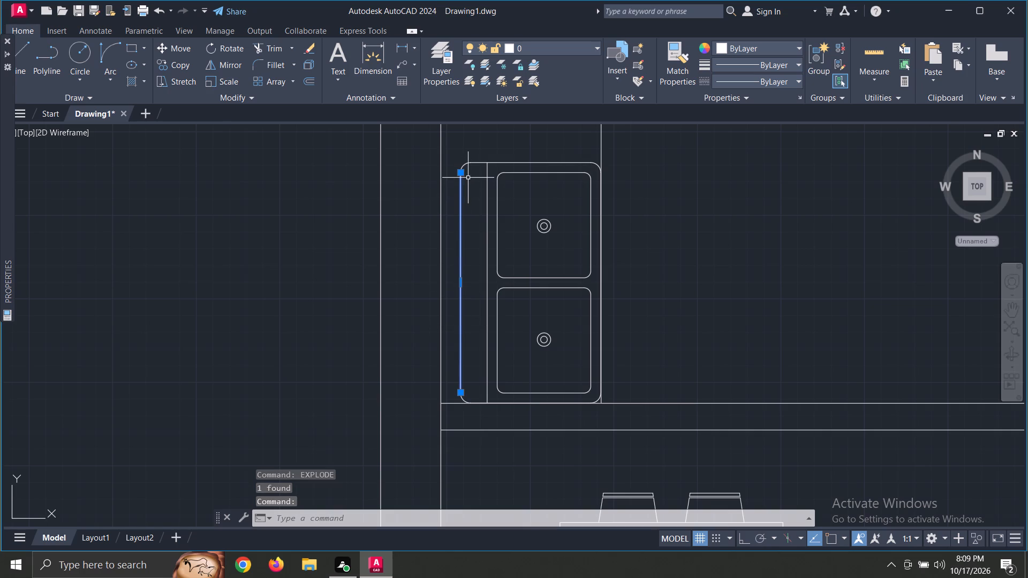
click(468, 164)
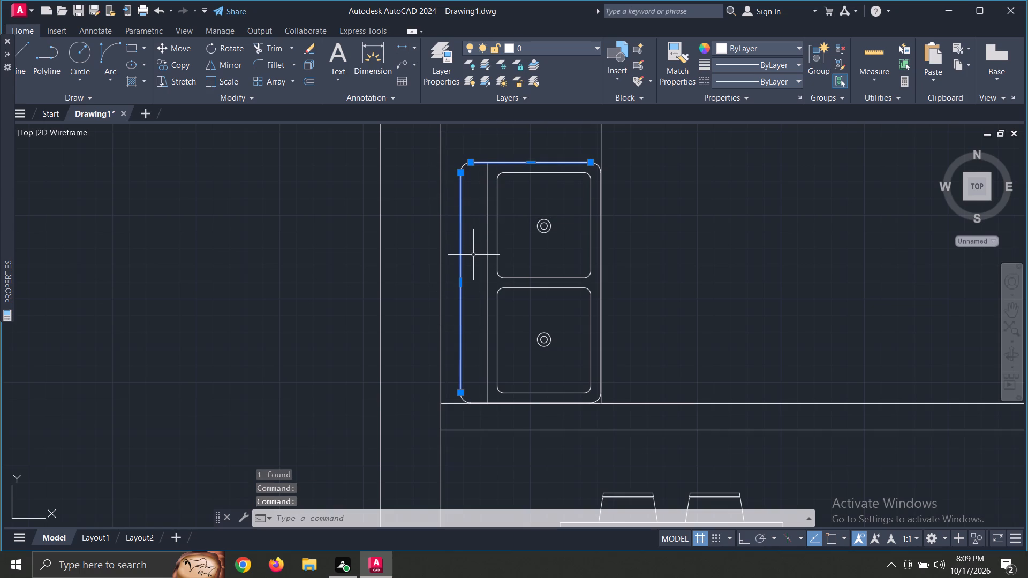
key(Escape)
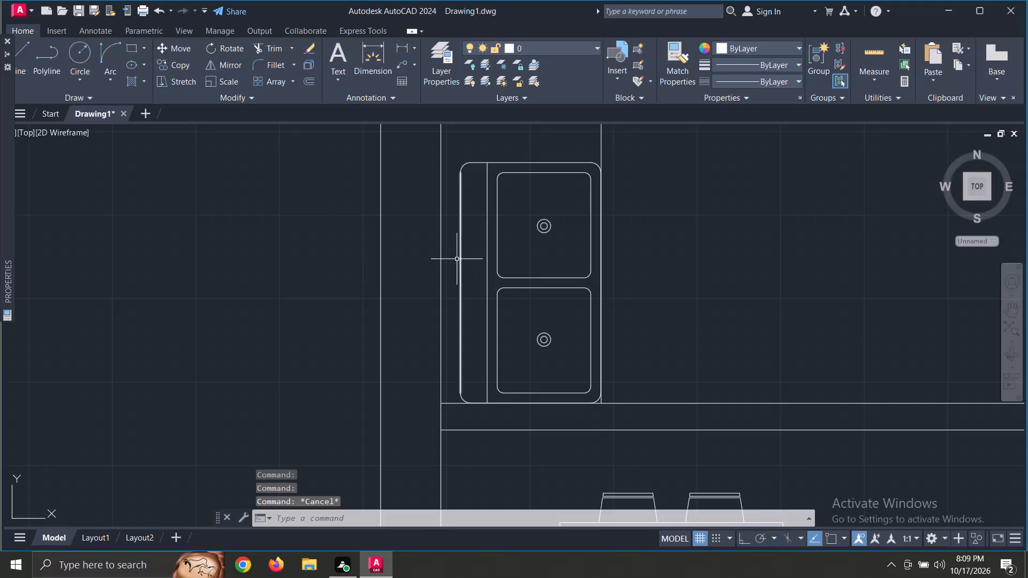
Trim away the sink's back ledge west of the basins, including its west edge, both rounded corners and the short end lines.
text(tr)
key(space)
key(space)
drag(460, 254, 471, 257)
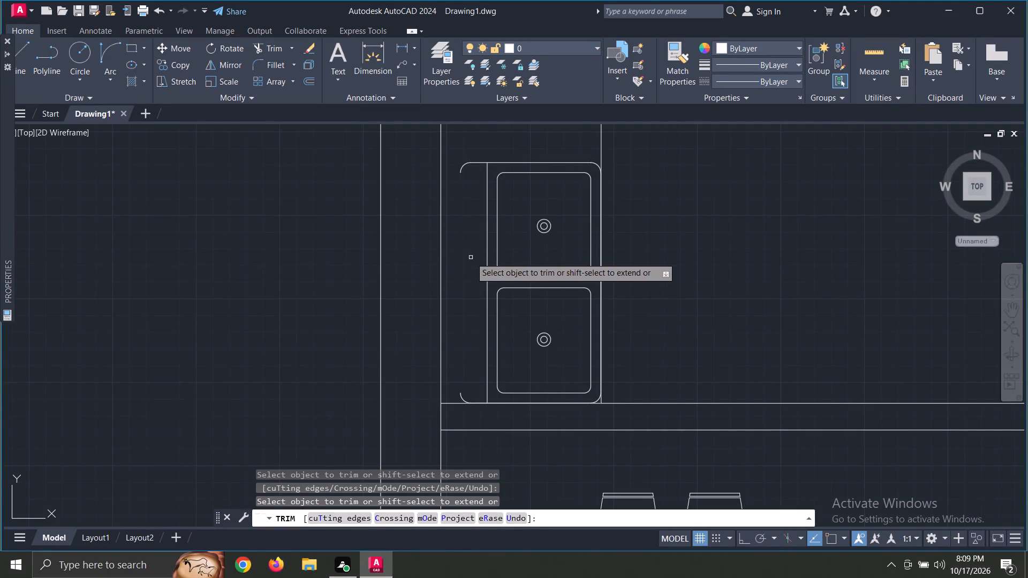
click(467, 162)
click(471, 164)
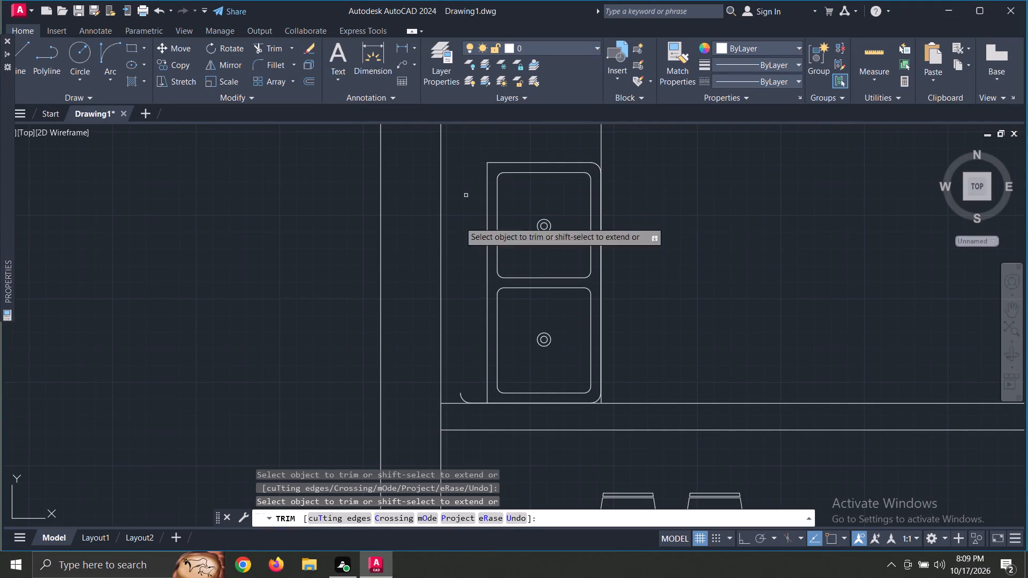
click(462, 396)
scroll(475, 398, up, 3)
click(473, 420)
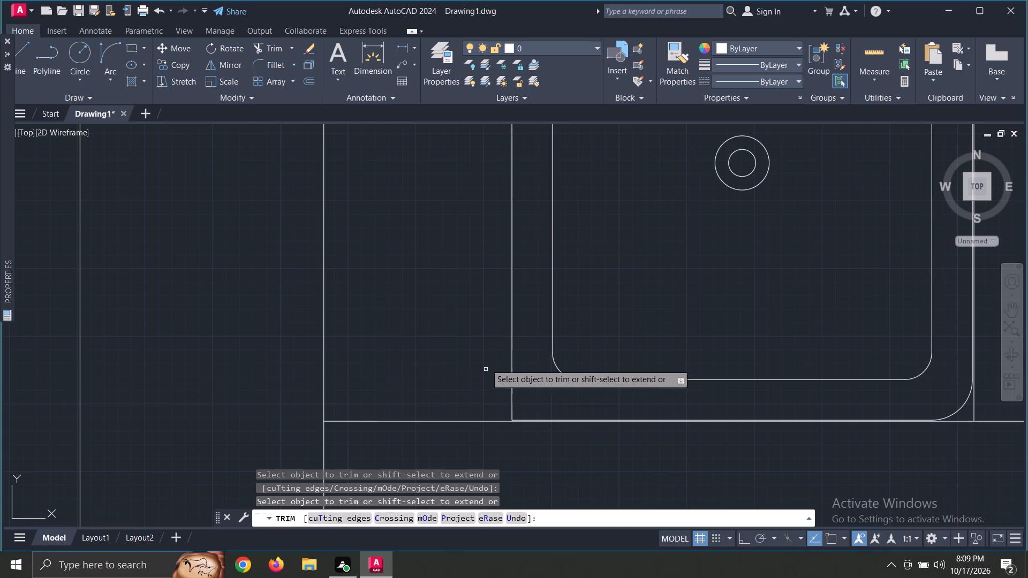
scroll(486, 347, down, 2)
key(Escape)
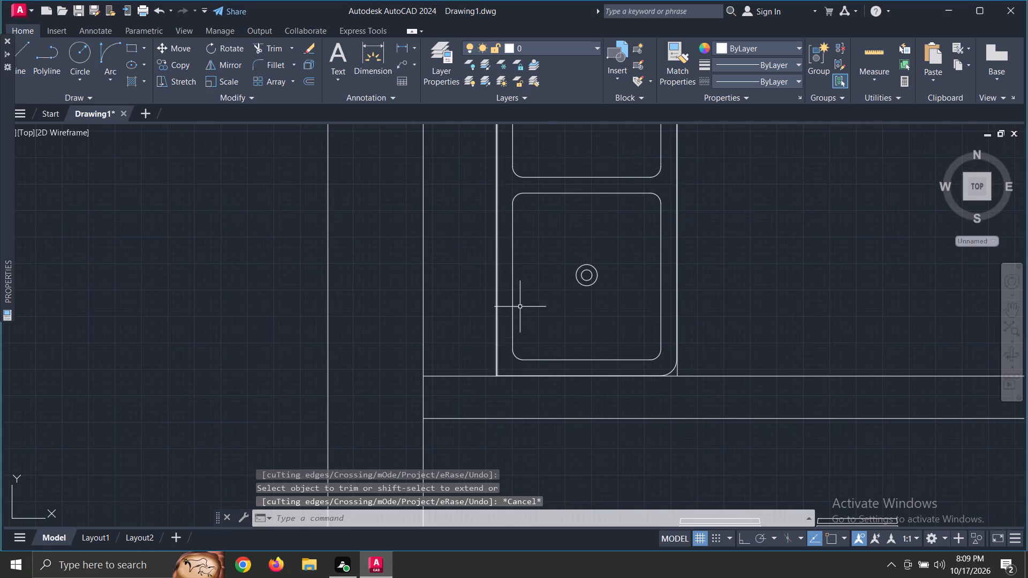
Group the trimmed double sink's outer outline, both basin outlines and both drains on the west counter.
scroll(606, 273, down, 2)
drag(562, 155, 607, 224)
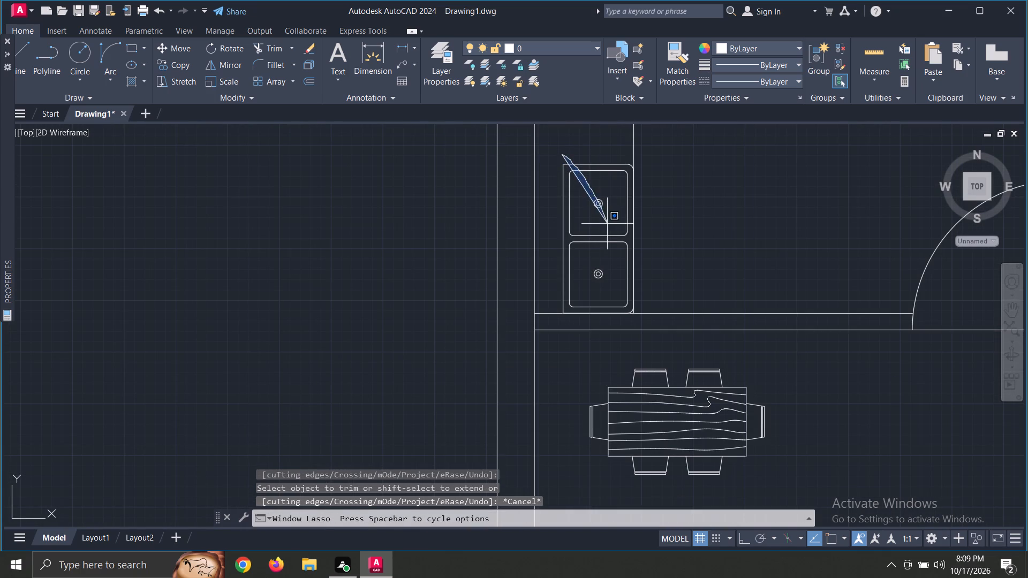
drag(607, 224, 608, 226)
click(555, 151)
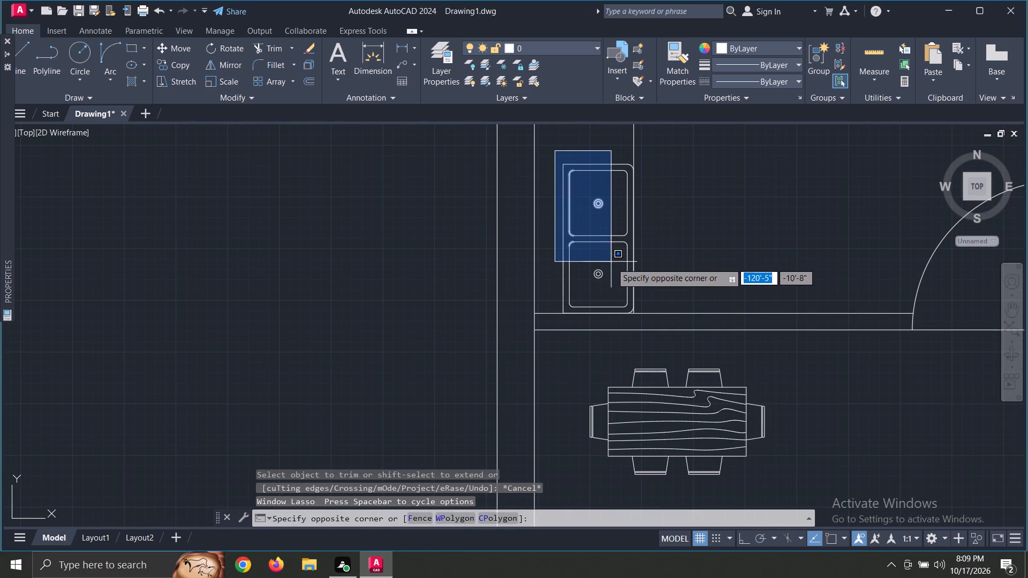
click(619, 287)
scroll(599, 197, up, 2)
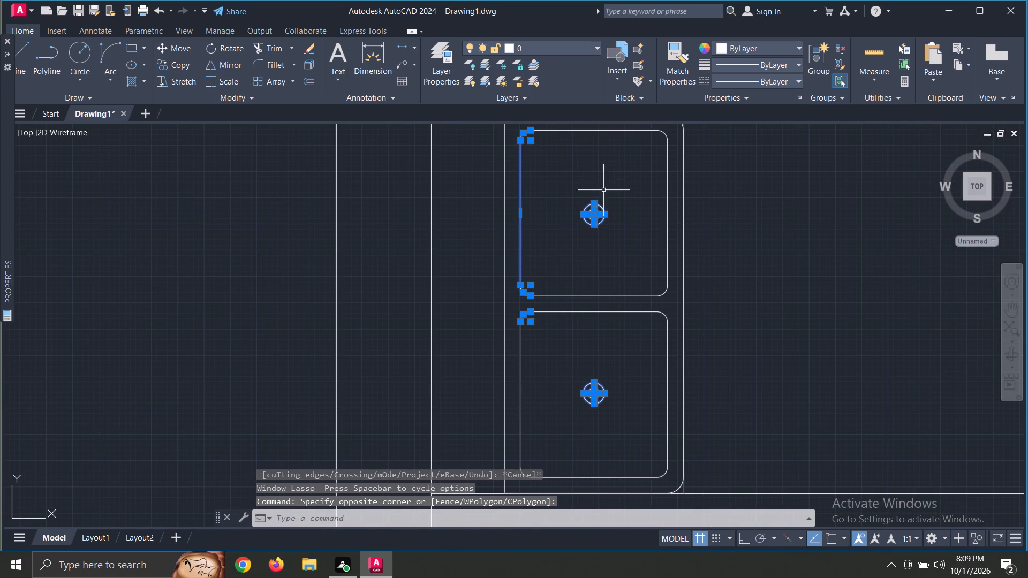
middle_drag(592, 212, 411, 255)
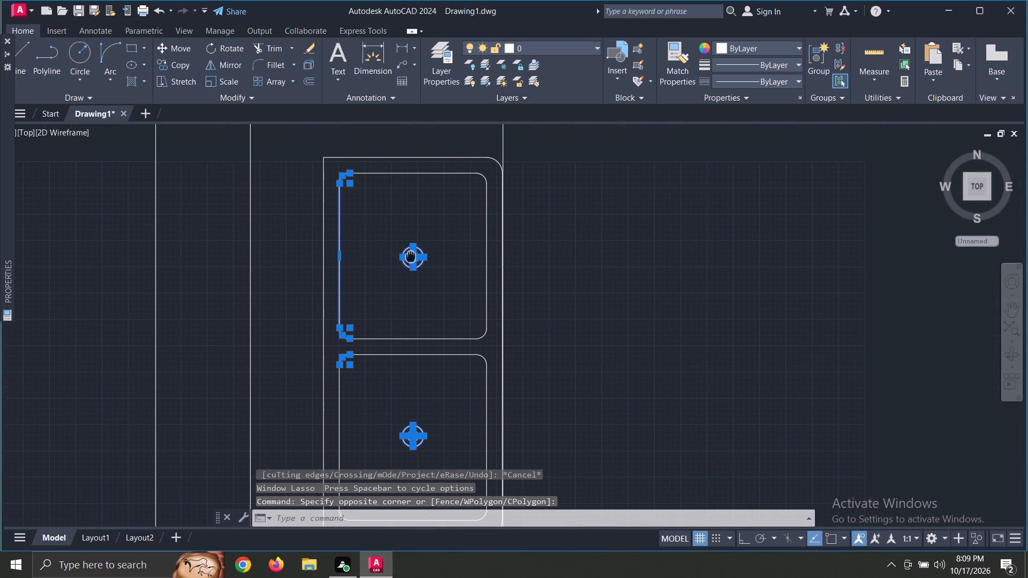
middle_drag(437, 251, 356, 299)
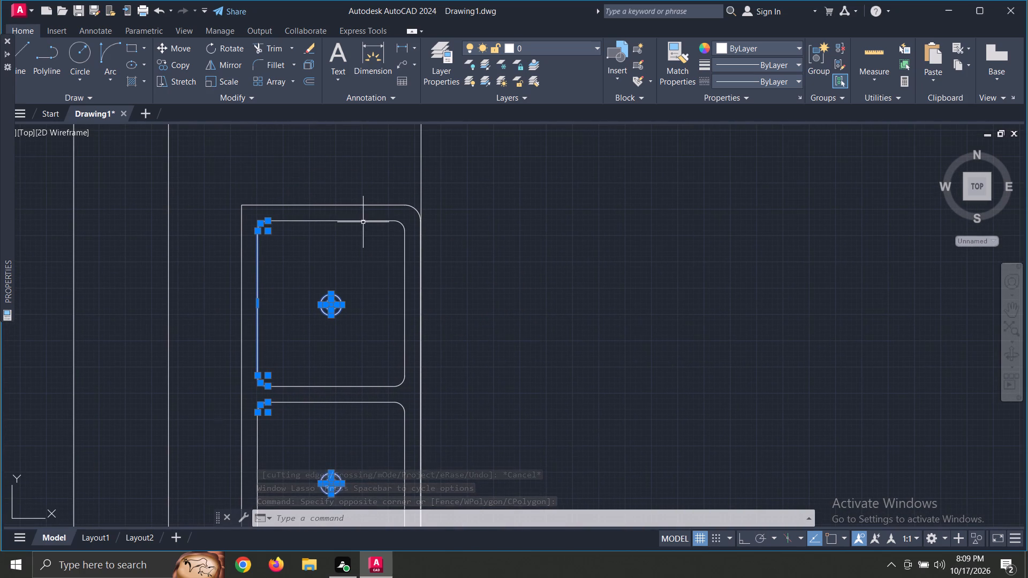
click(364, 220)
click(402, 227)
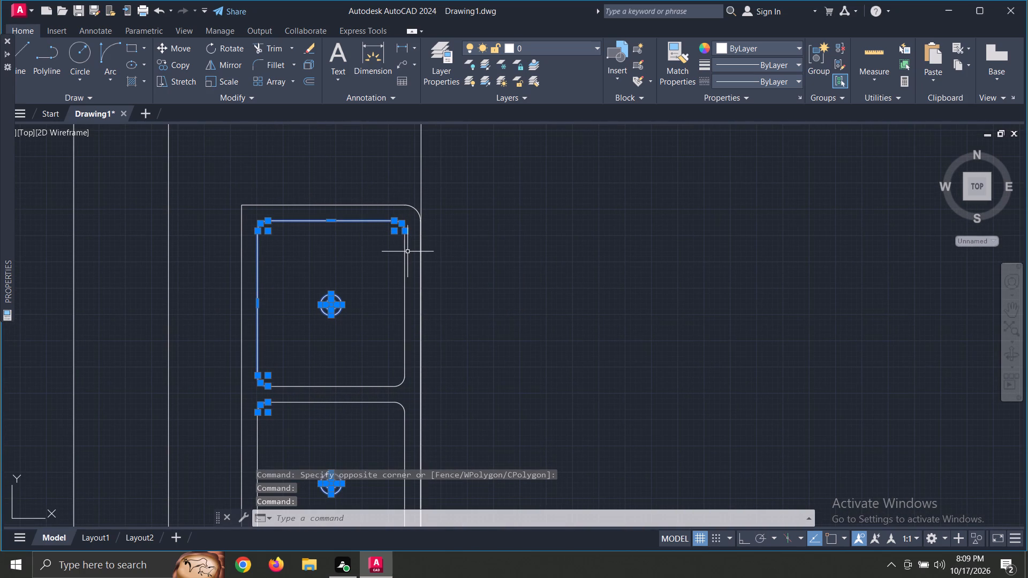
click(405, 252)
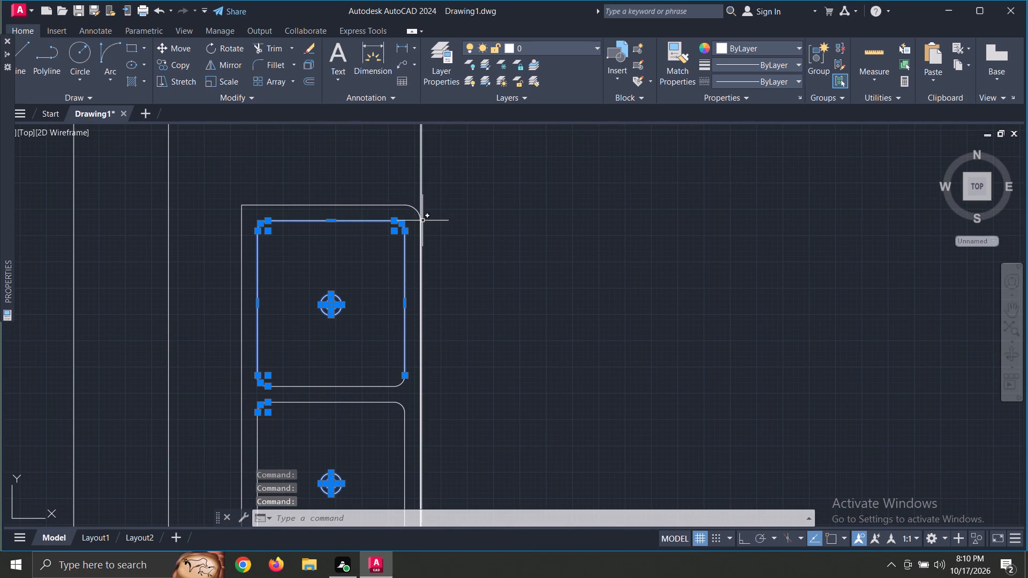
click(421, 223)
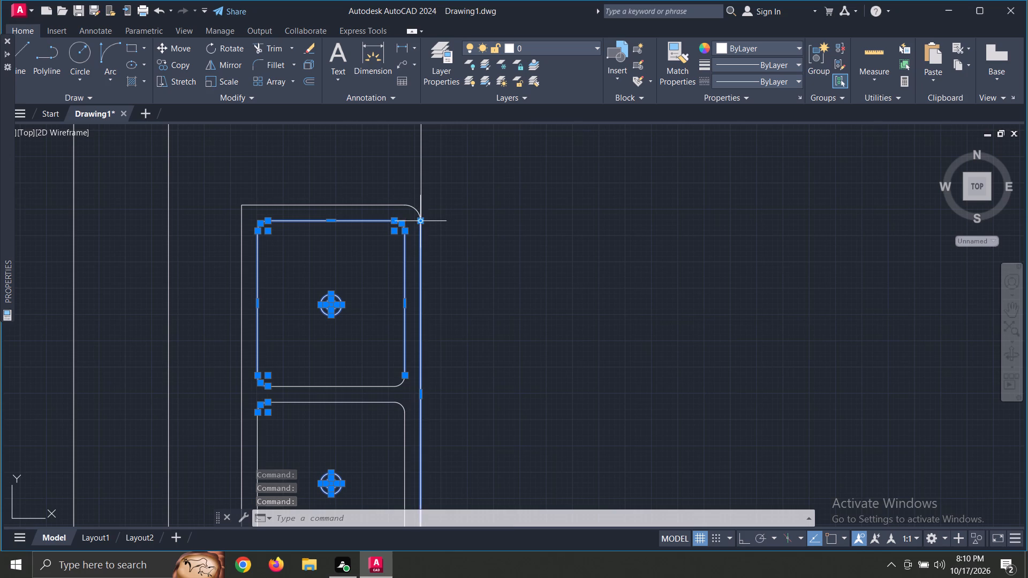
click(415, 209)
click(392, 206)
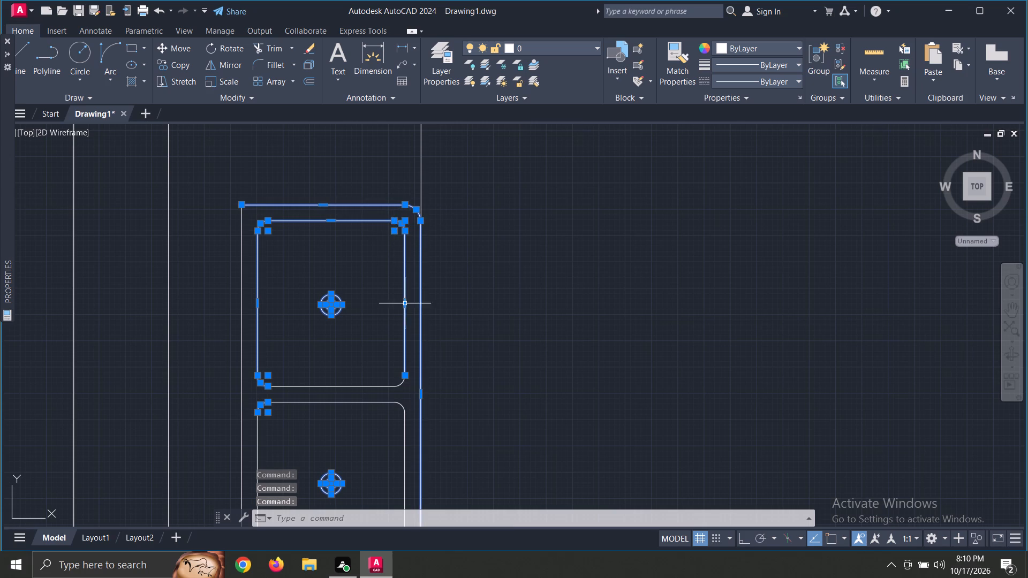
scroll(390, 299, down, 2)
scroll(372, 337, up, 2)
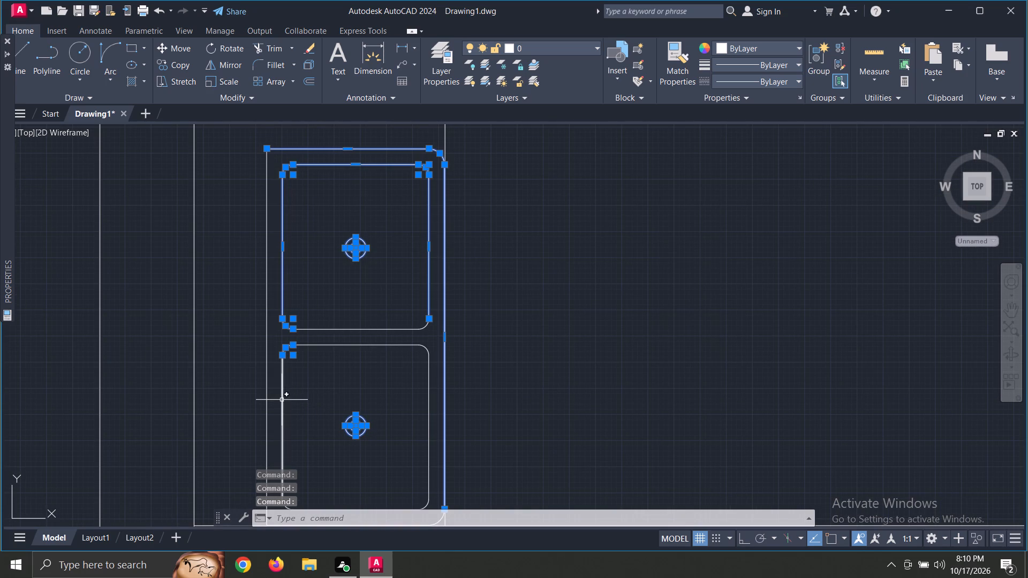
click(282, 400)
click(265, 394)
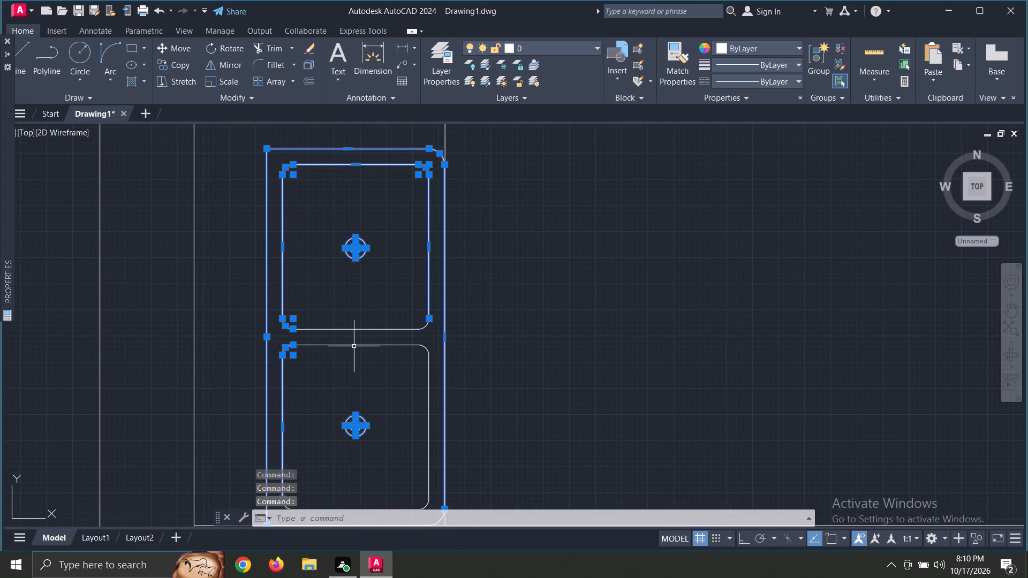
click(355, 345)
click(359, 329)
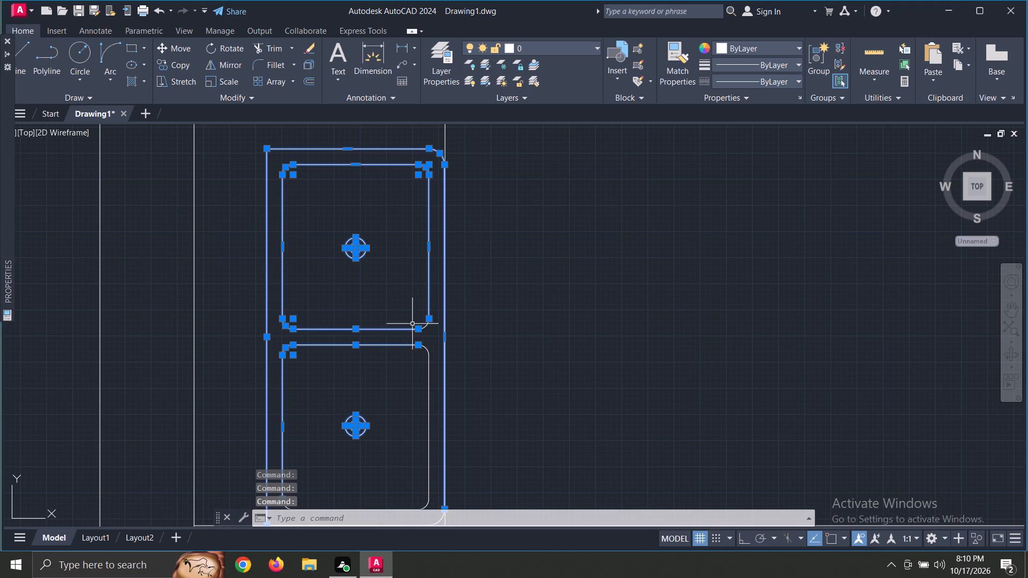
click(425, 326)
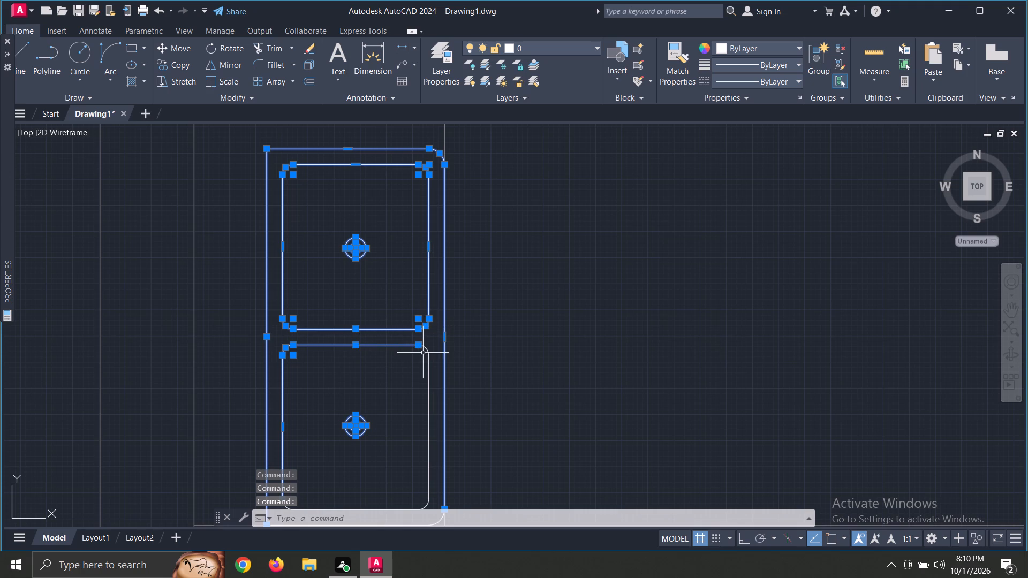
click(427, 350)
click(429, 369)
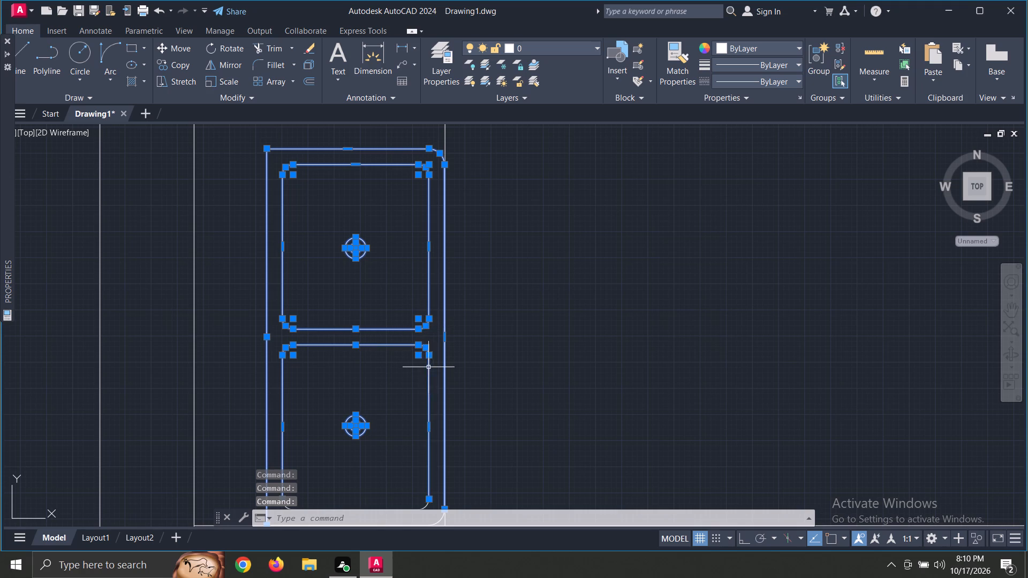
scroll(424, 356, down, 3)
scroll(414, 392, up, 6)
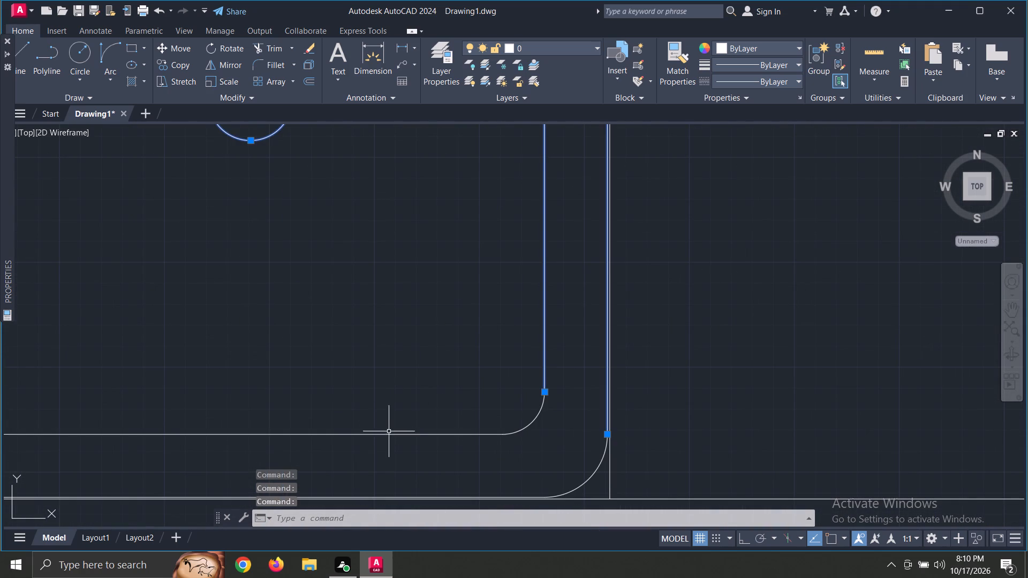
click(389, 433)
click(532, 422)
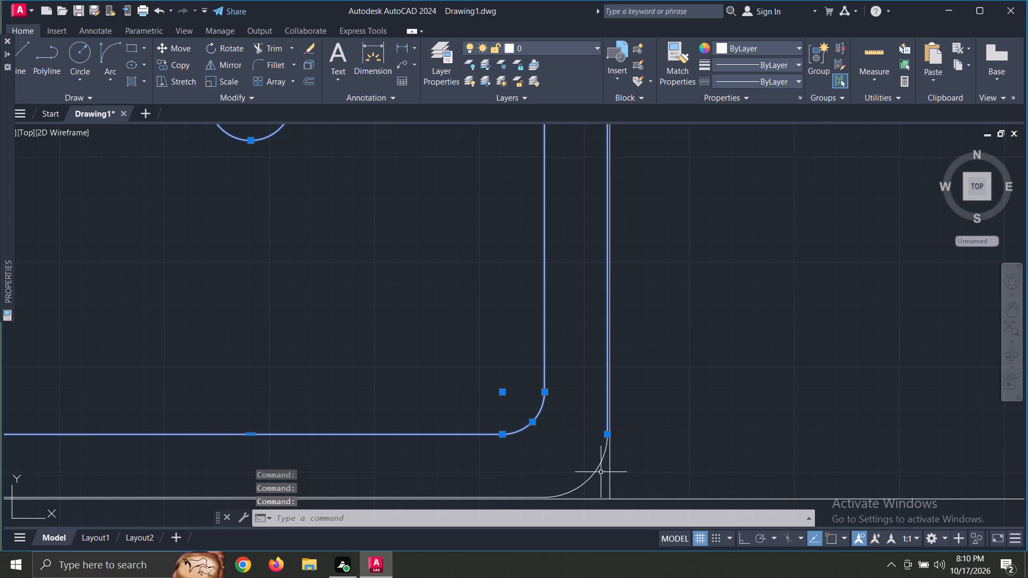
click(594, 475)
scroll(538, 428, down, 3)
scroll(496, 433, up, 3)
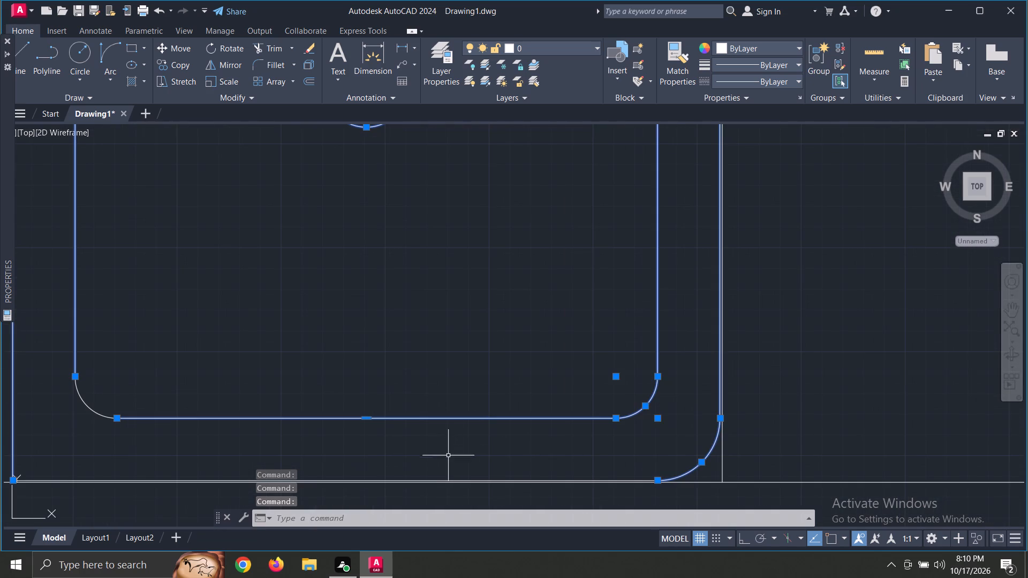
click(443, 481)
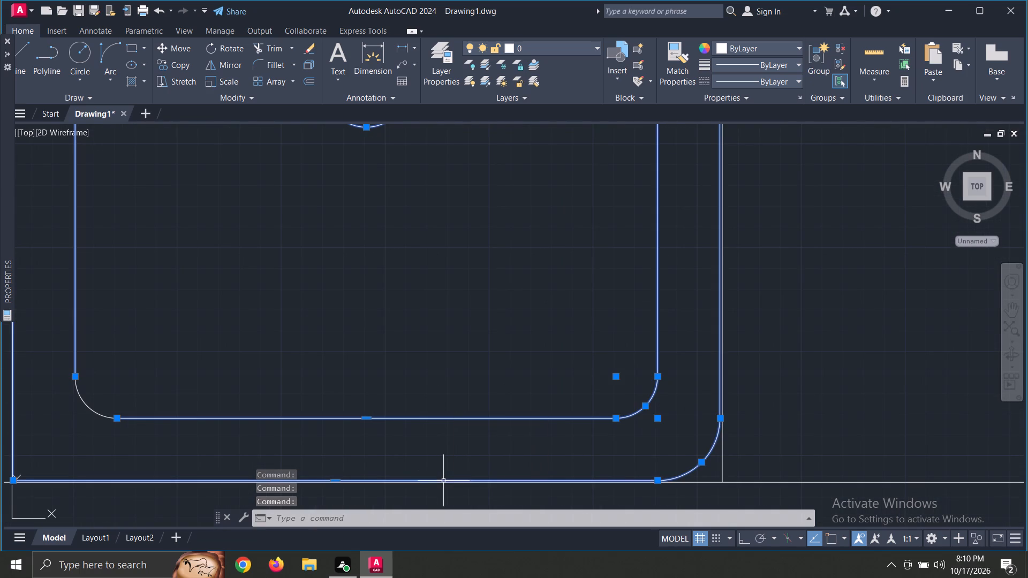
scroll(460, 418, down, 4)
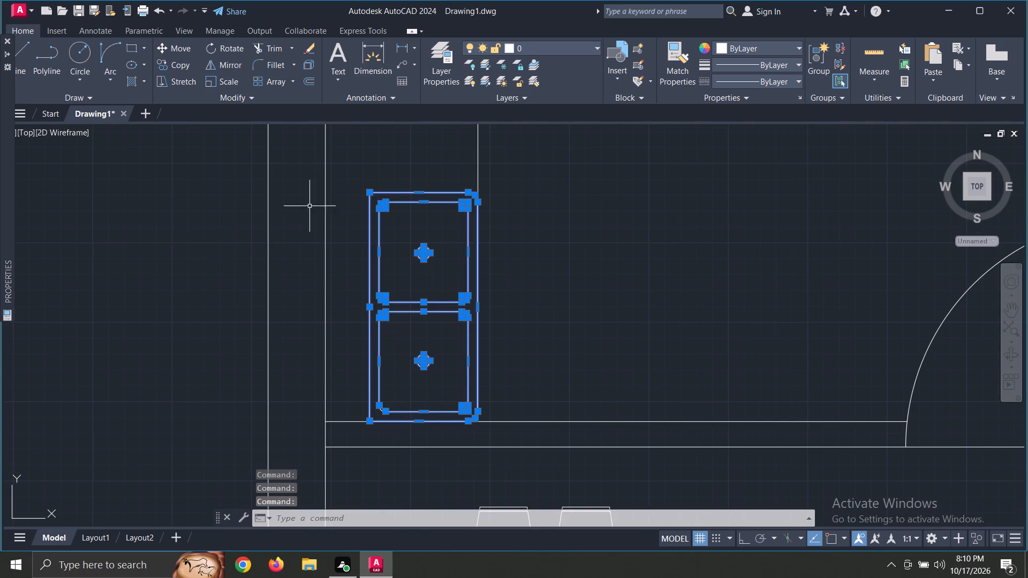
text(g)
key(space)
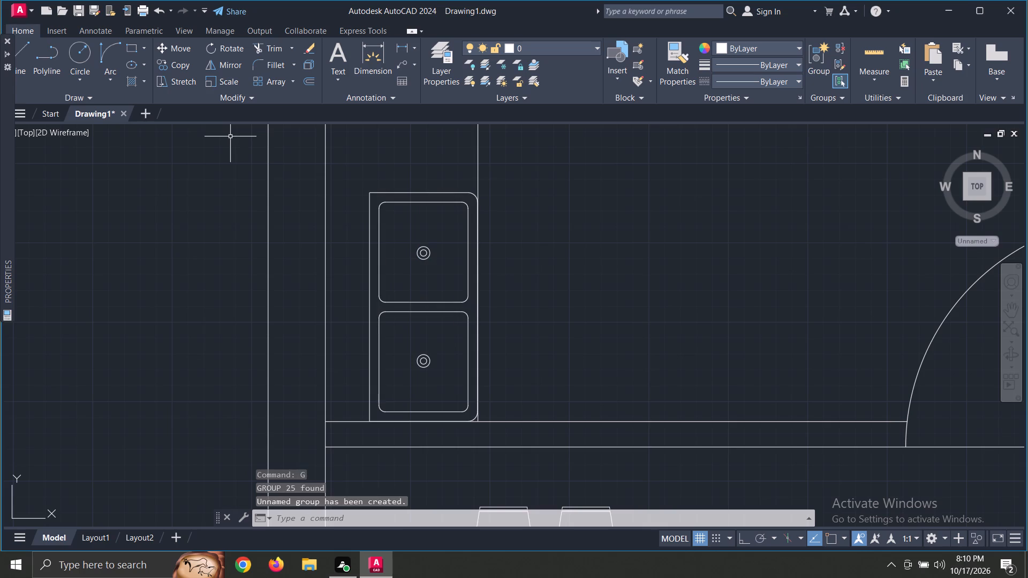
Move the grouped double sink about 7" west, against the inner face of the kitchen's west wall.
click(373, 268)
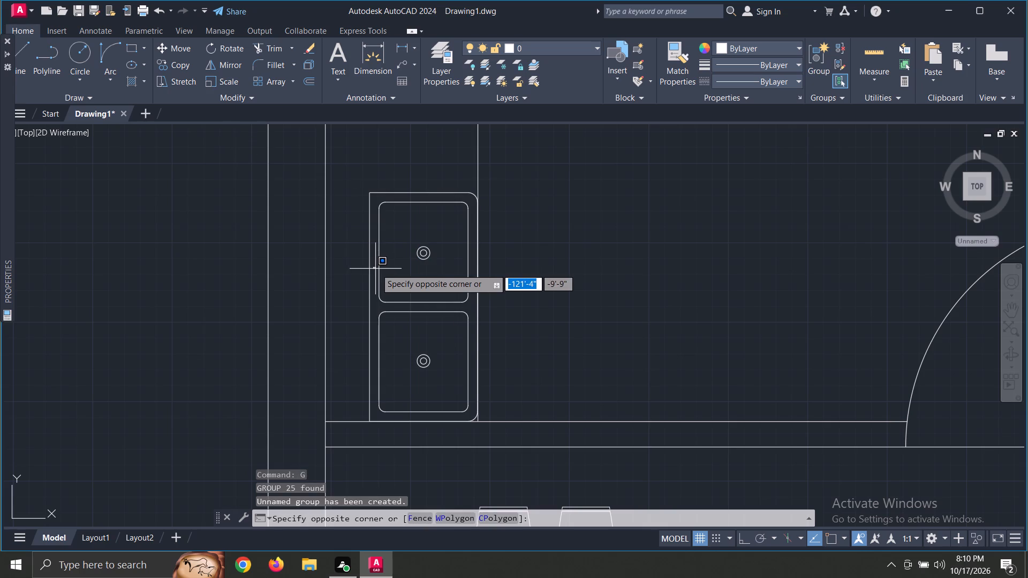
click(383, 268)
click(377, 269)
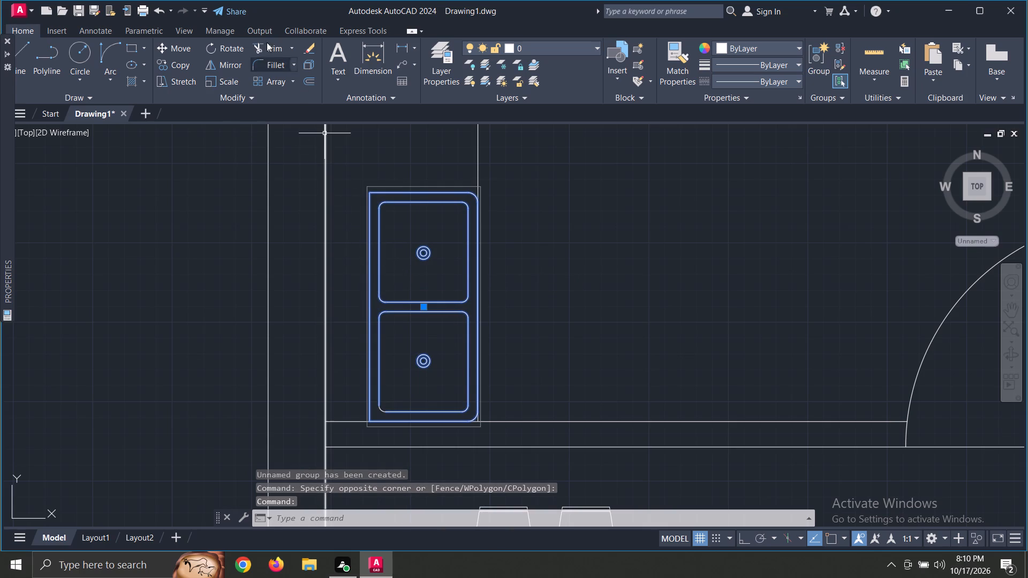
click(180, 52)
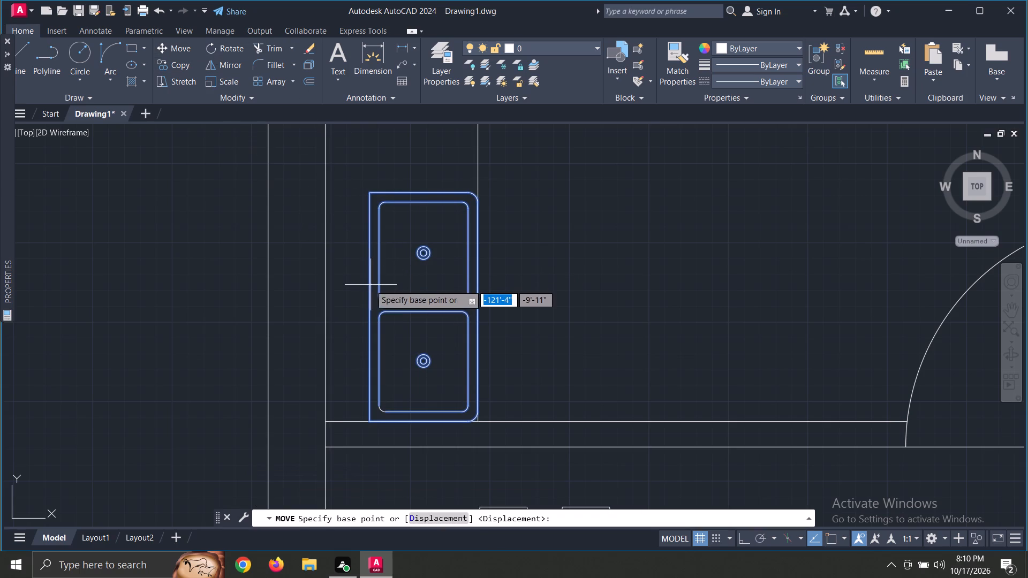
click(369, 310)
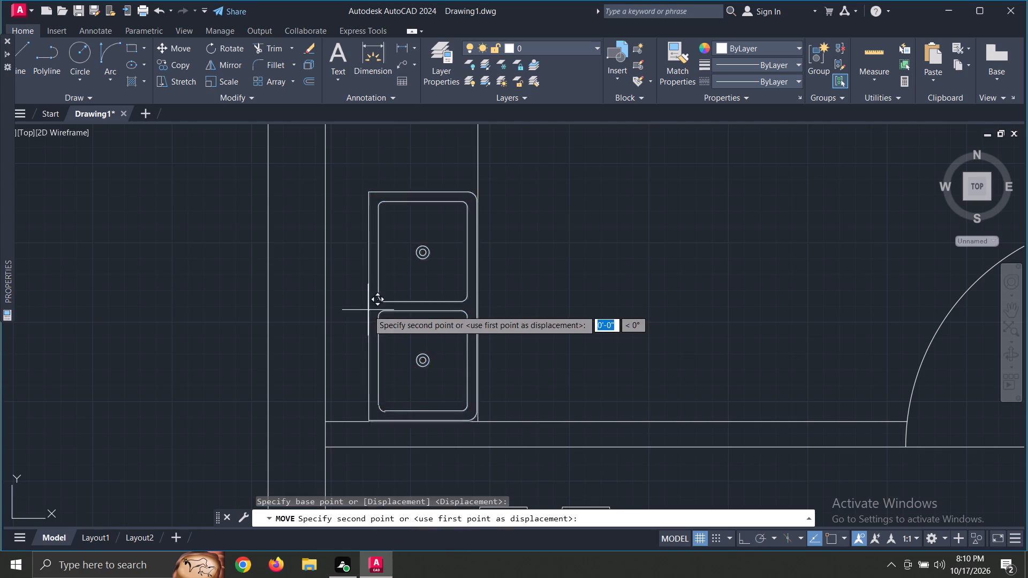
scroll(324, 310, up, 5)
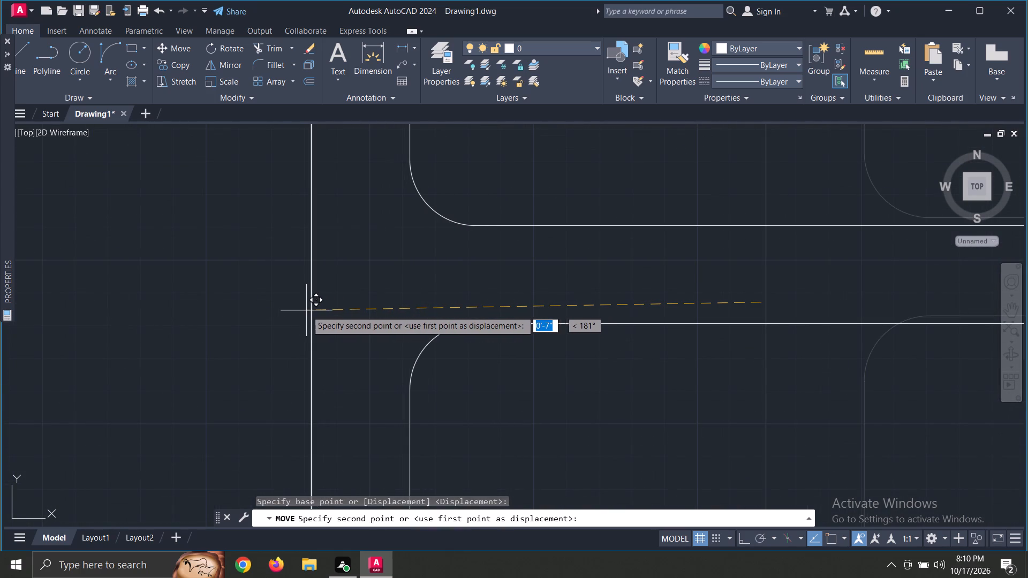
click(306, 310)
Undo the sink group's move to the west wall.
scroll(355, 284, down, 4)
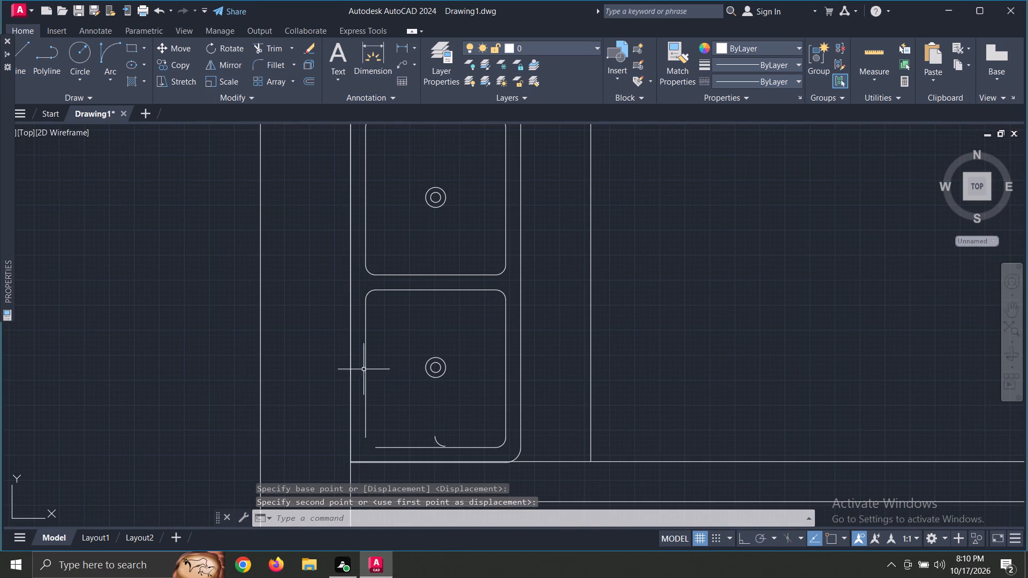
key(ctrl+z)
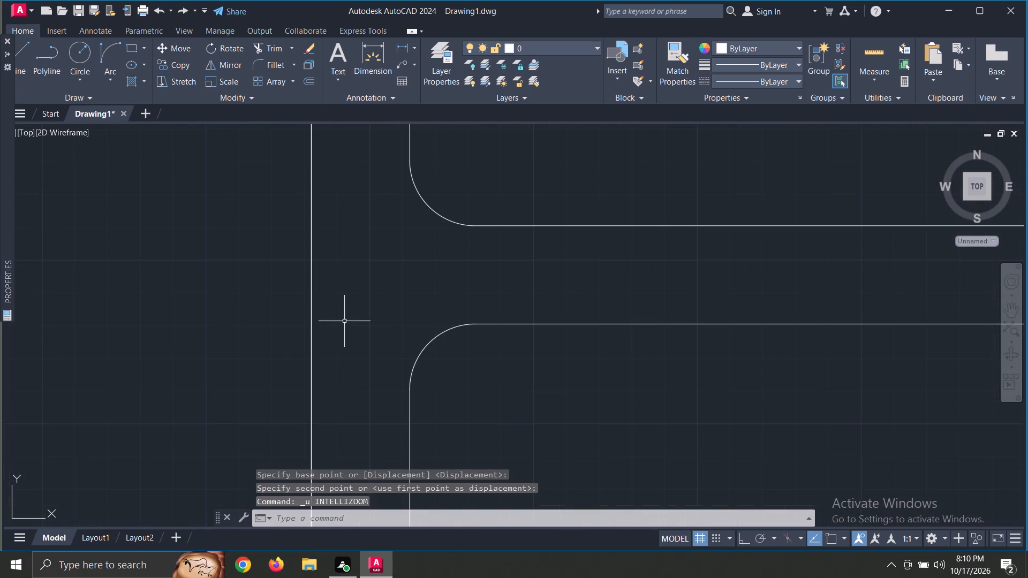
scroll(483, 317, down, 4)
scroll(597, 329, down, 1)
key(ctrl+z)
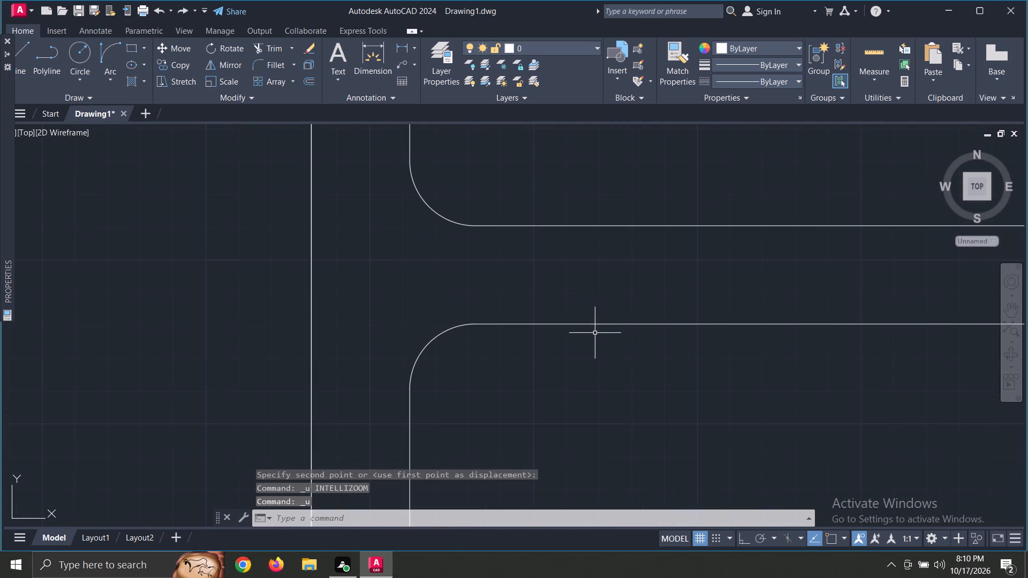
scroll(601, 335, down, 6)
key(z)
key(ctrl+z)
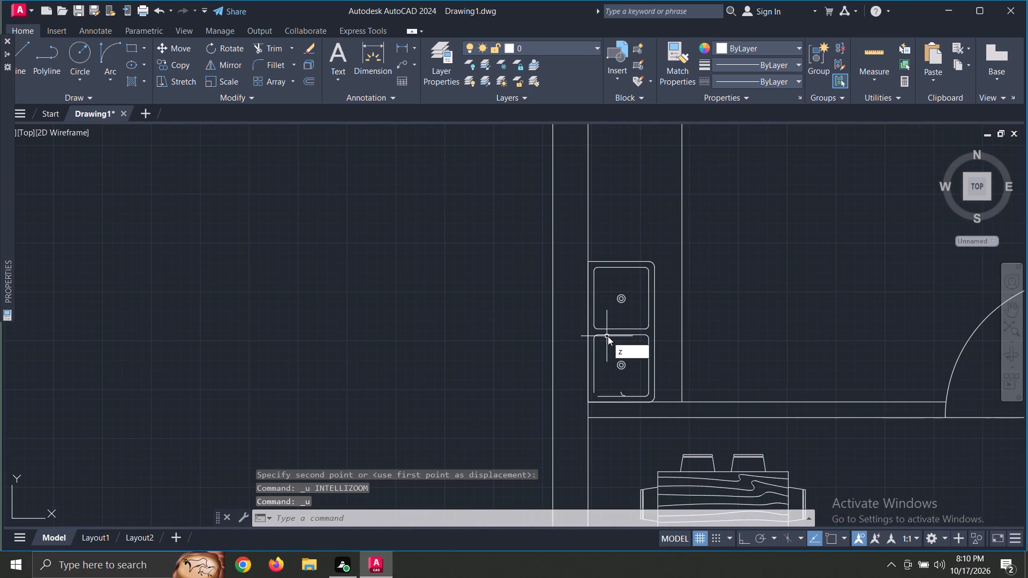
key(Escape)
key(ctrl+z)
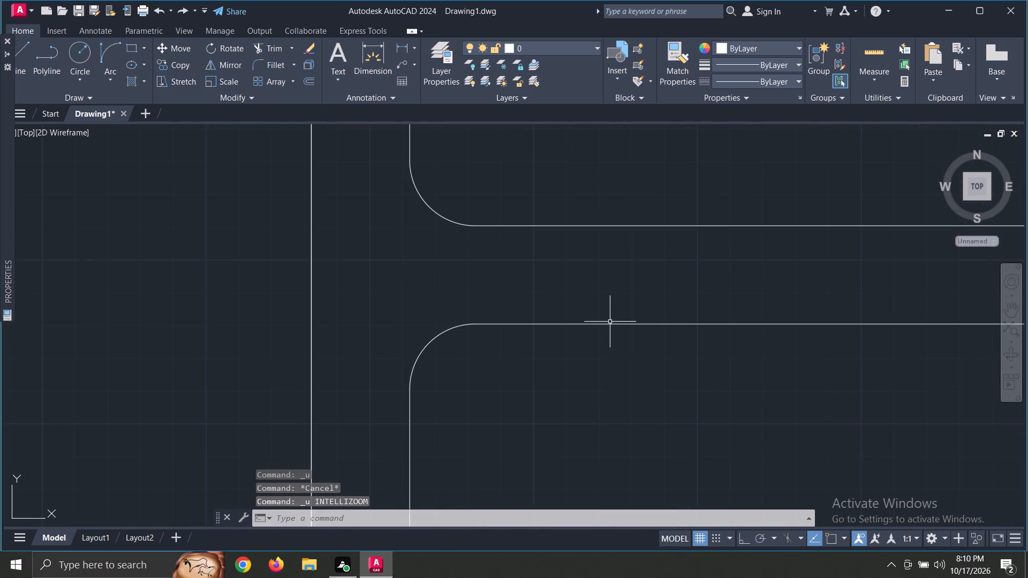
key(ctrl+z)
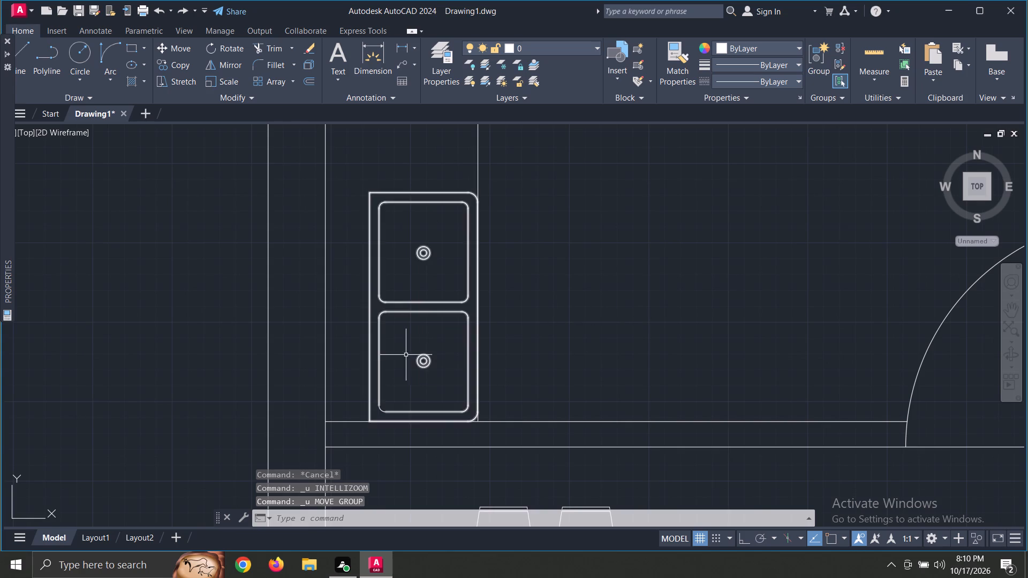
Group the loose rounded southwest corner of the south basin together with the rest of the double sink.
scroll(382, 349, up, 2)
middle_drag(392, 353, 395, 137)
scroll(346, 309, up, 2)
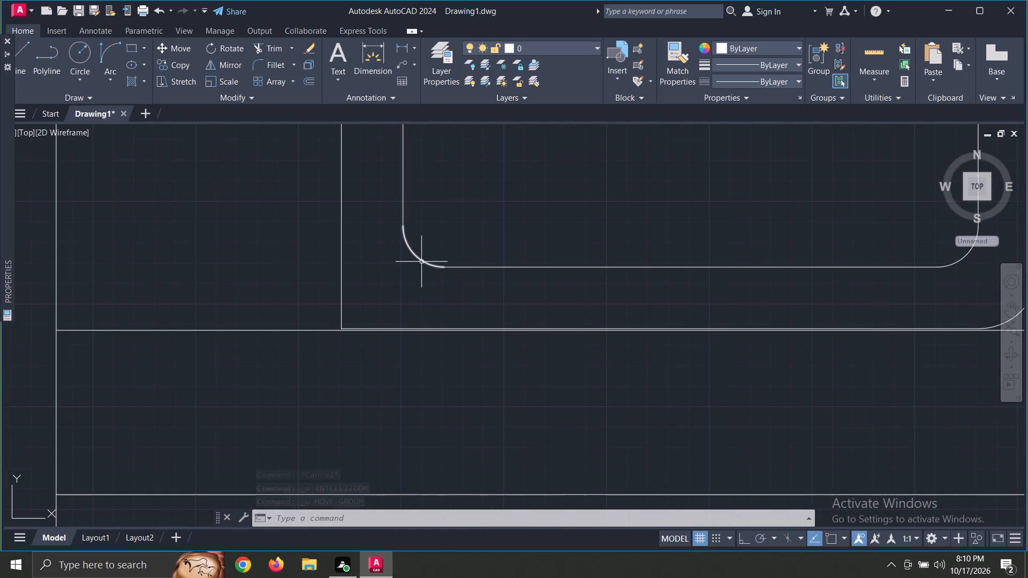
click(419, 262)
click(404, 260)
click(413, 258)
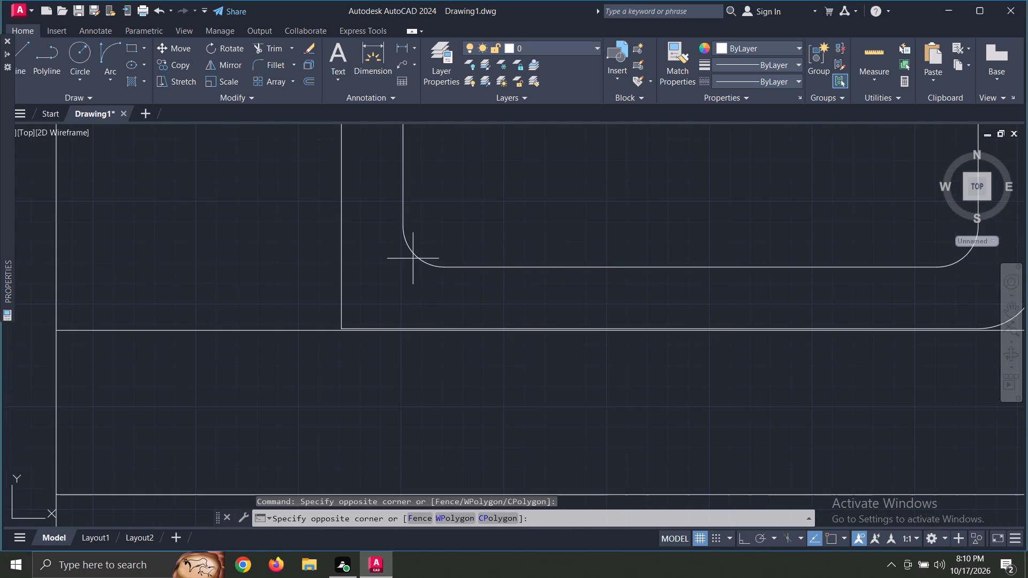
click(417, 257)
click(419, 256)
click(402, 174)
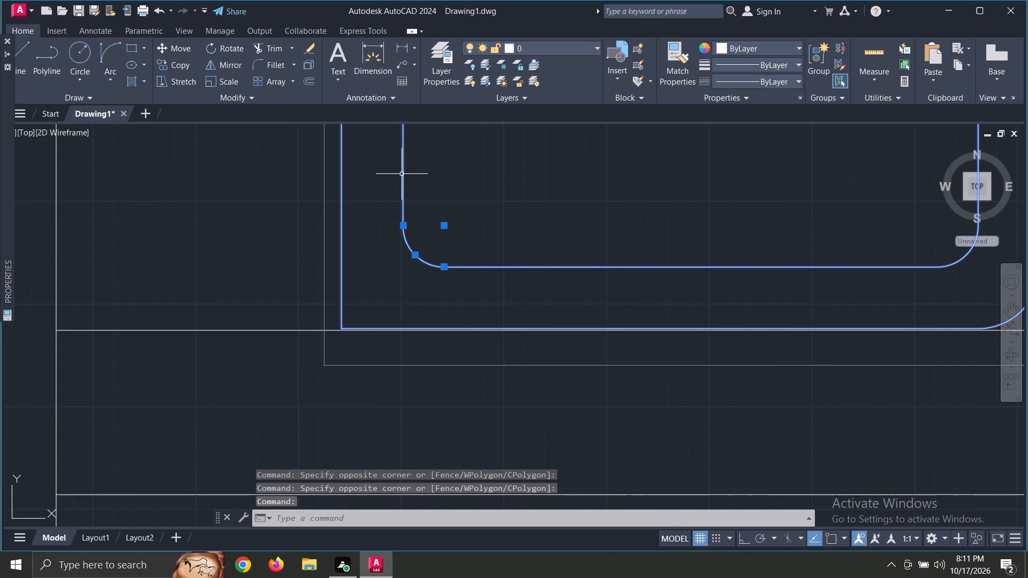
key(g)
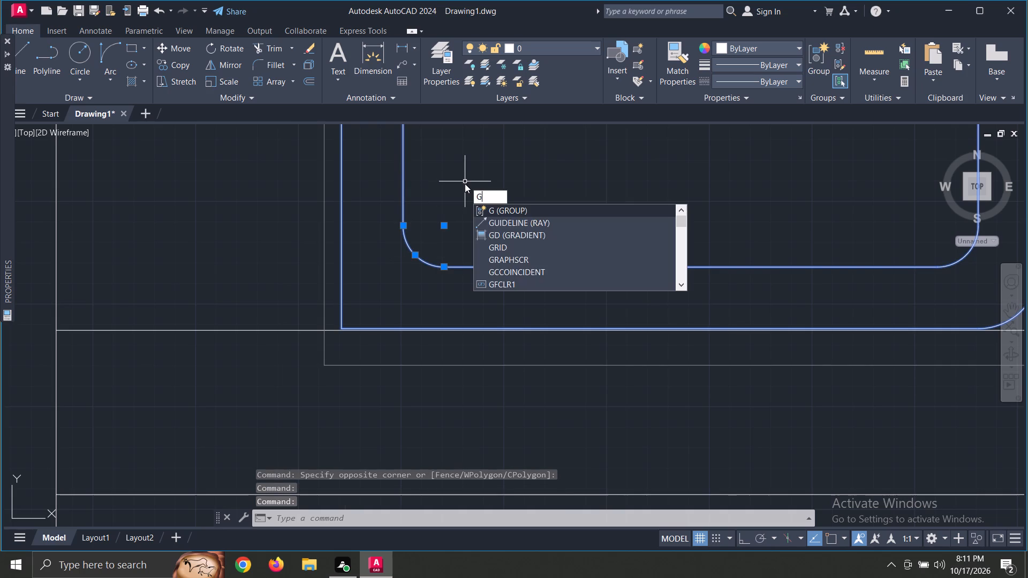
key(space)
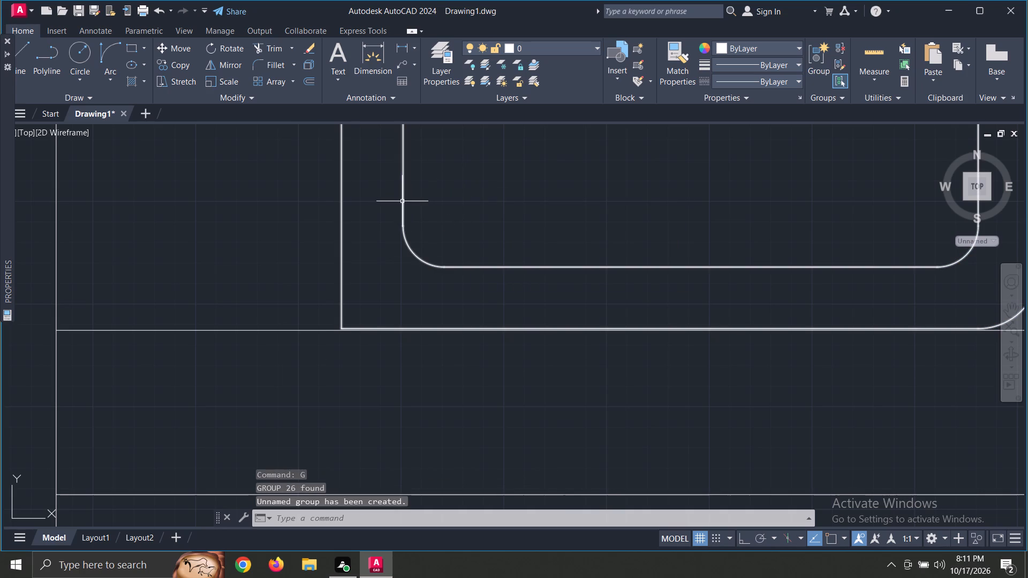
Move the regrouped double sink about 7" west, against the inner face of the kitchen's west wall.
click(402, 201)
scroll(413, 203, down, 4)
middle_drag(423, 216, 412, 341)
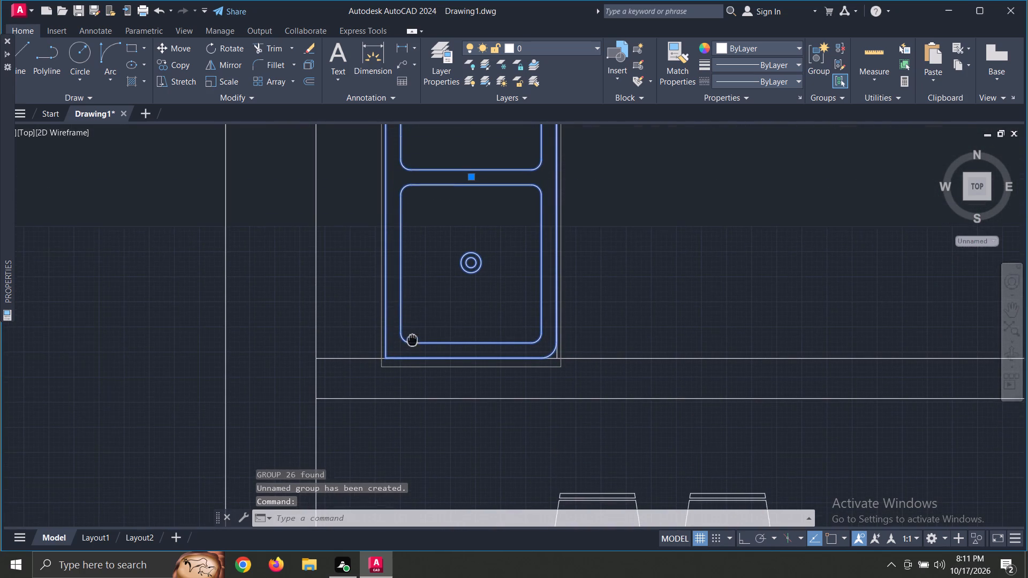
key(m)
key(space)
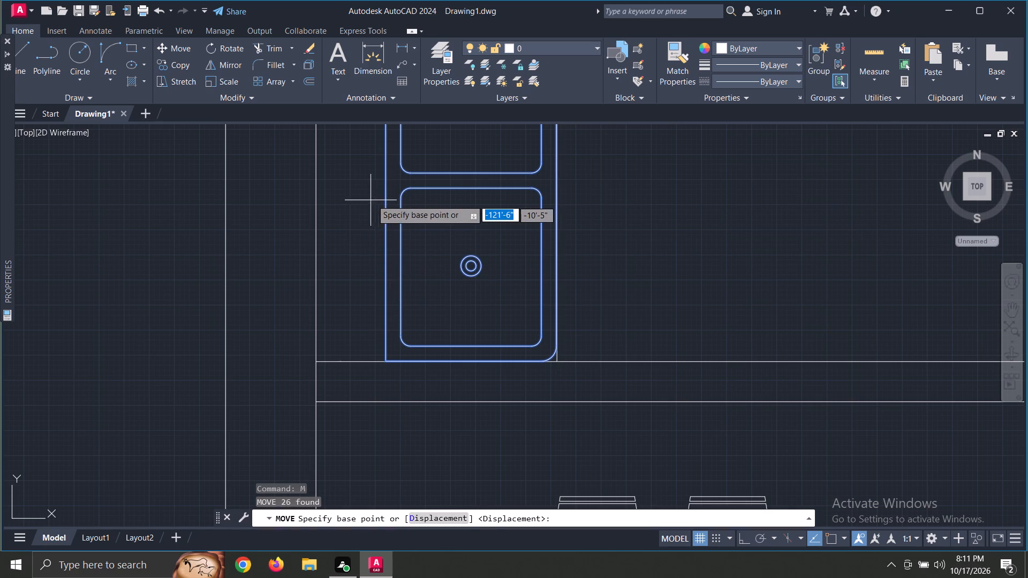
click(386, 191)
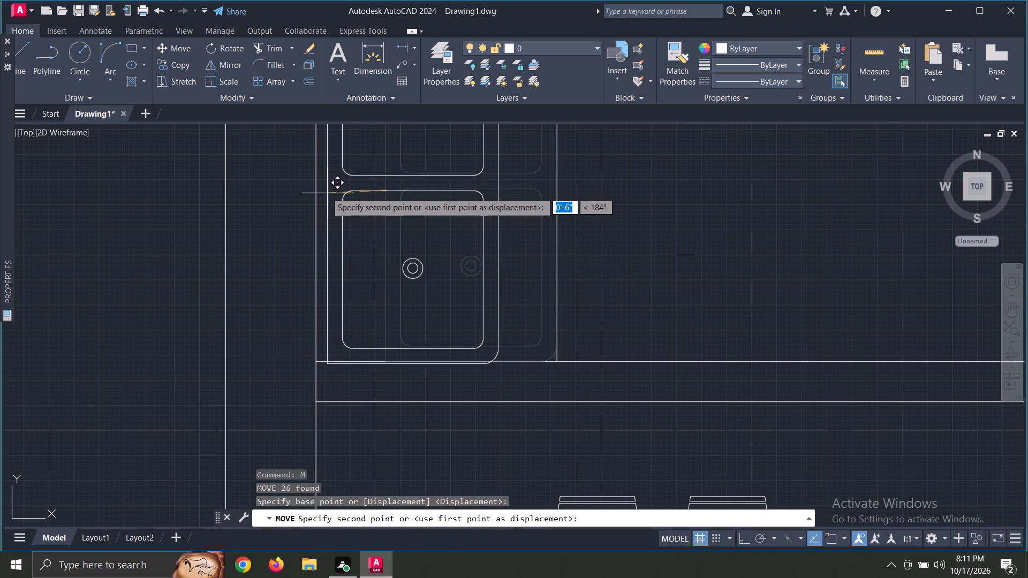
scroll(318, 189, up, 2)
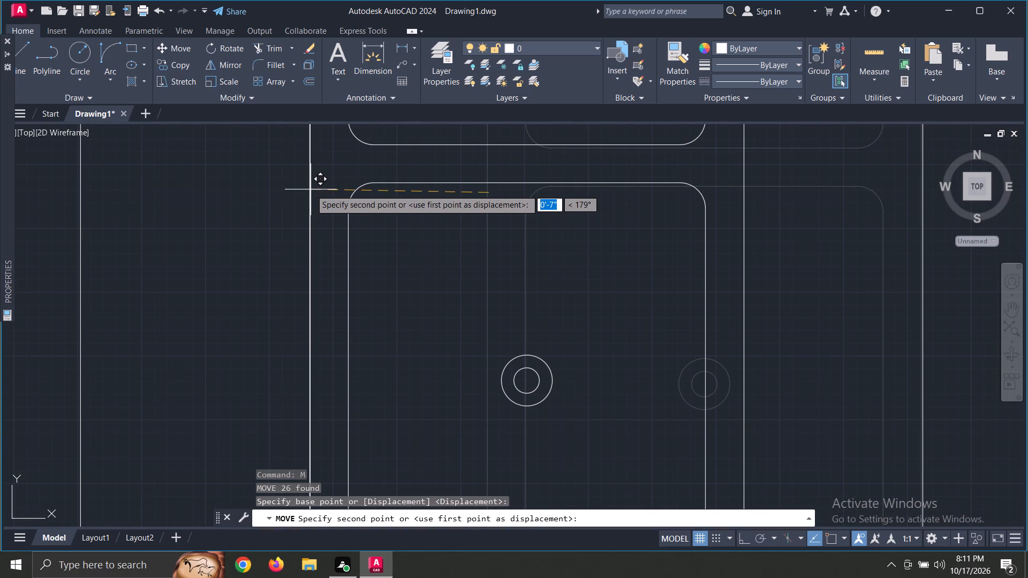
click(311, 189)
Move the double sink slightly south so its south edge meets the inner face of the kitchen's south wall.
scroll(355, 190, down, 3)
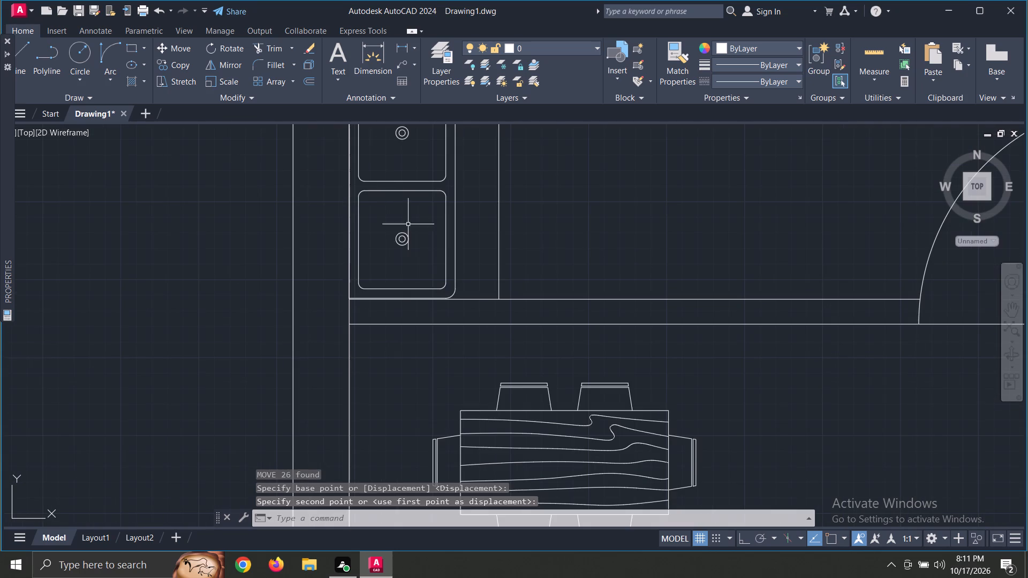
scroll(395, 257, up, 4)
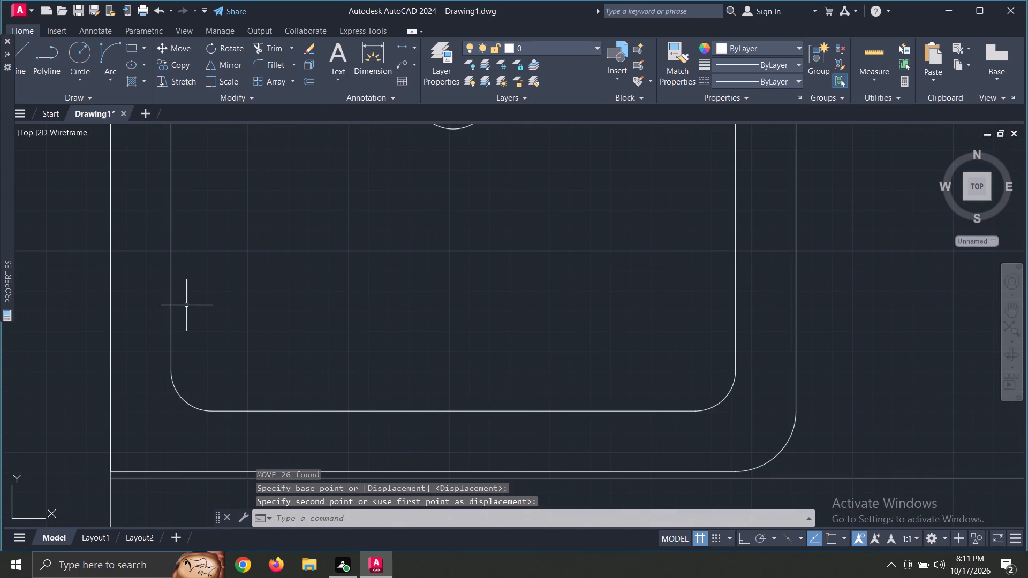
click(171, 301)
scroll(743, 221, down, 3)
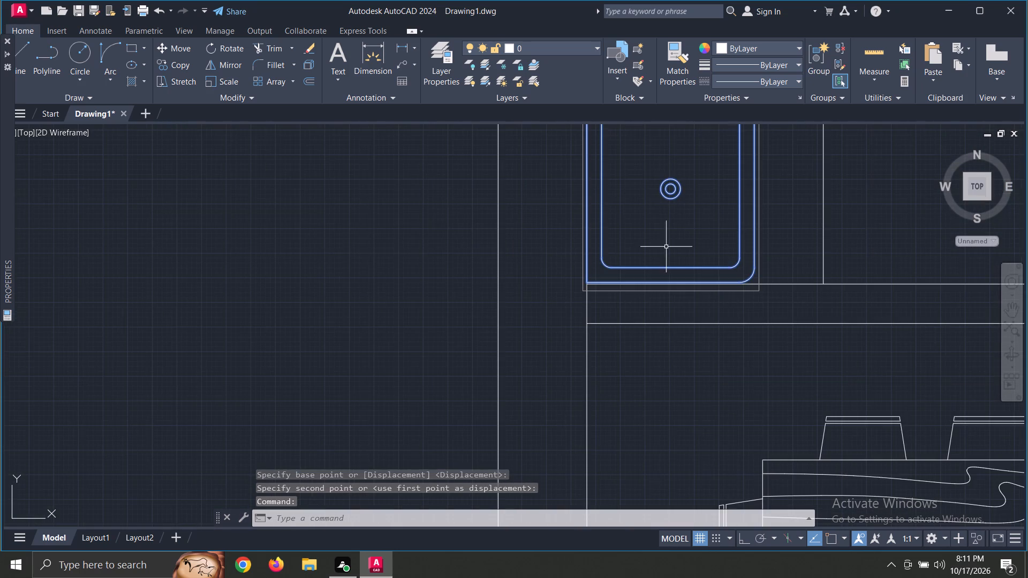
middle_drag(666, 247, 632, 140)
scroll(592, 181, up, 3)
middle_drag(524, 174, 512, 208)
scroll(512, 208, up, 1)
click(506, 181)
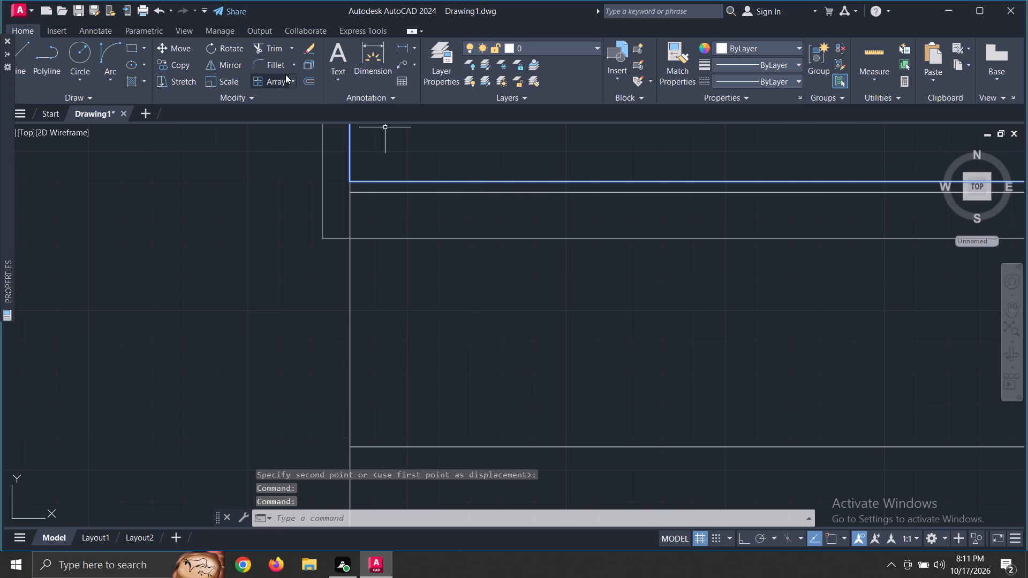
key(m)
key(space)
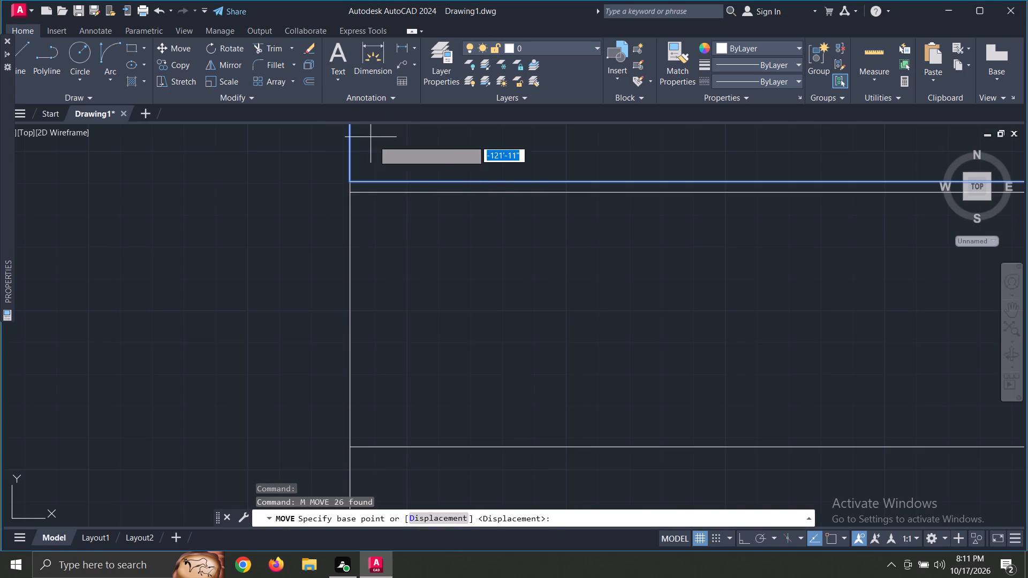
click(651, 181)
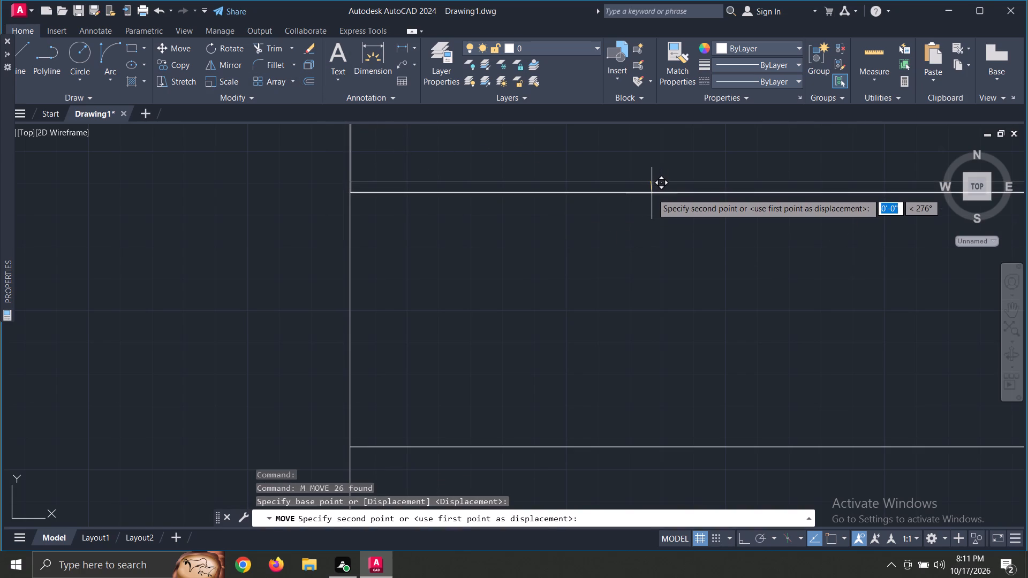
click(652, 193)
Examine the whole floor plan with its furnished rooms and the spare furniture blocks around it.
scroll(703, 162, down, 4)
middle_drag(744, 250, 639, 277)
scroll(608, 276, down, 5)
middle_drag(797, 294, 571, 275)
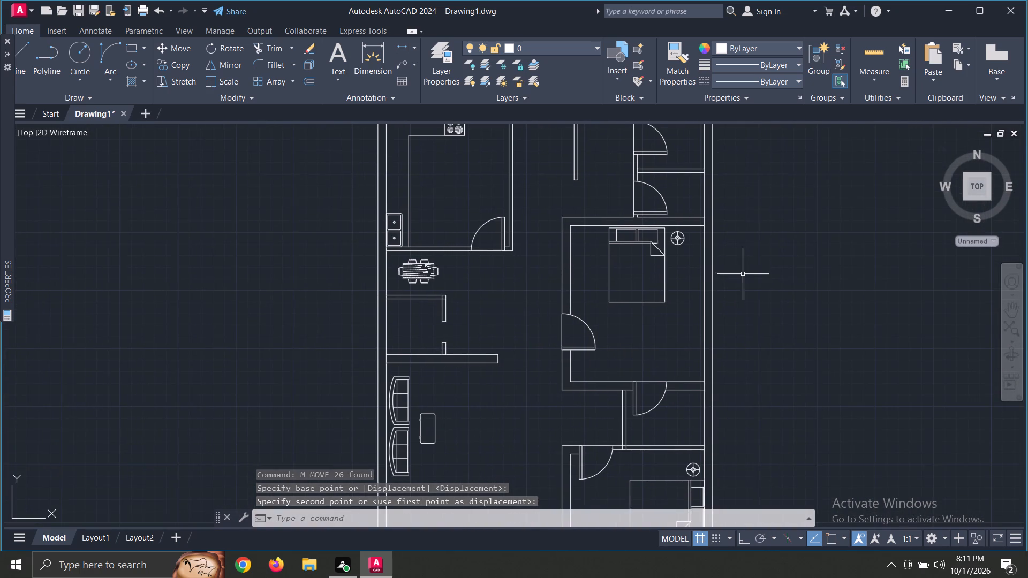
scroll(771, 273, down, 1)
scroll(797, 274, up, 1)
scroll(798, 272, down, 2)
middle_drag(757, 263, 755, 262)
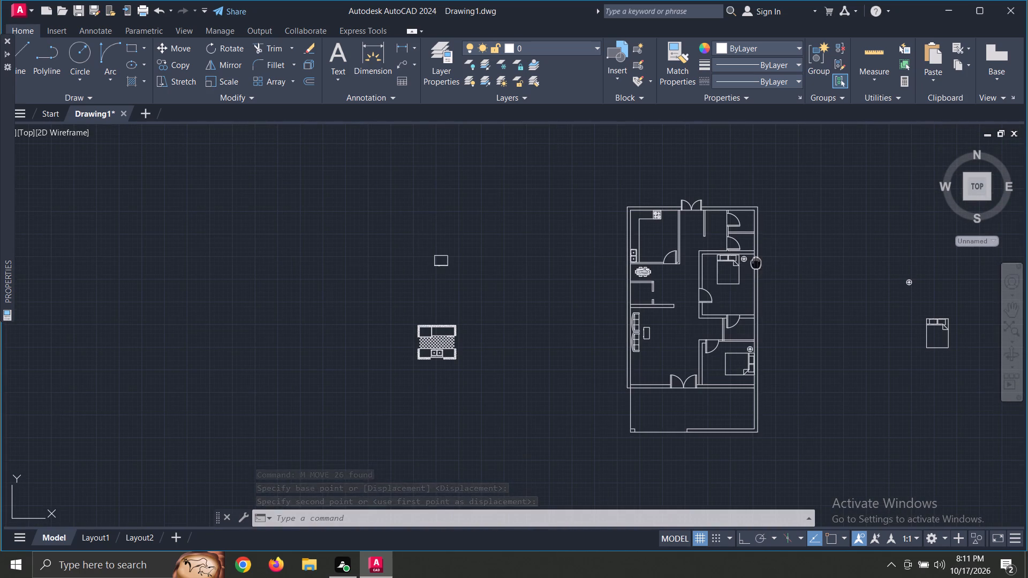
middle_drag(755, 262, 699, 253)
scroll(752, 260, up, 1)
middle_drag(739, 277, 739, 266)
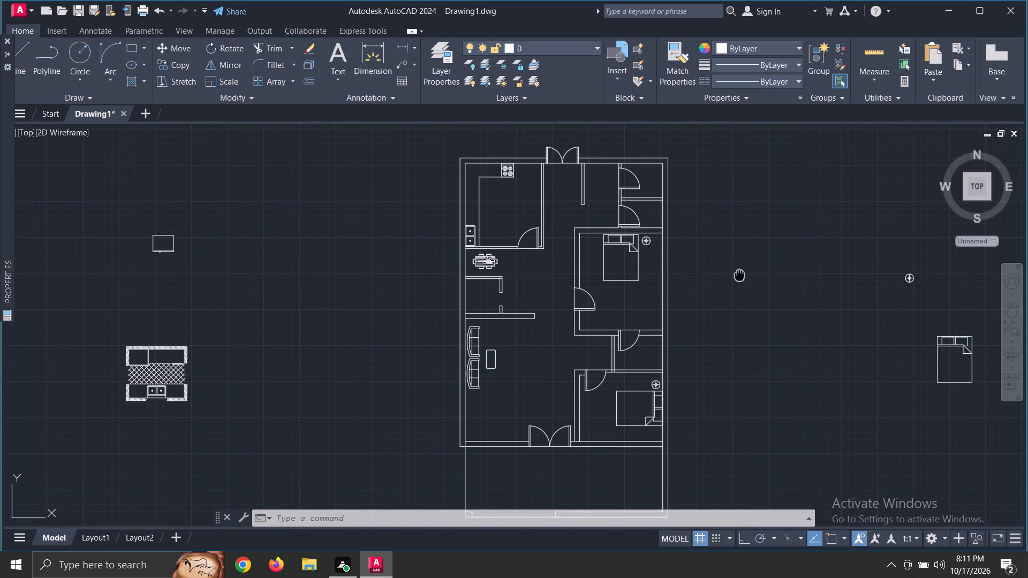
middle_drag(739, 266, 738, 268)
middle_drag(738, 268, 738, 257)
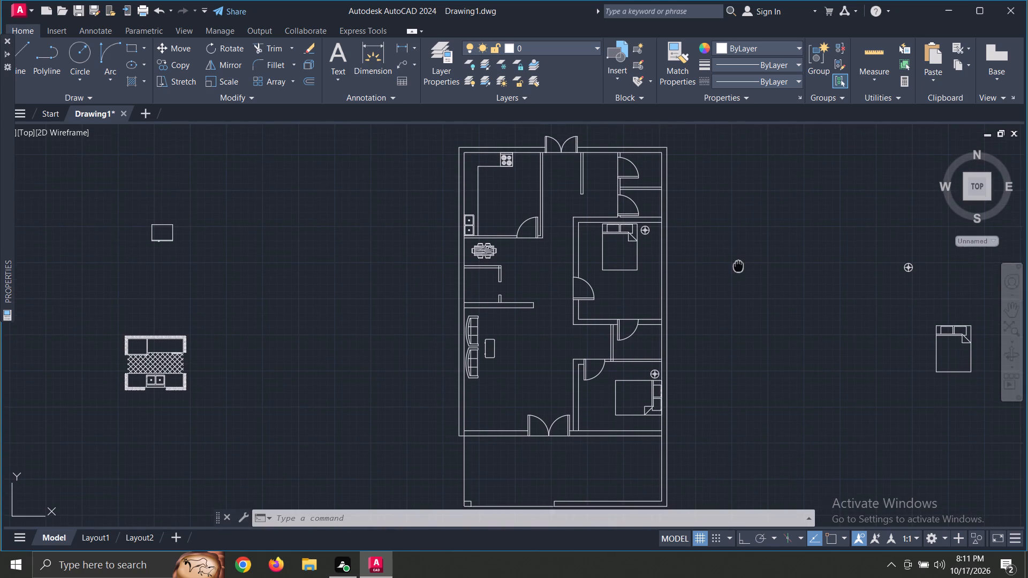
middle_drag(738, 257, 739, 228)
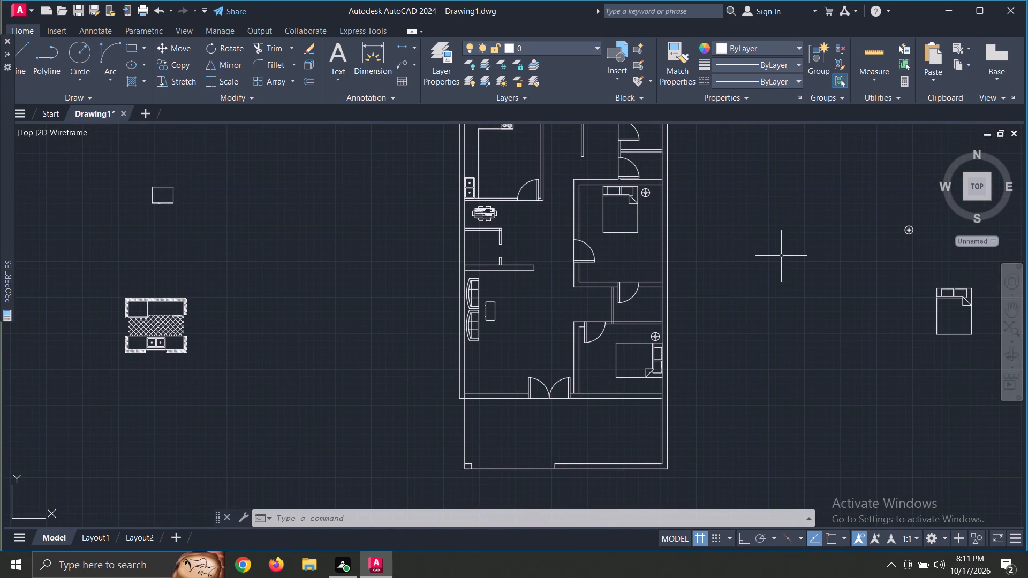
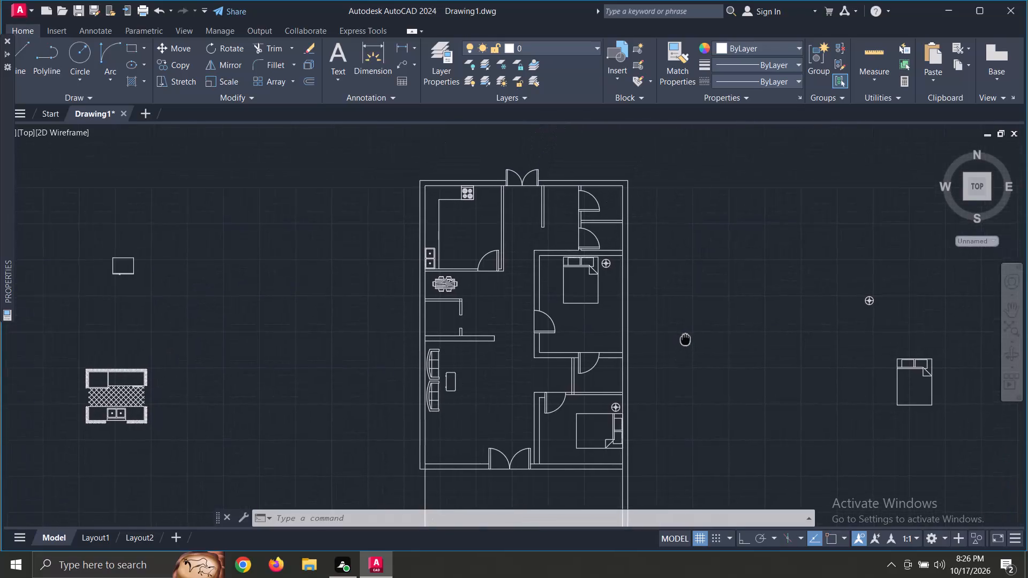
Draw a 3' wide by 6' tall rectangle of lines with Ortho on, in the empty space east of the floor plan.
scroll(679, 336, up, 1)
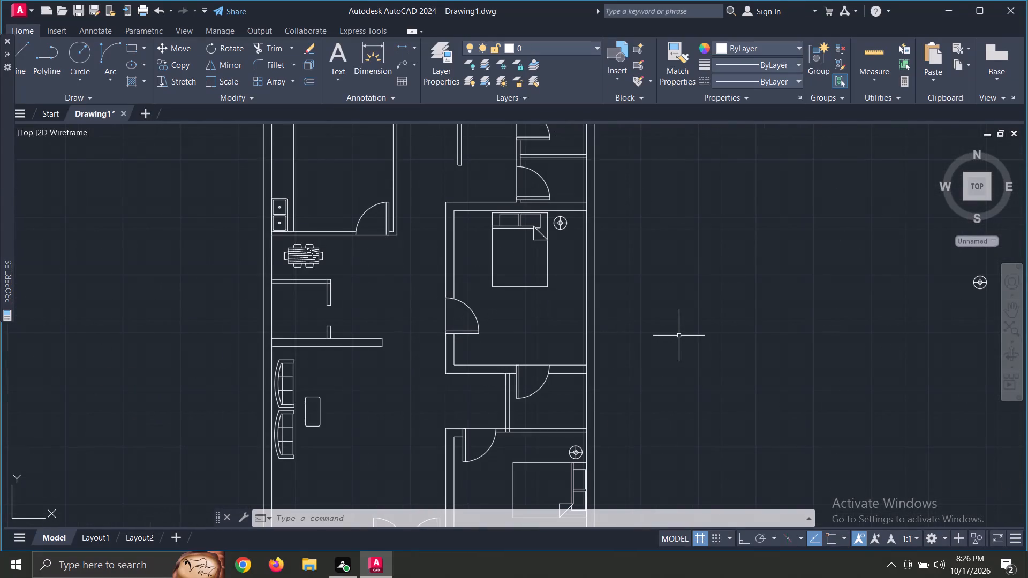
middle_drag(692, 322, 713, 381)
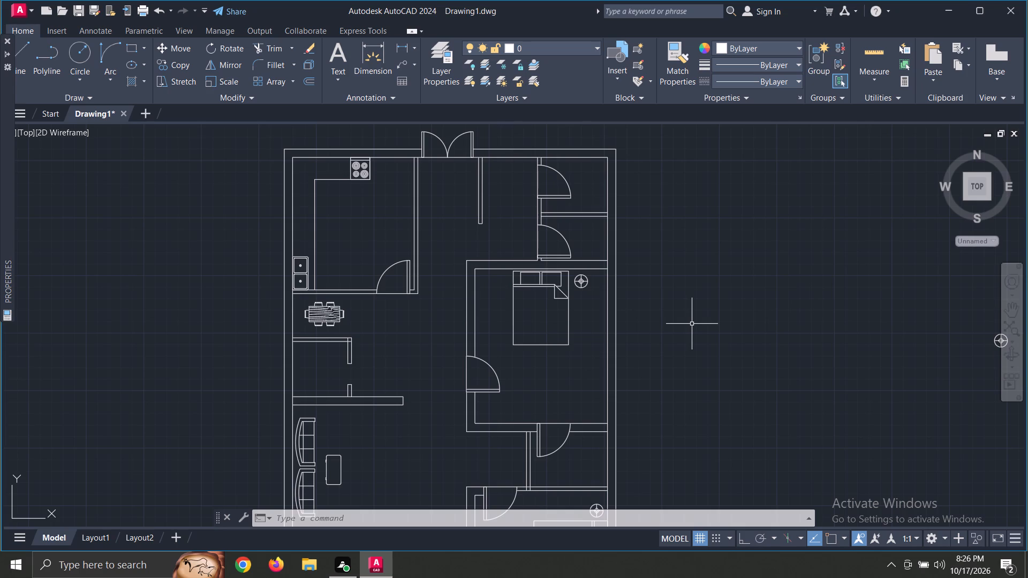
key(l)
key(space)
key(F8)
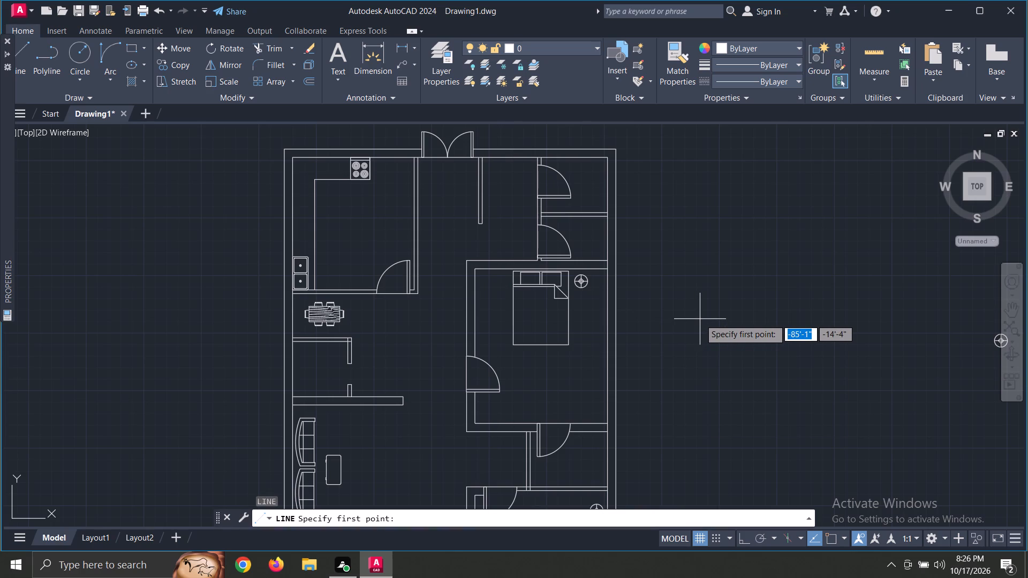
click(785, 211)
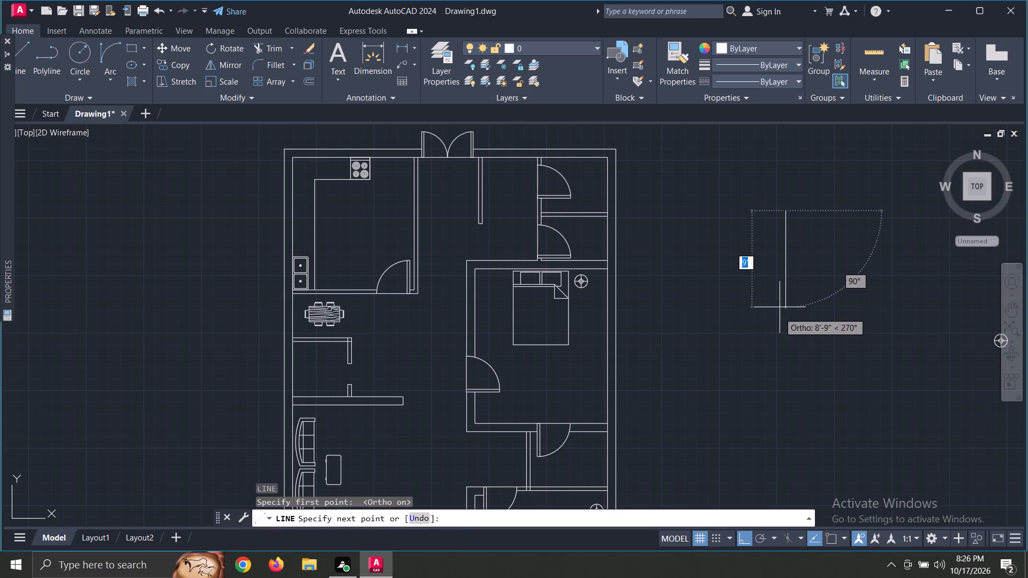
text(6')
key(Return)
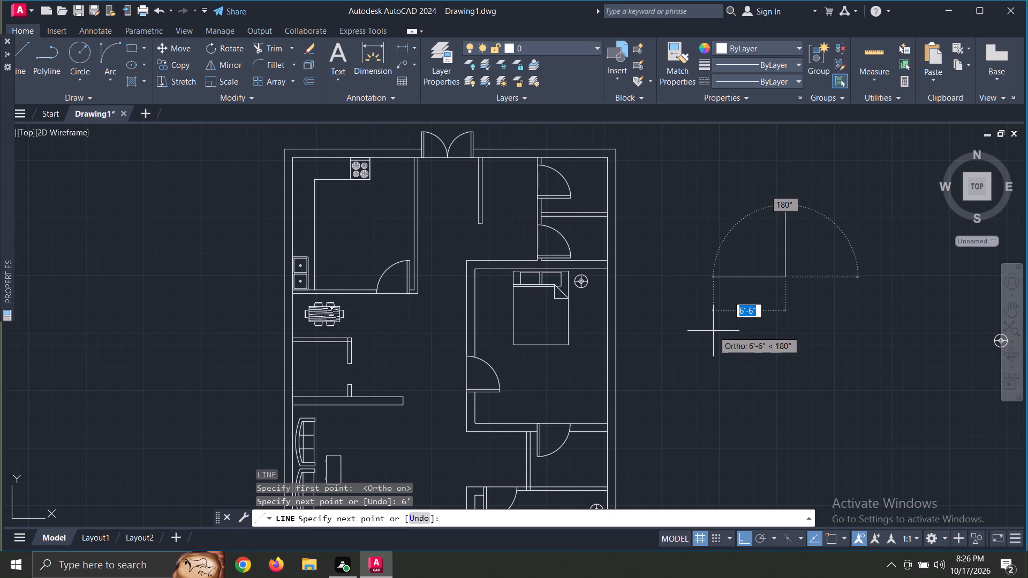
text(3')
key(Return)
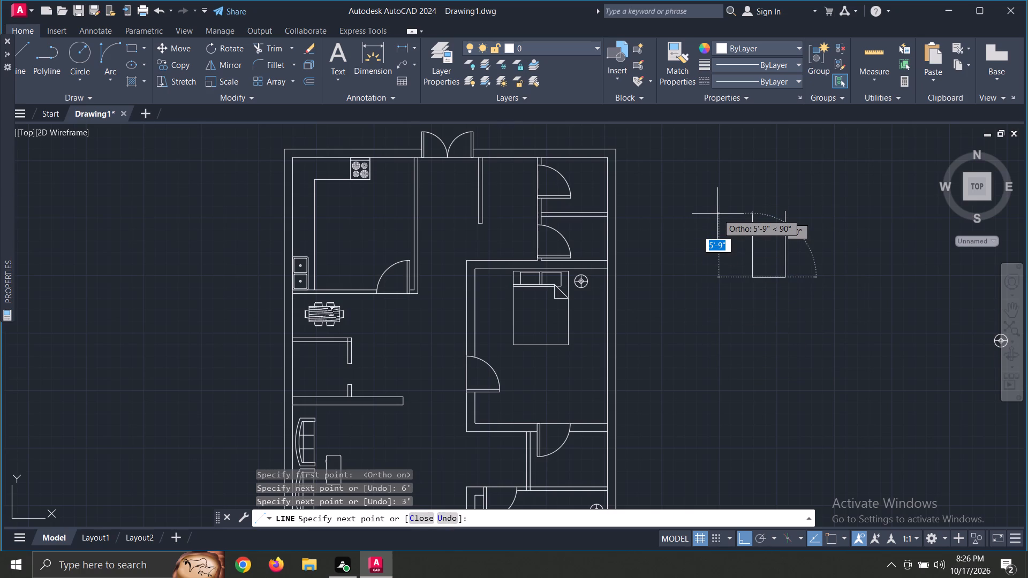
text(6')
key(Return)
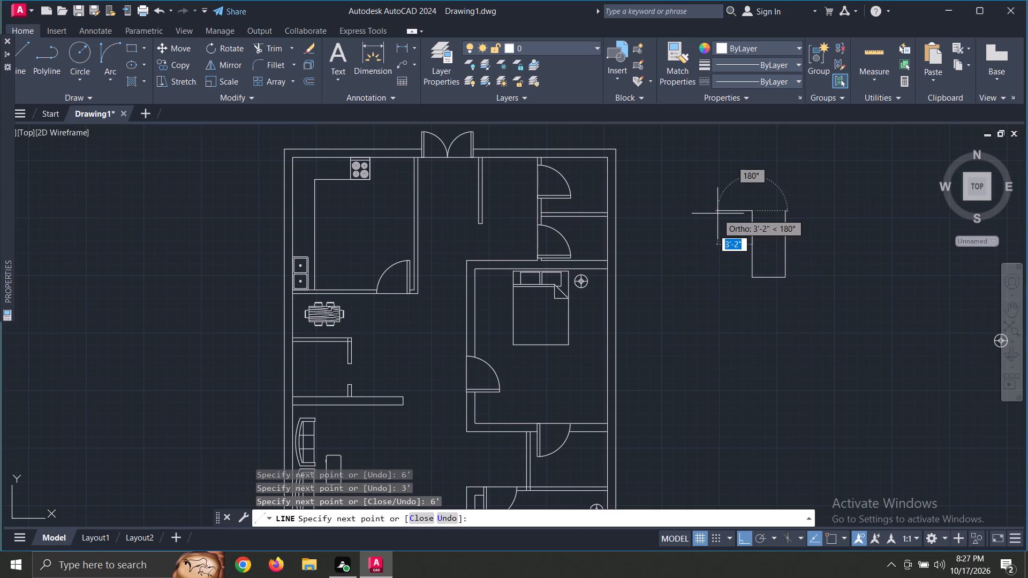
text(3')
key(Return)
key(Escape)
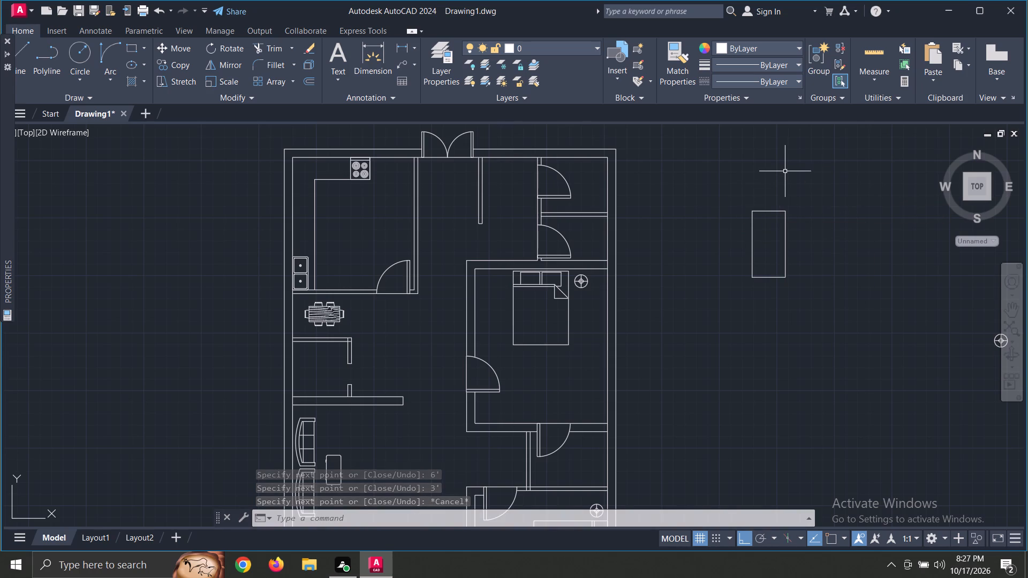
Offset the rectangle's top edge downward twice at 2' spacing to divide it into three equal compartments.
text(o 2')
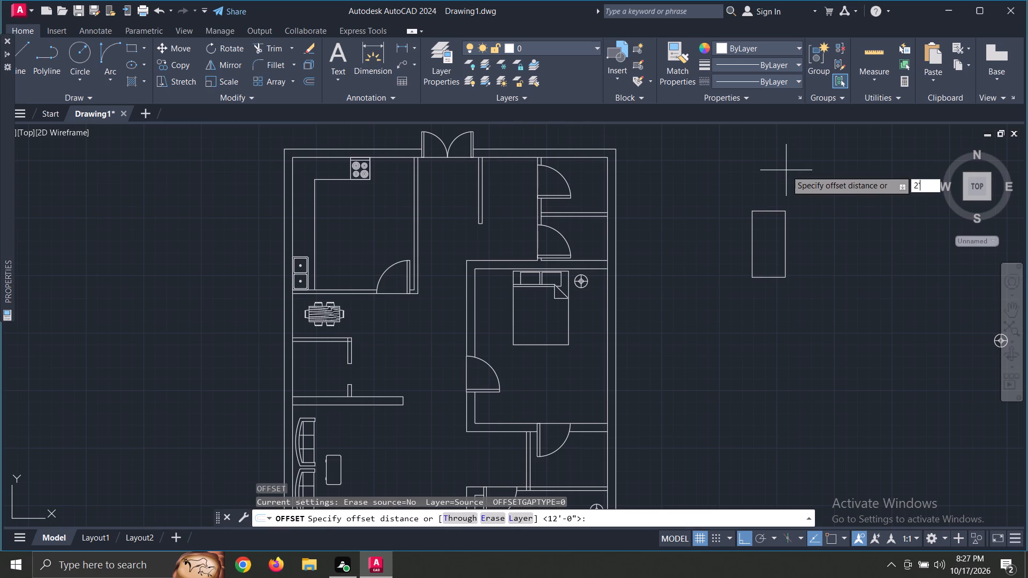
key(Return)
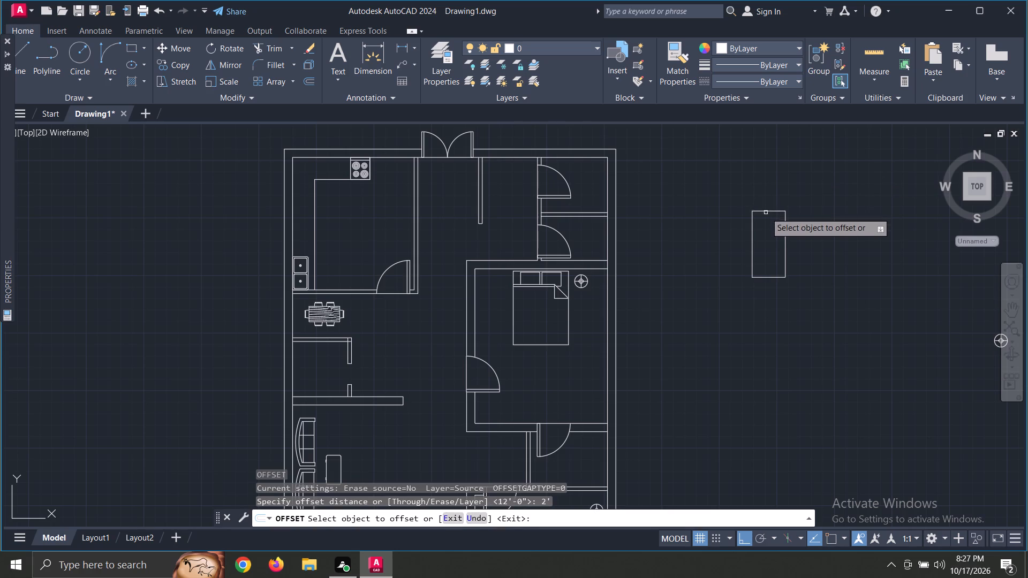
click(766, 212)
click(766, 231)
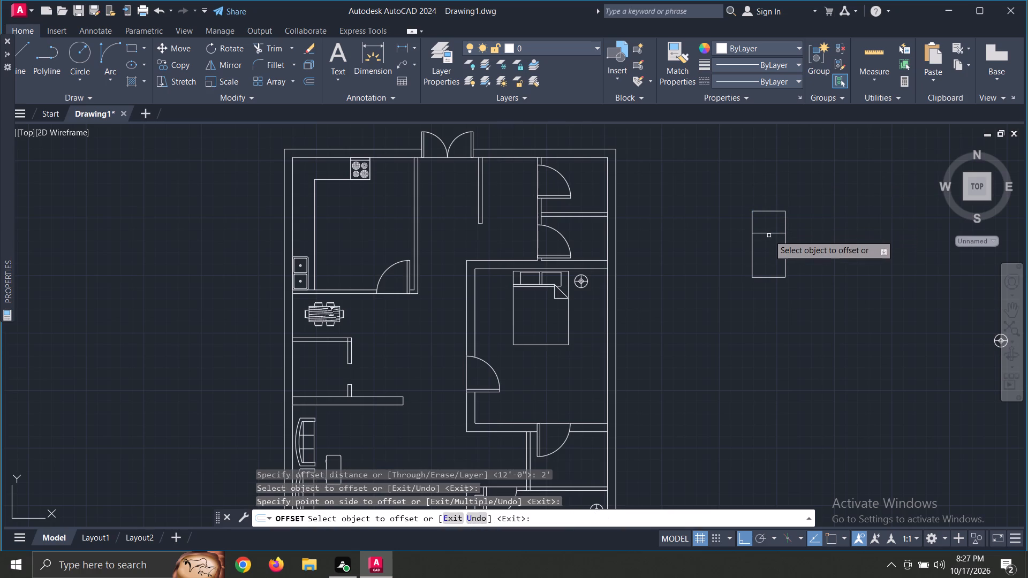
click(769, 234)
click(767, 244)
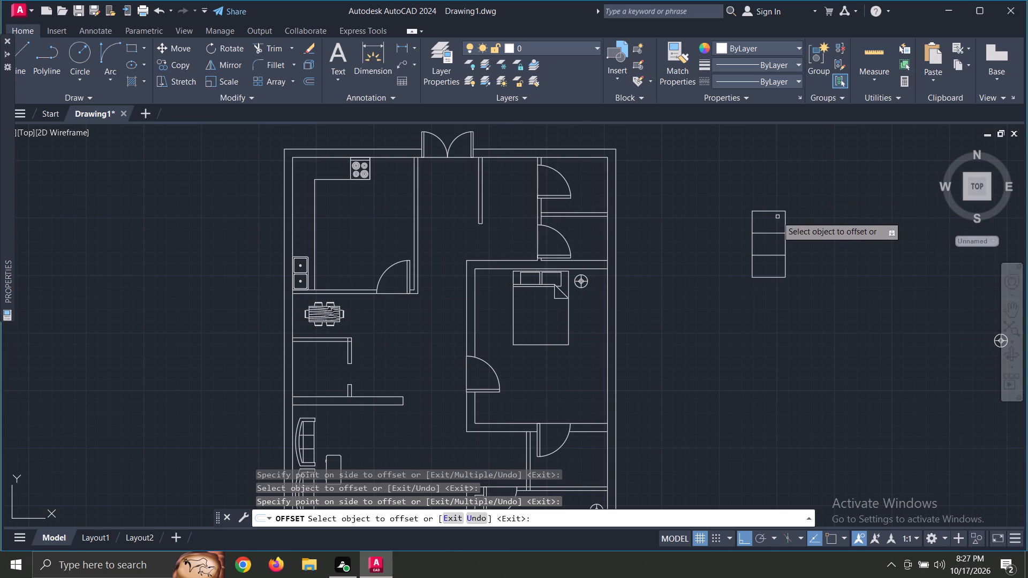
key(Escape)
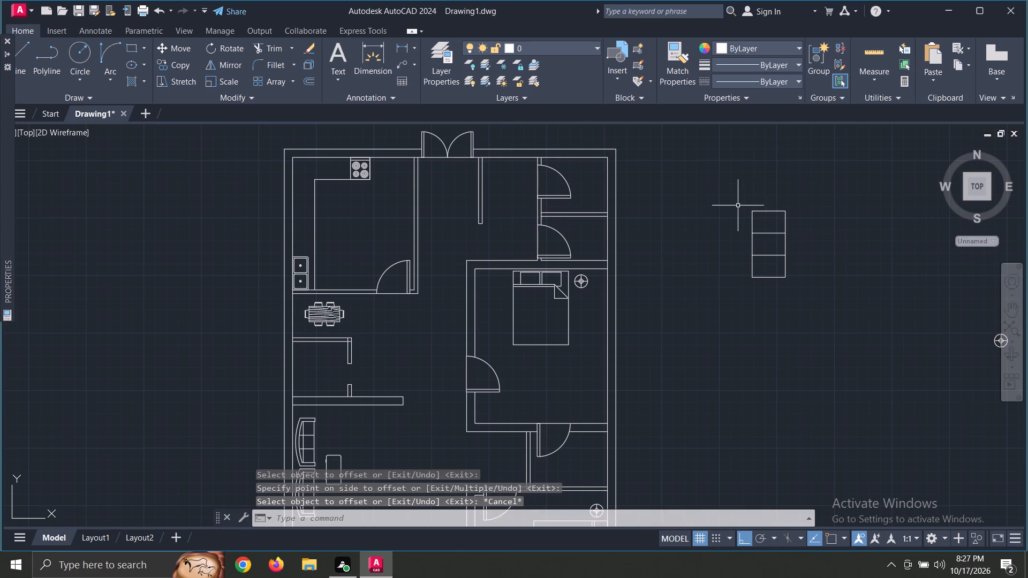
Group all the lines of the three-compartment rectangle into one unnamed group.
click(744, 199)
click(806, 288)
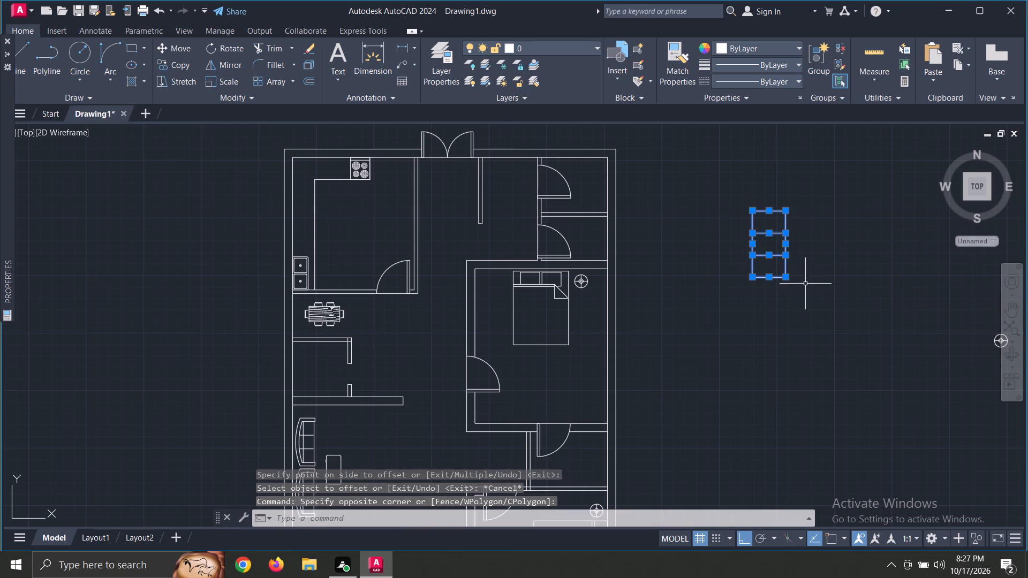
key(g)
key(space)
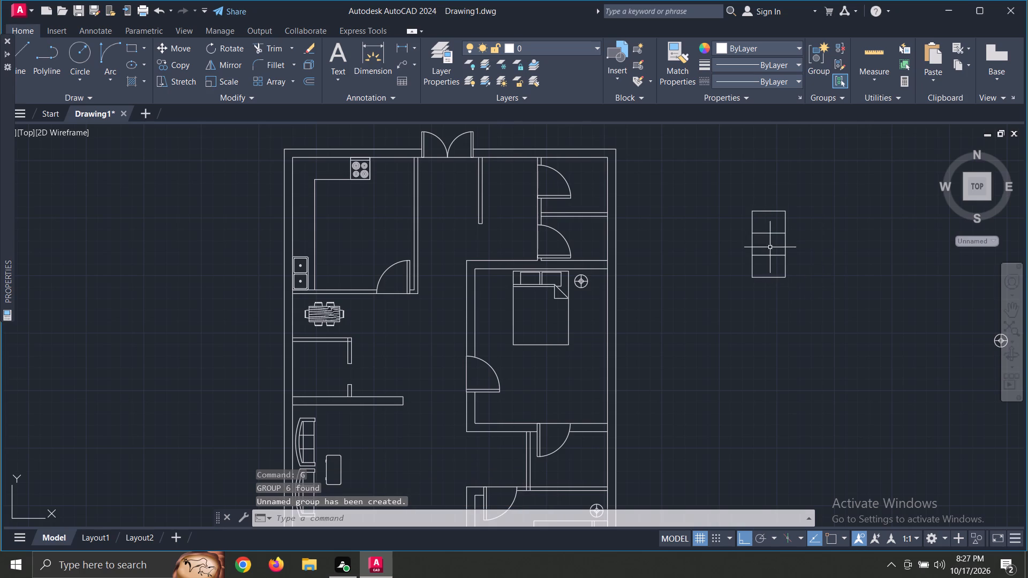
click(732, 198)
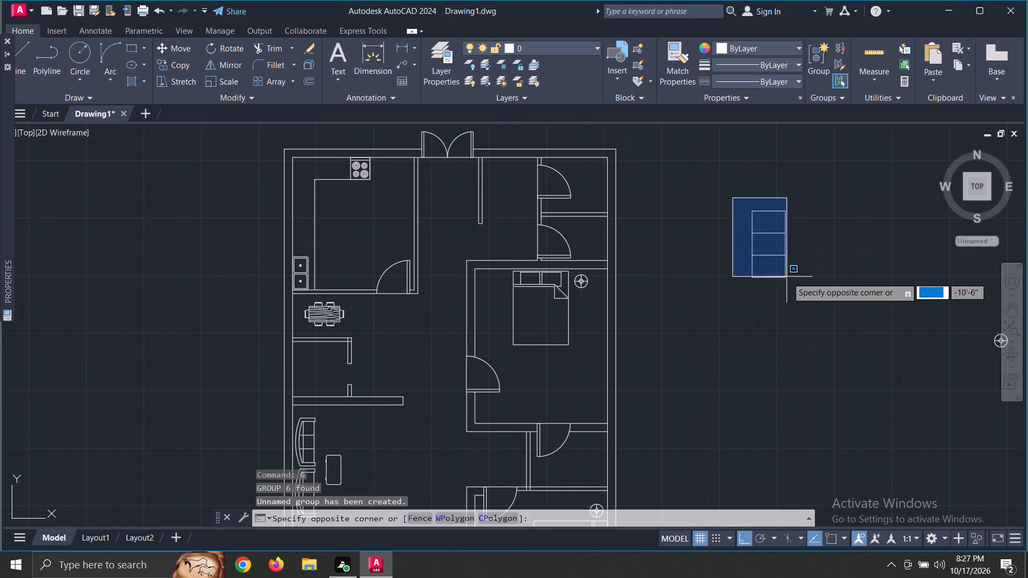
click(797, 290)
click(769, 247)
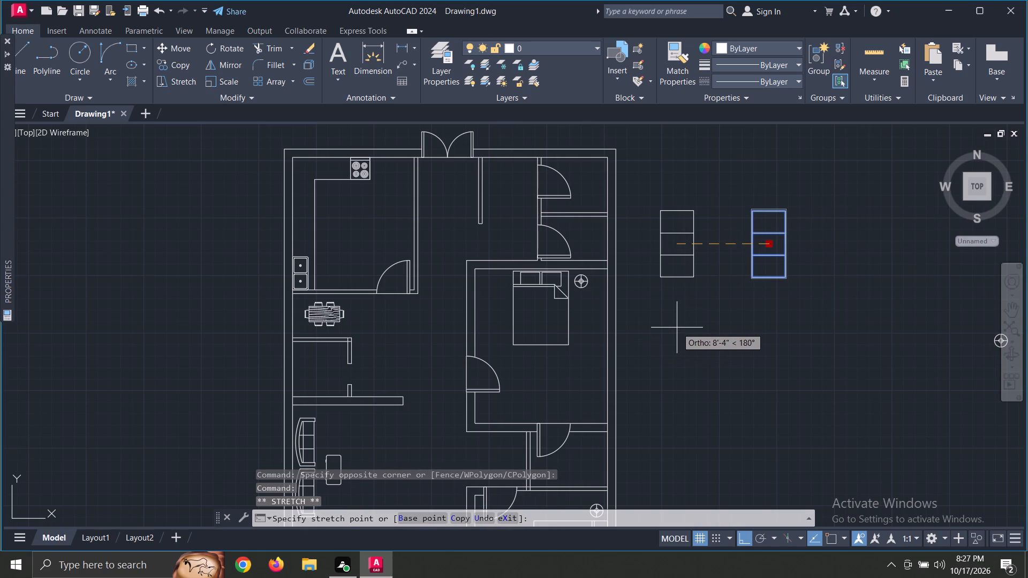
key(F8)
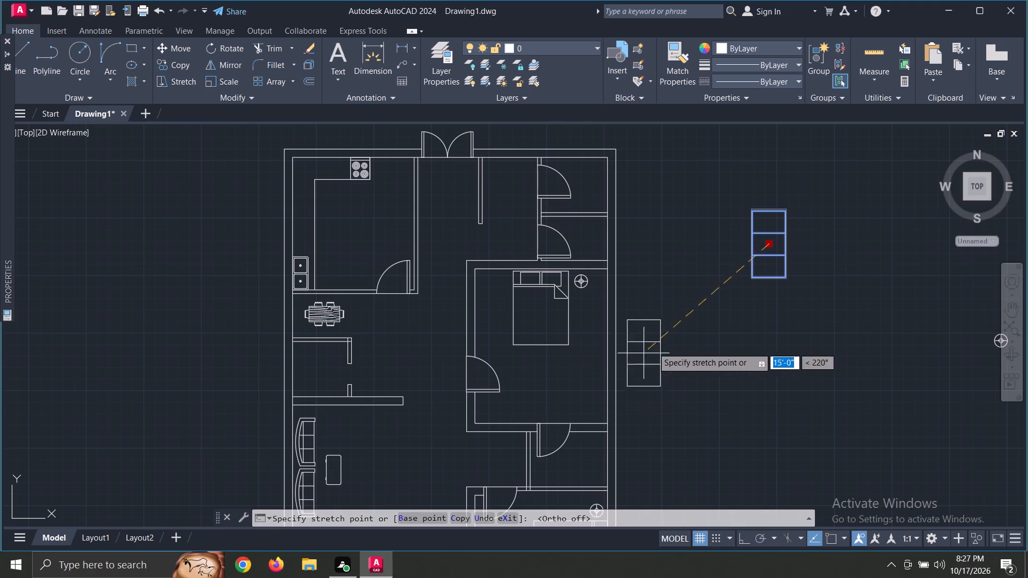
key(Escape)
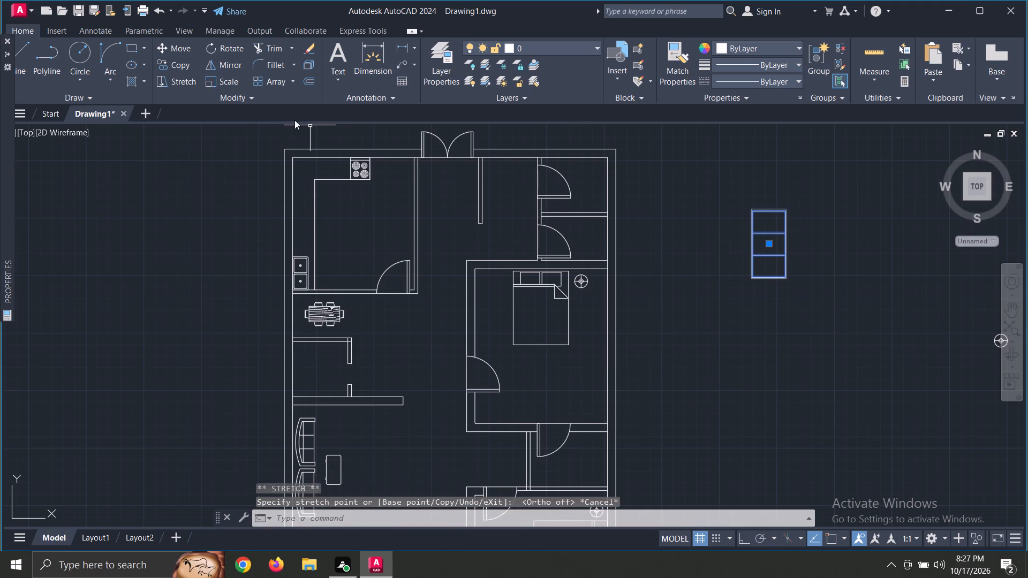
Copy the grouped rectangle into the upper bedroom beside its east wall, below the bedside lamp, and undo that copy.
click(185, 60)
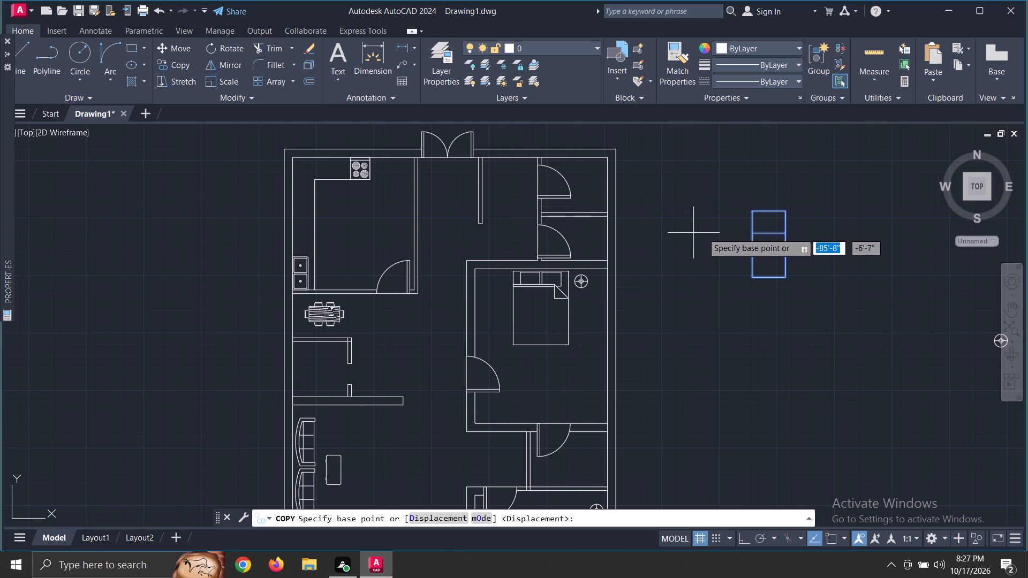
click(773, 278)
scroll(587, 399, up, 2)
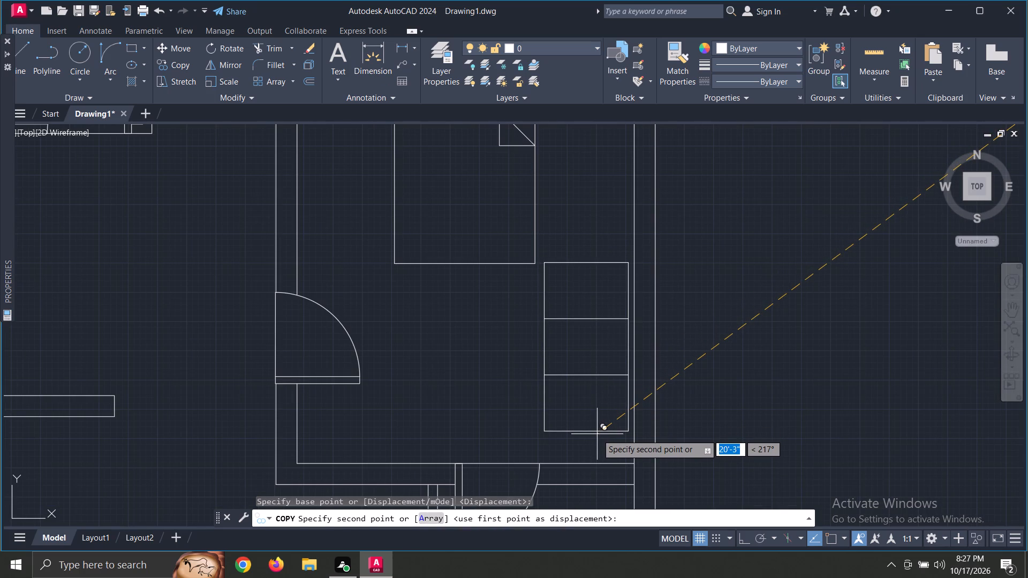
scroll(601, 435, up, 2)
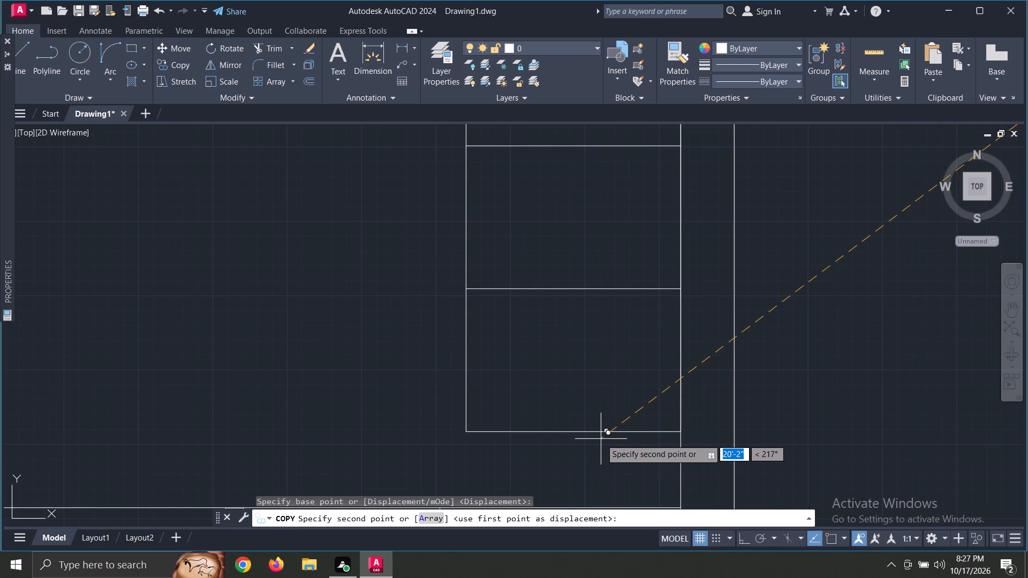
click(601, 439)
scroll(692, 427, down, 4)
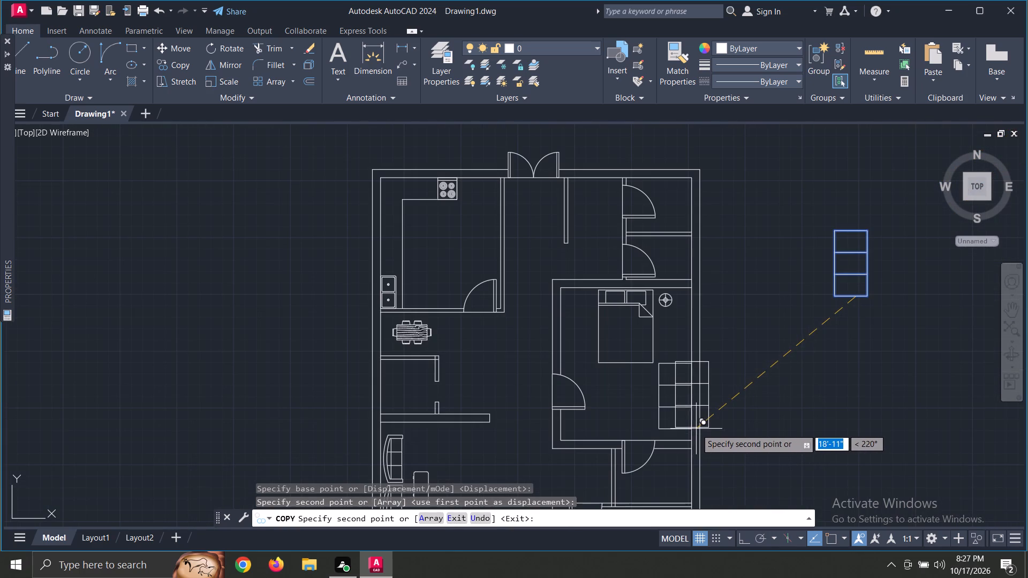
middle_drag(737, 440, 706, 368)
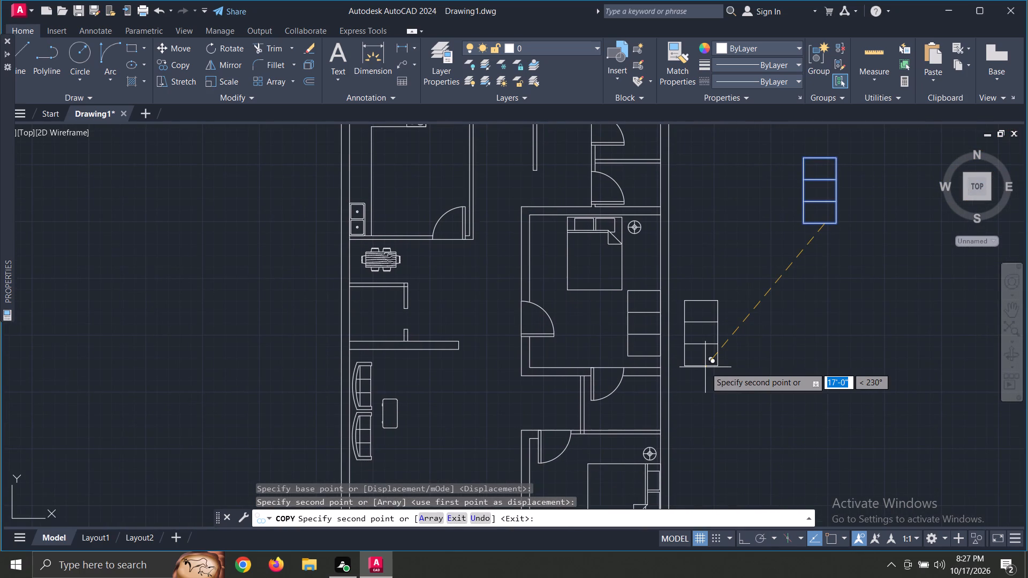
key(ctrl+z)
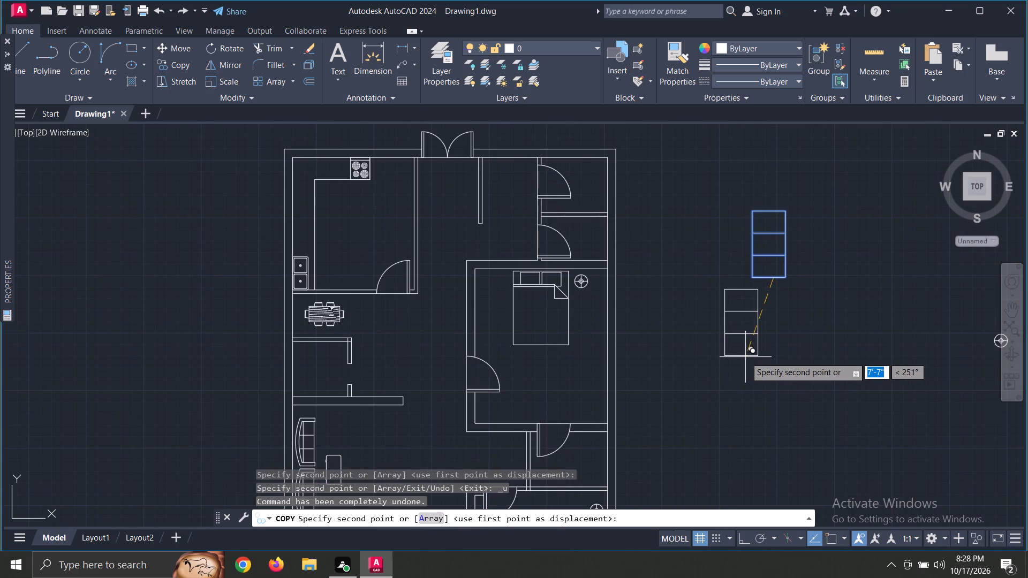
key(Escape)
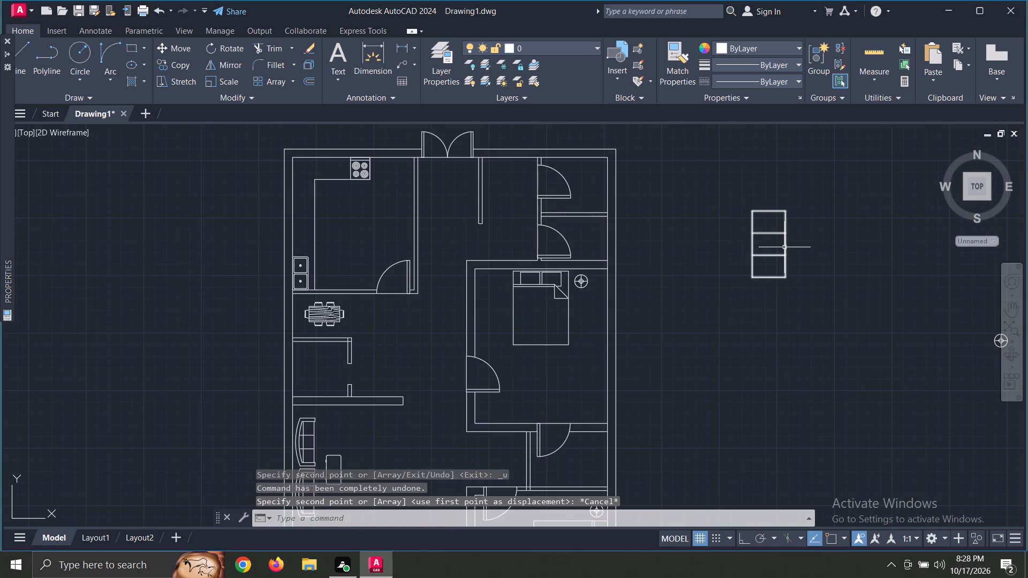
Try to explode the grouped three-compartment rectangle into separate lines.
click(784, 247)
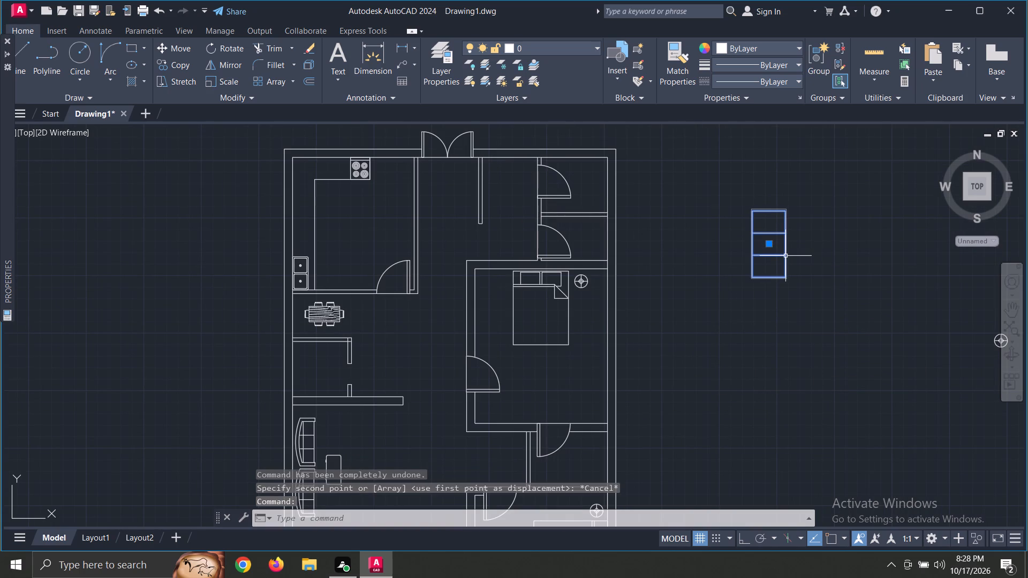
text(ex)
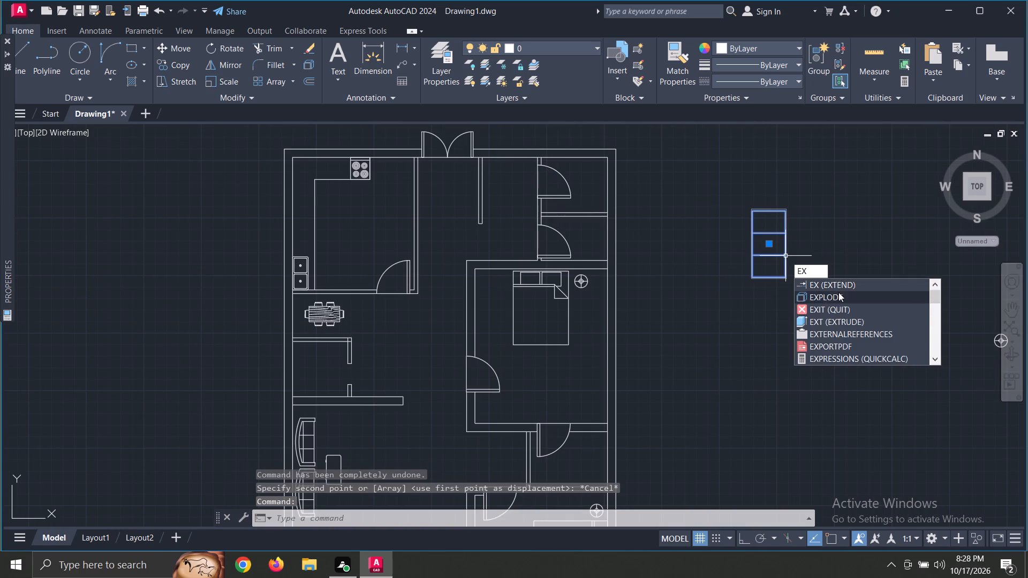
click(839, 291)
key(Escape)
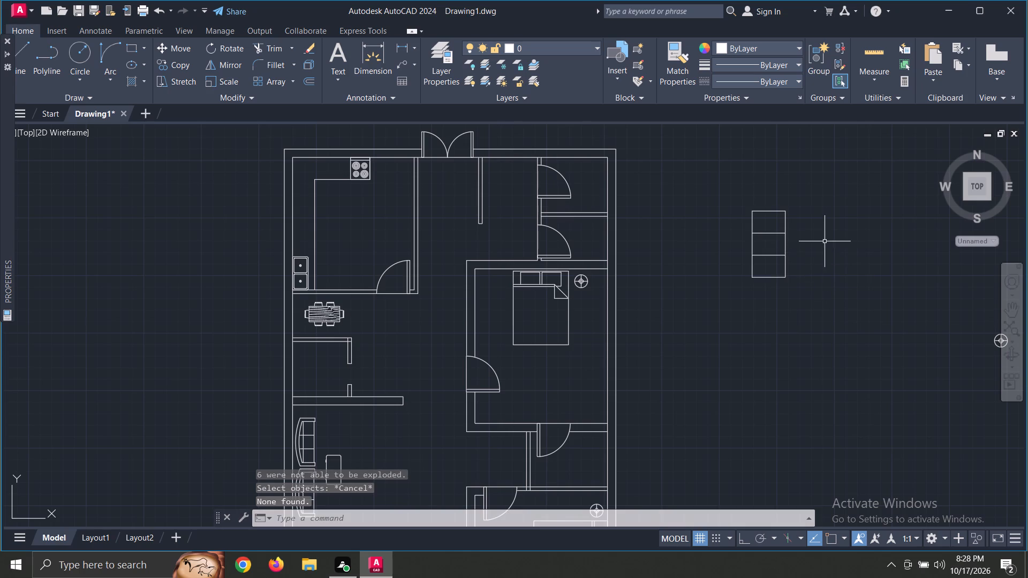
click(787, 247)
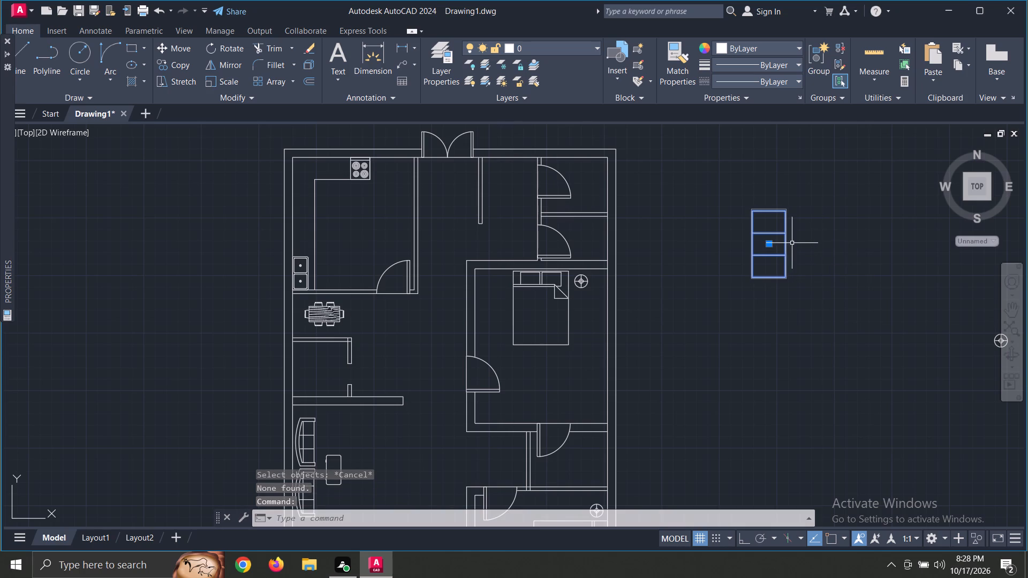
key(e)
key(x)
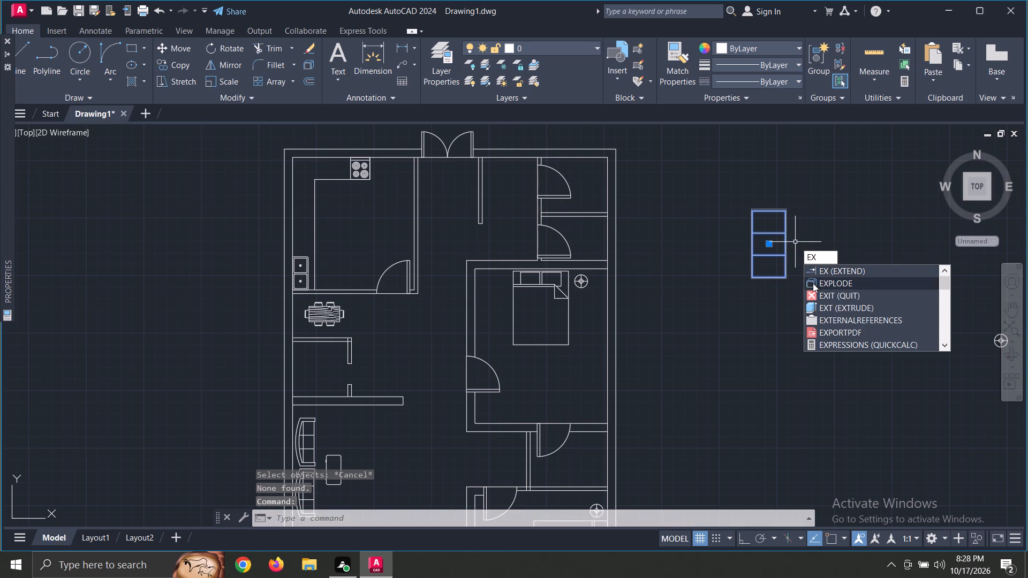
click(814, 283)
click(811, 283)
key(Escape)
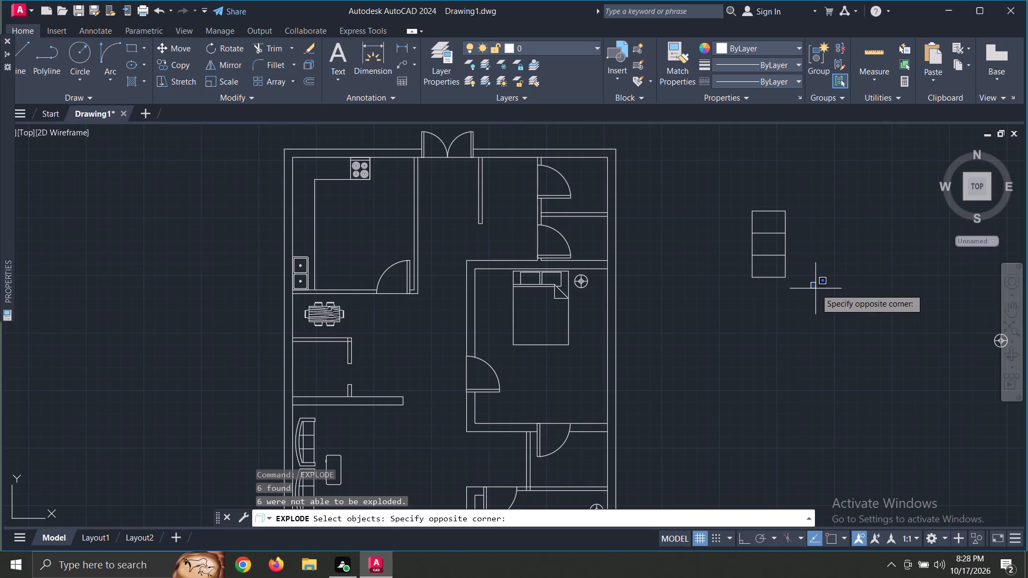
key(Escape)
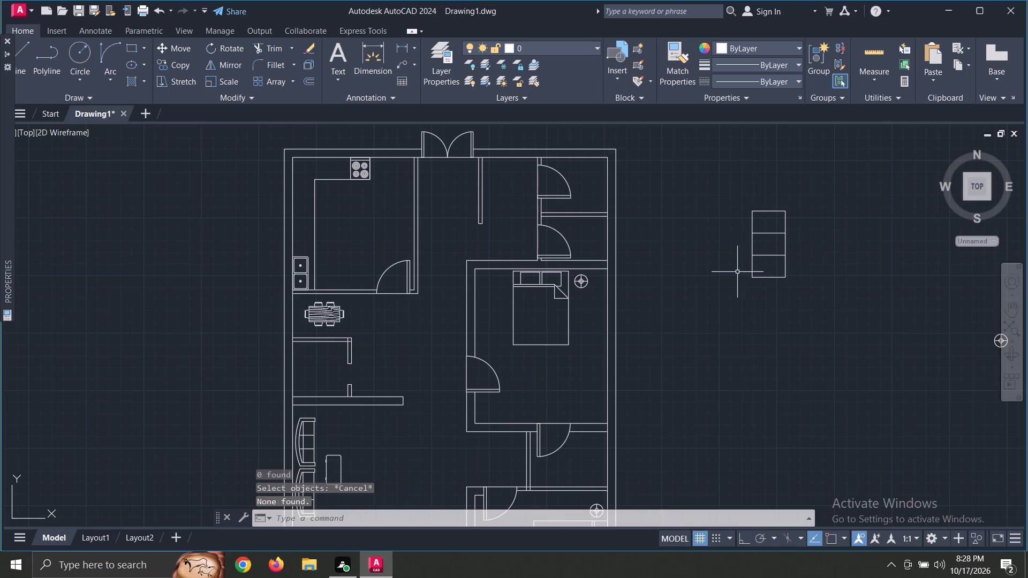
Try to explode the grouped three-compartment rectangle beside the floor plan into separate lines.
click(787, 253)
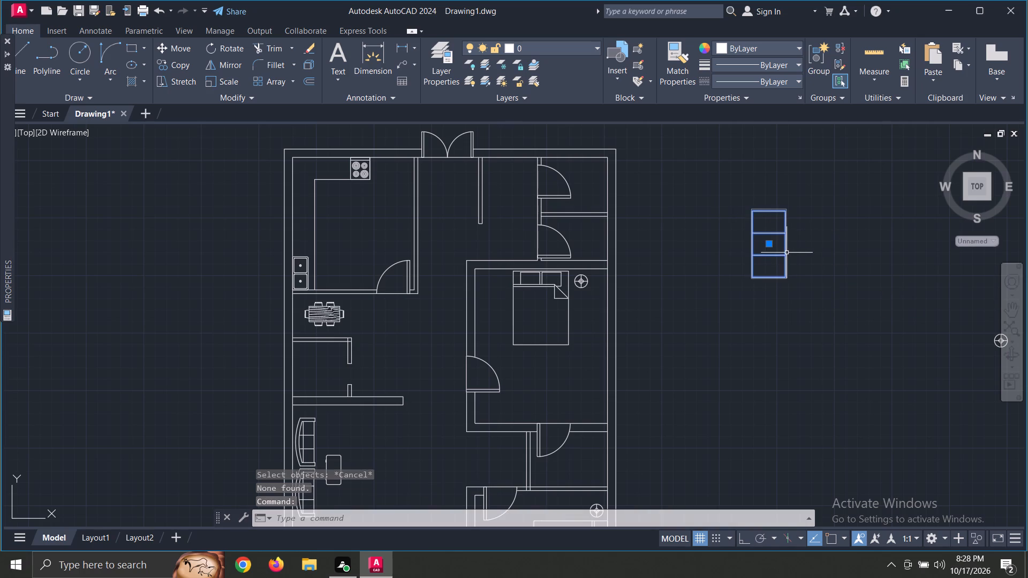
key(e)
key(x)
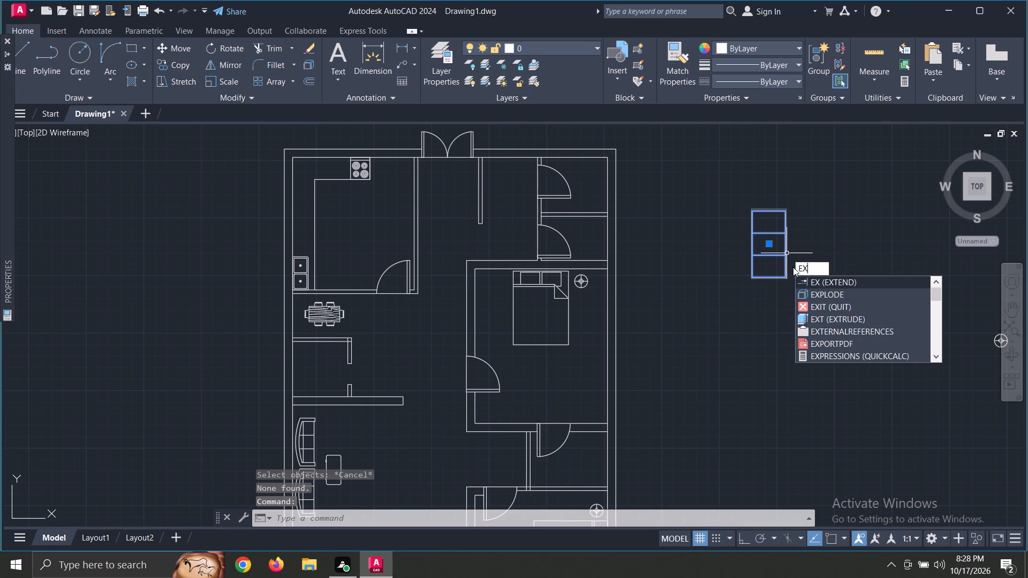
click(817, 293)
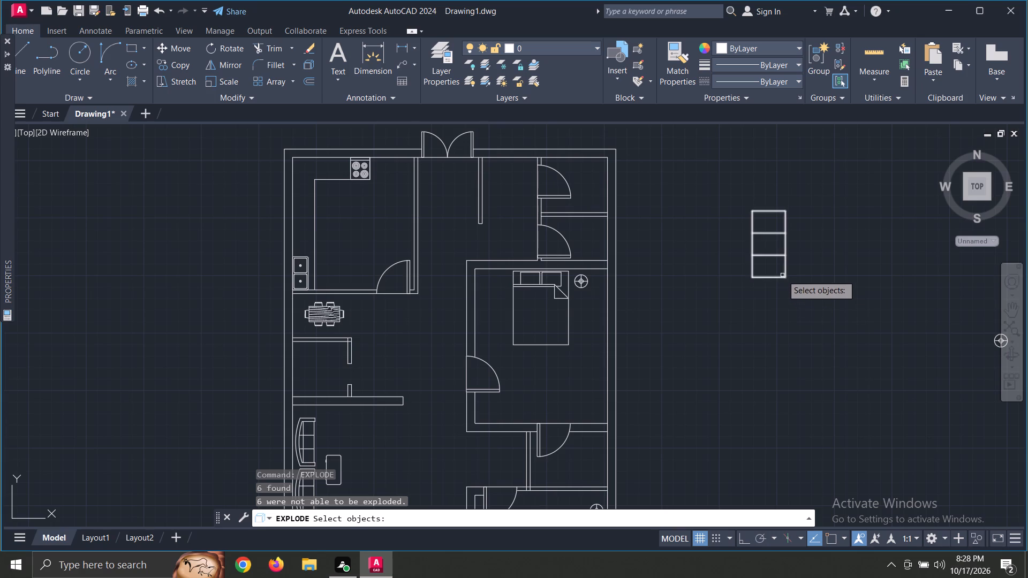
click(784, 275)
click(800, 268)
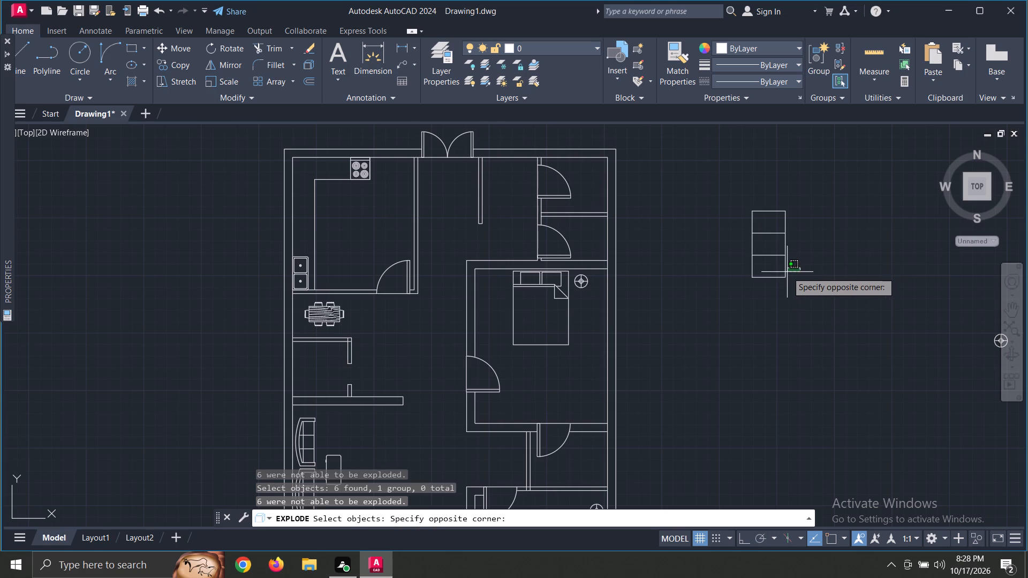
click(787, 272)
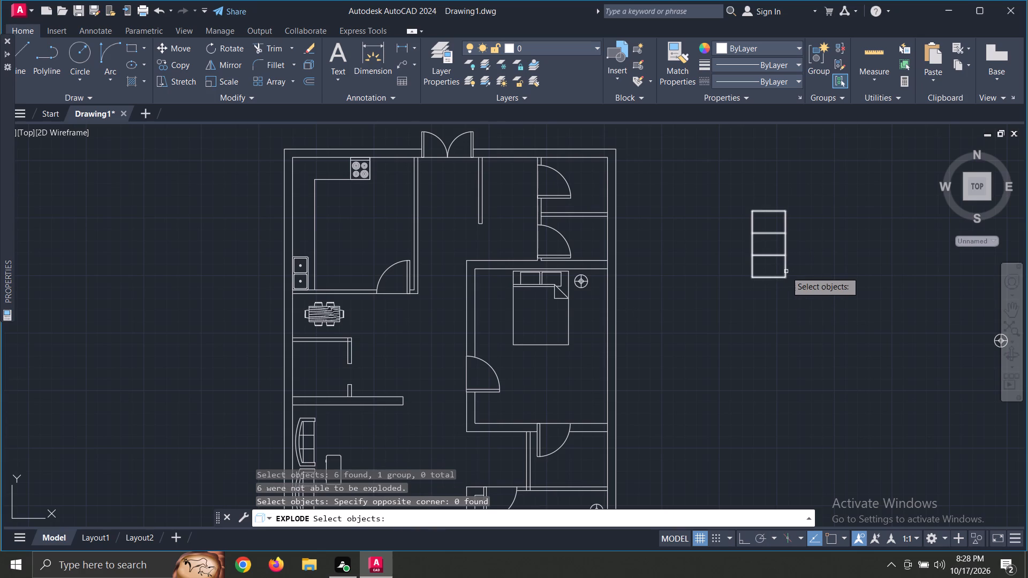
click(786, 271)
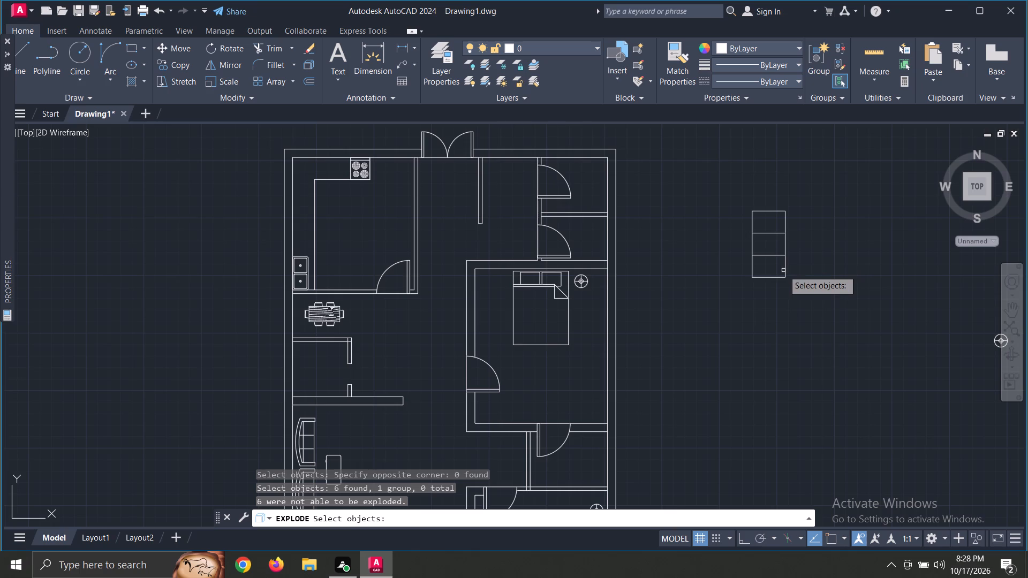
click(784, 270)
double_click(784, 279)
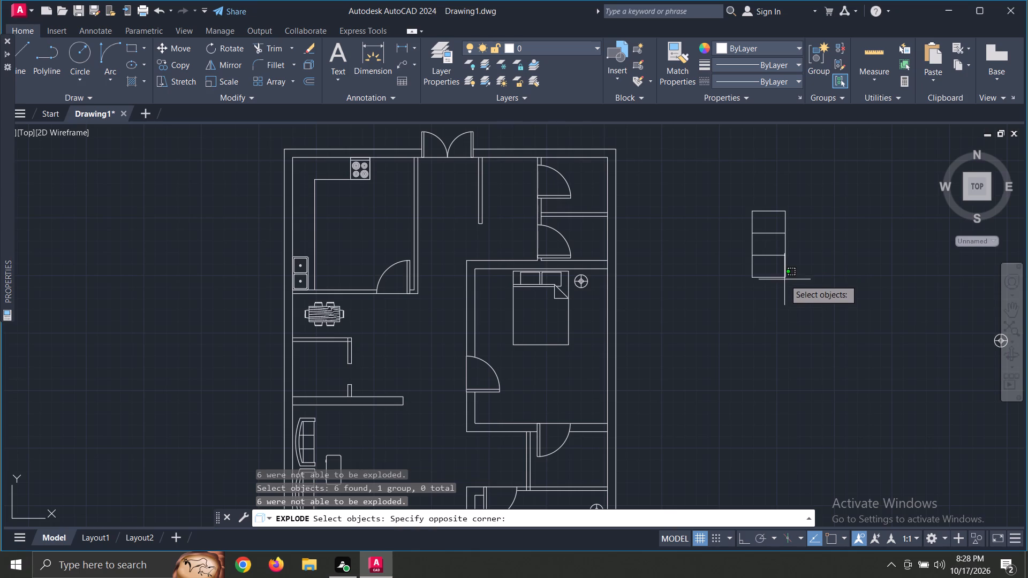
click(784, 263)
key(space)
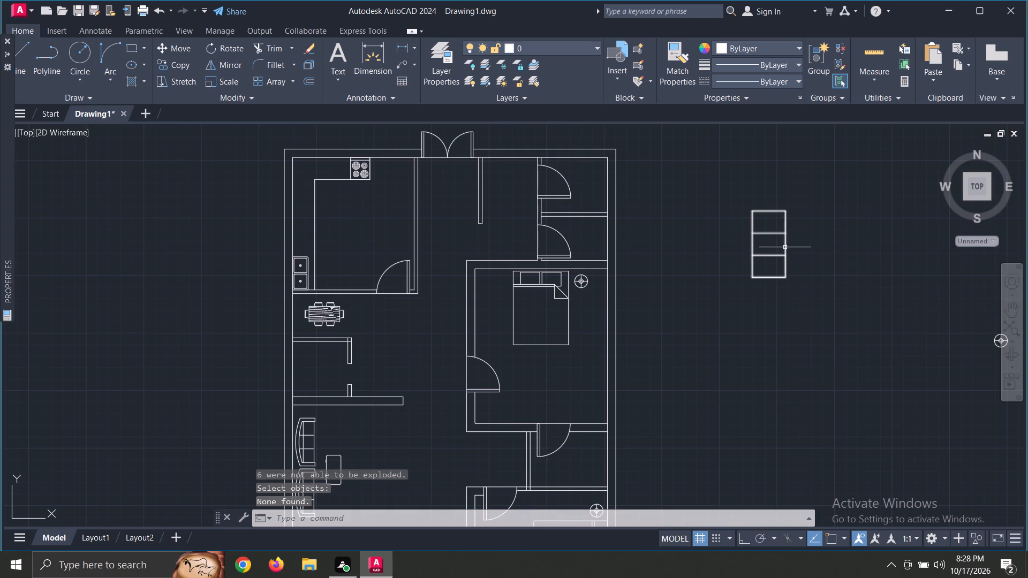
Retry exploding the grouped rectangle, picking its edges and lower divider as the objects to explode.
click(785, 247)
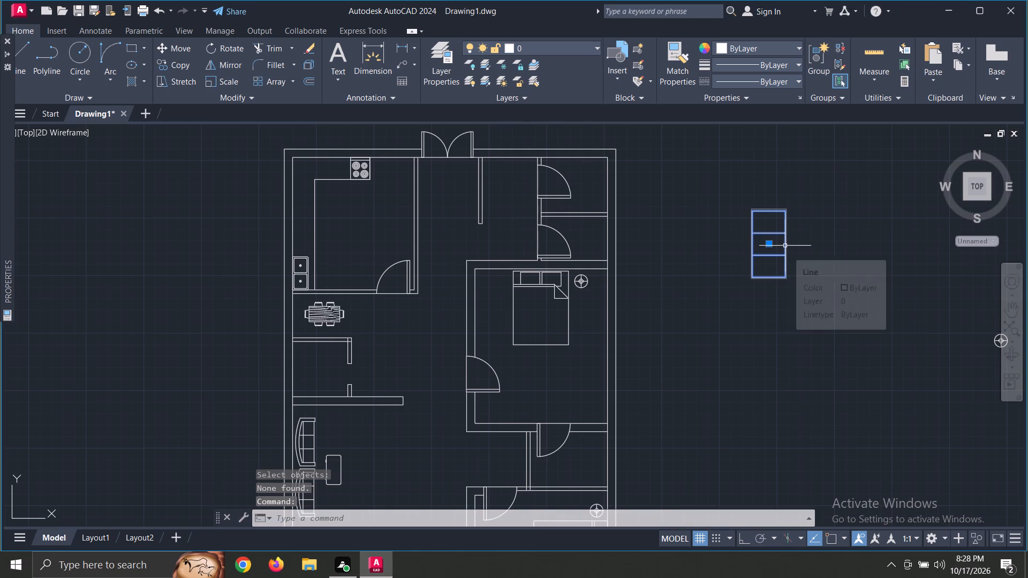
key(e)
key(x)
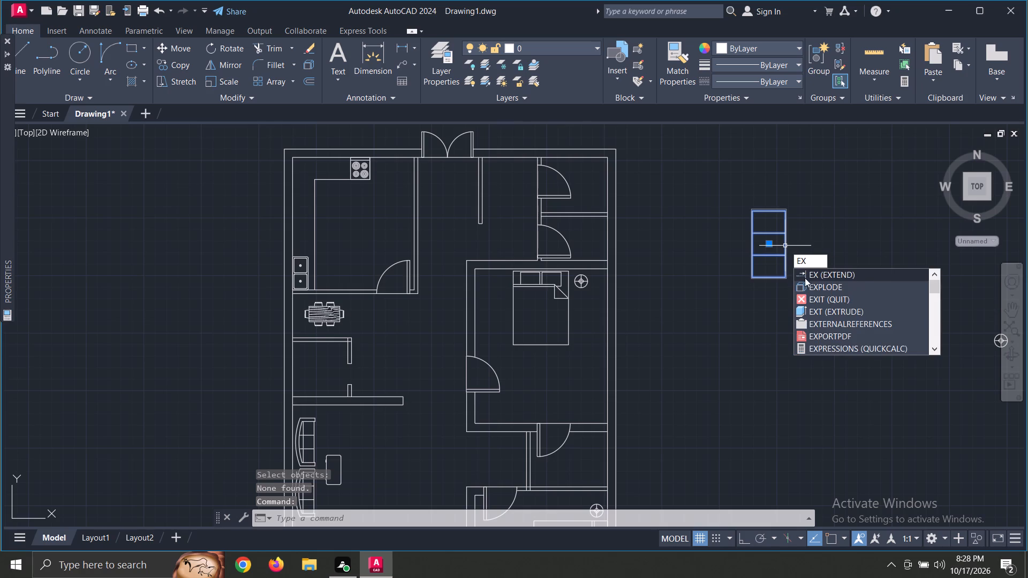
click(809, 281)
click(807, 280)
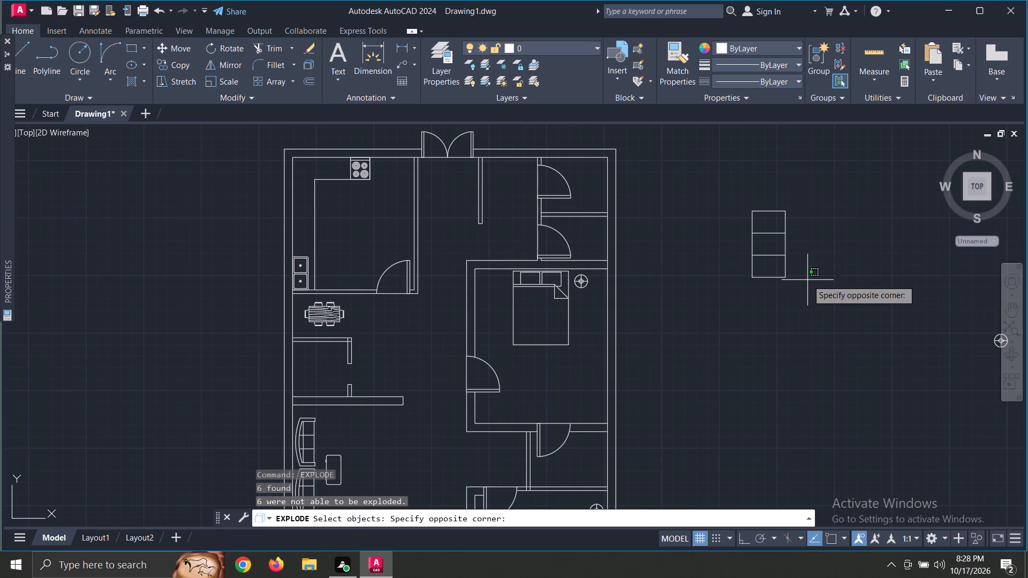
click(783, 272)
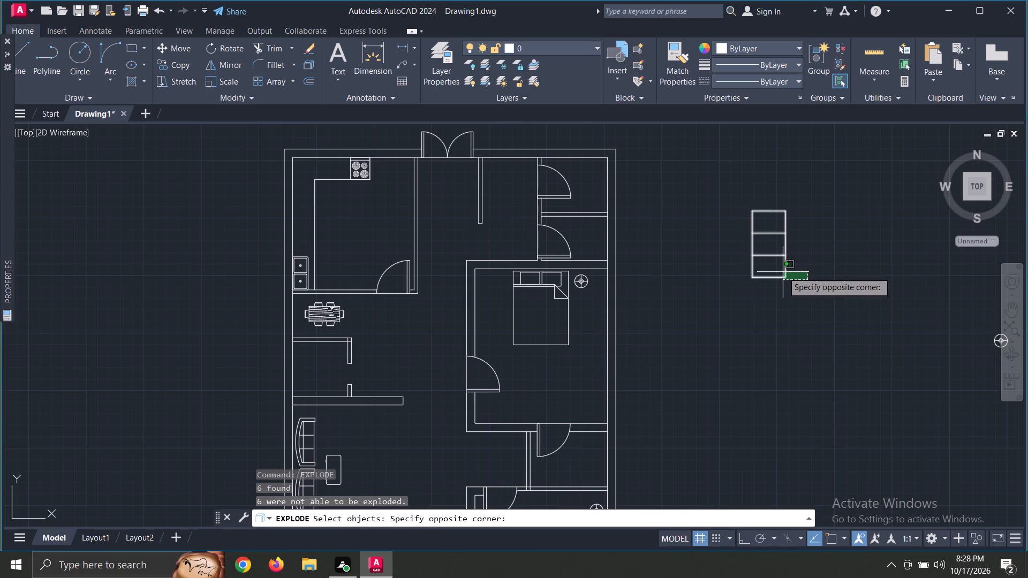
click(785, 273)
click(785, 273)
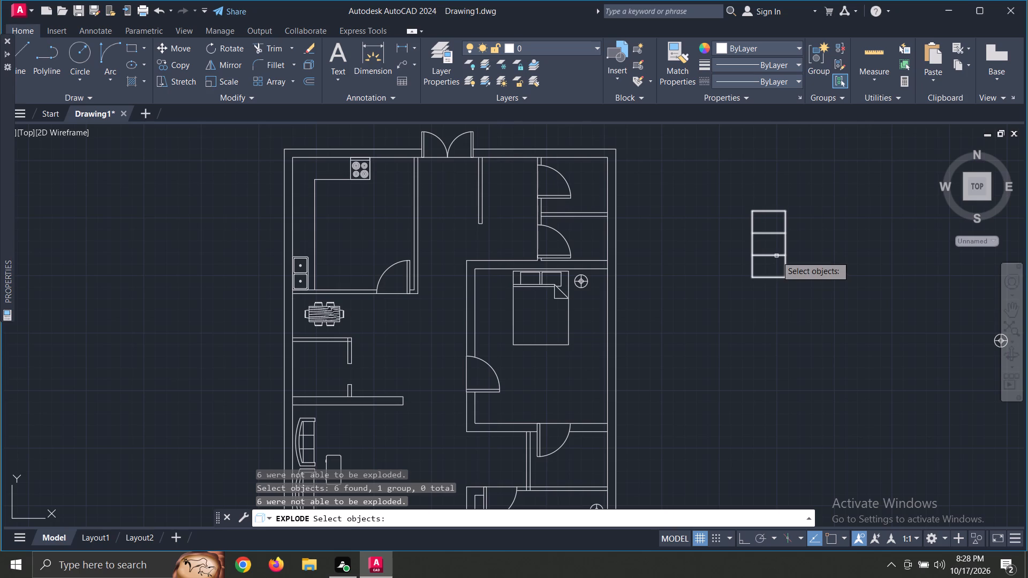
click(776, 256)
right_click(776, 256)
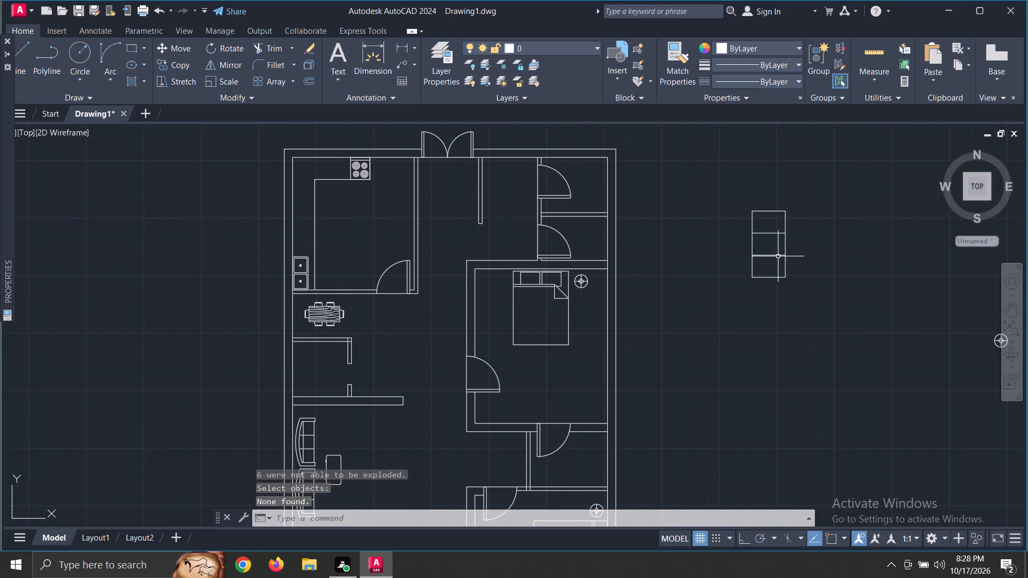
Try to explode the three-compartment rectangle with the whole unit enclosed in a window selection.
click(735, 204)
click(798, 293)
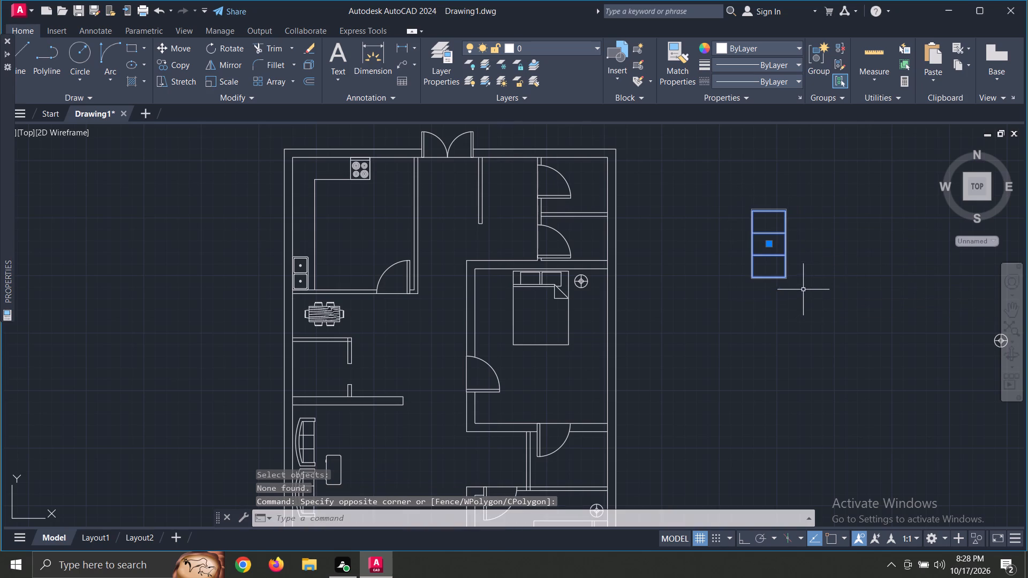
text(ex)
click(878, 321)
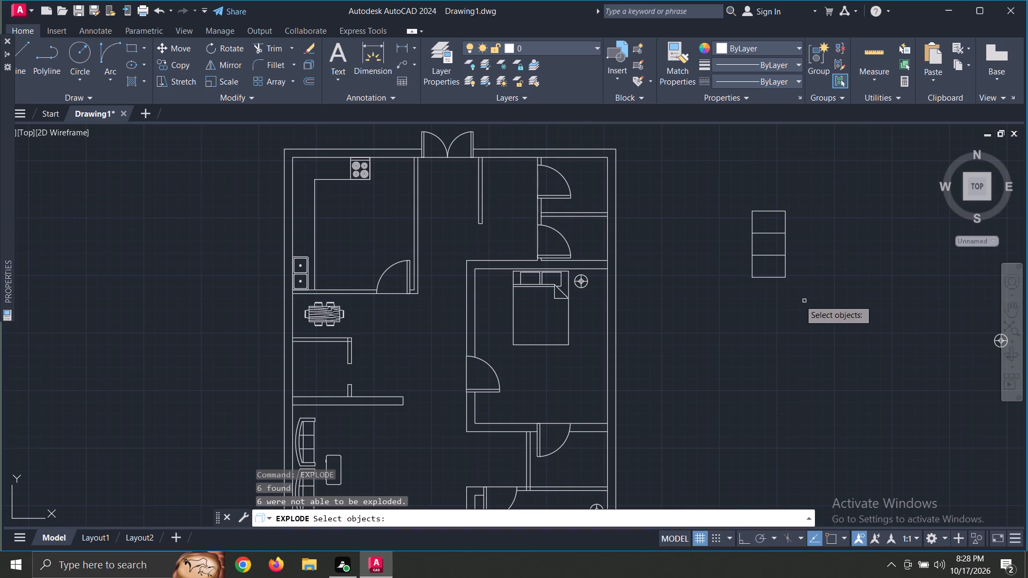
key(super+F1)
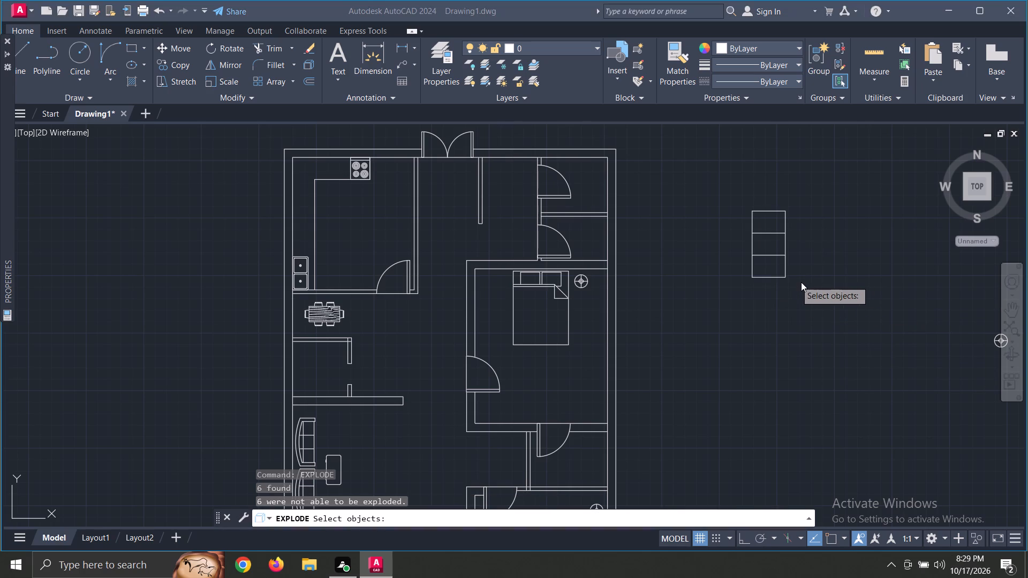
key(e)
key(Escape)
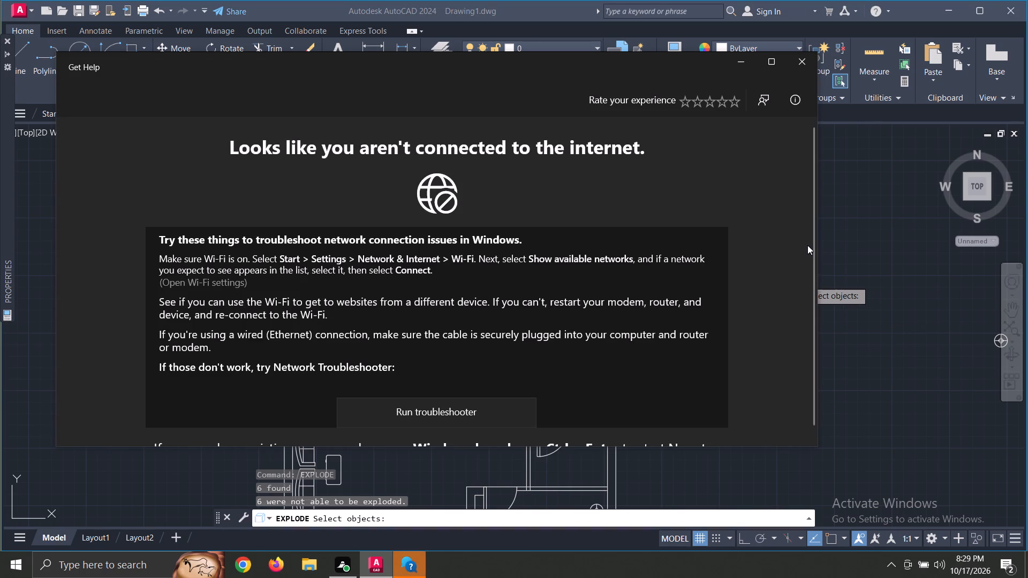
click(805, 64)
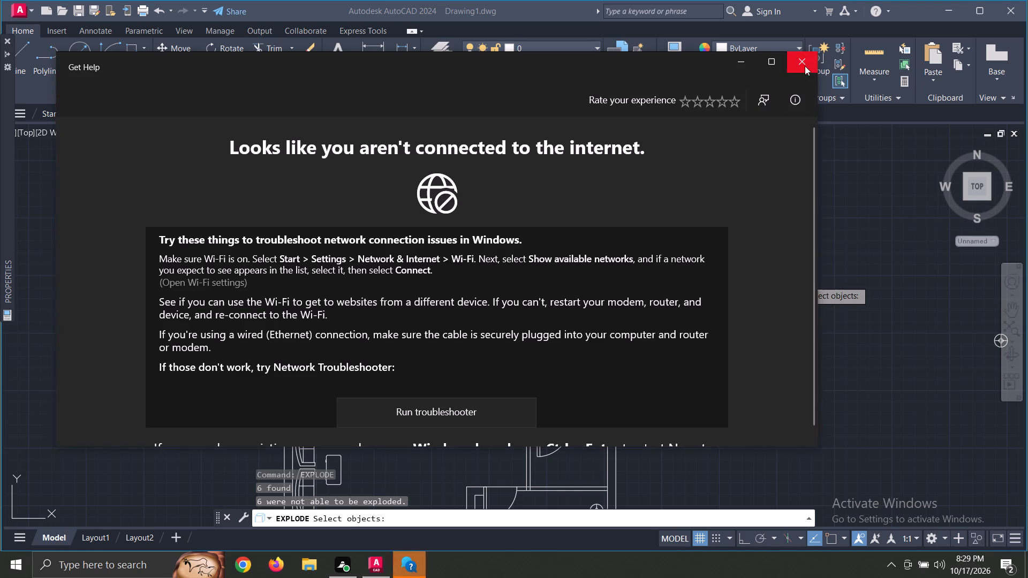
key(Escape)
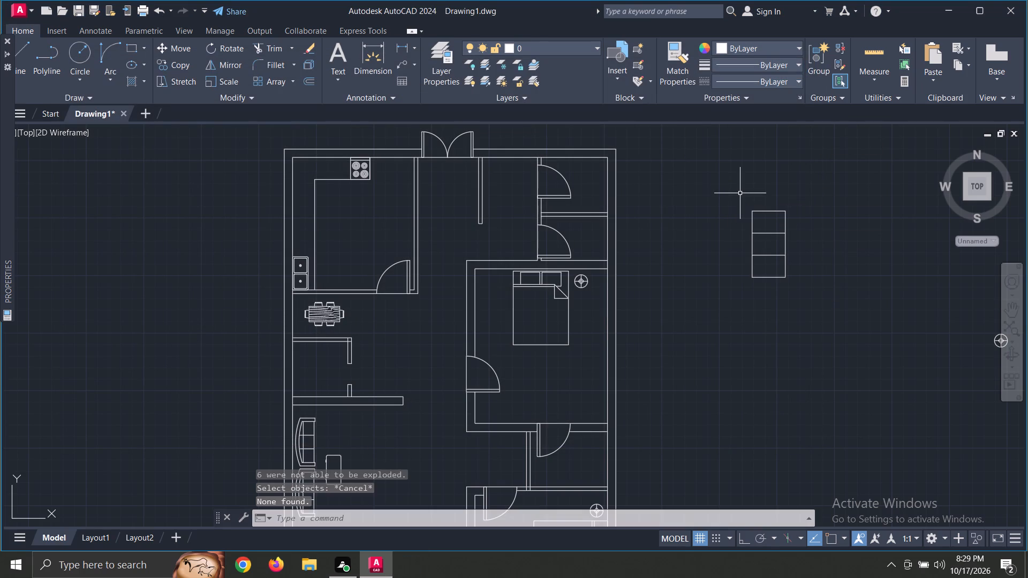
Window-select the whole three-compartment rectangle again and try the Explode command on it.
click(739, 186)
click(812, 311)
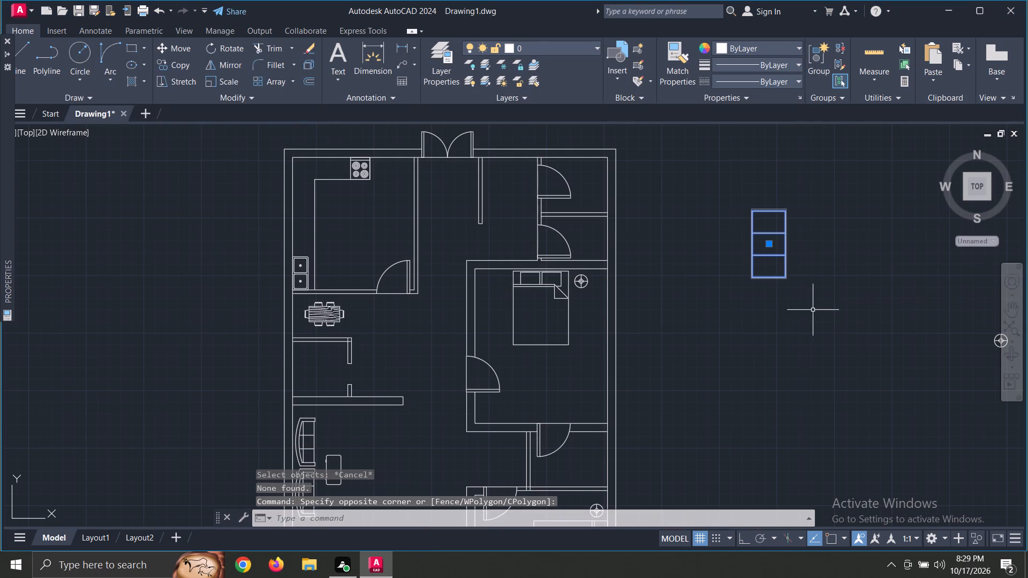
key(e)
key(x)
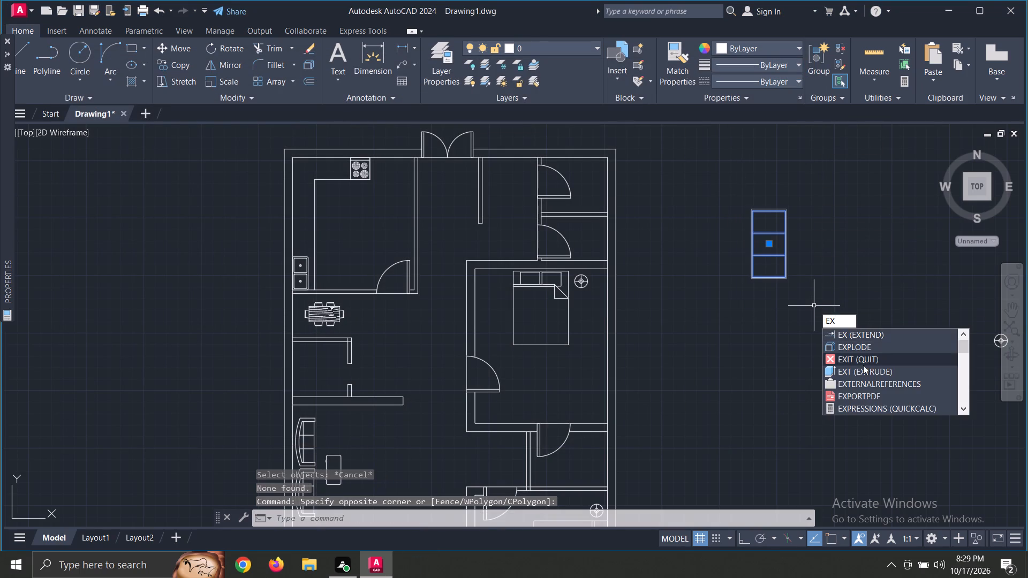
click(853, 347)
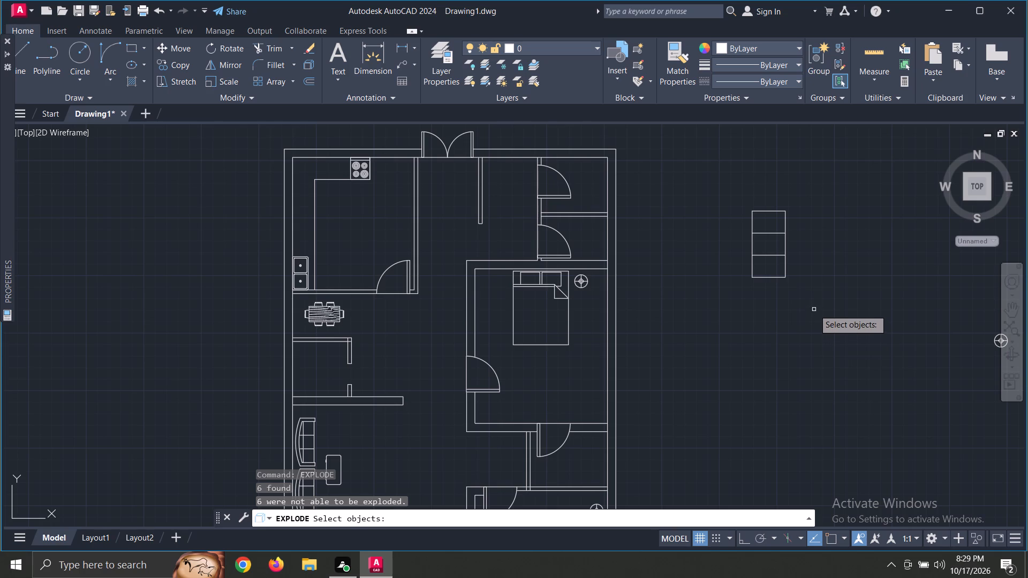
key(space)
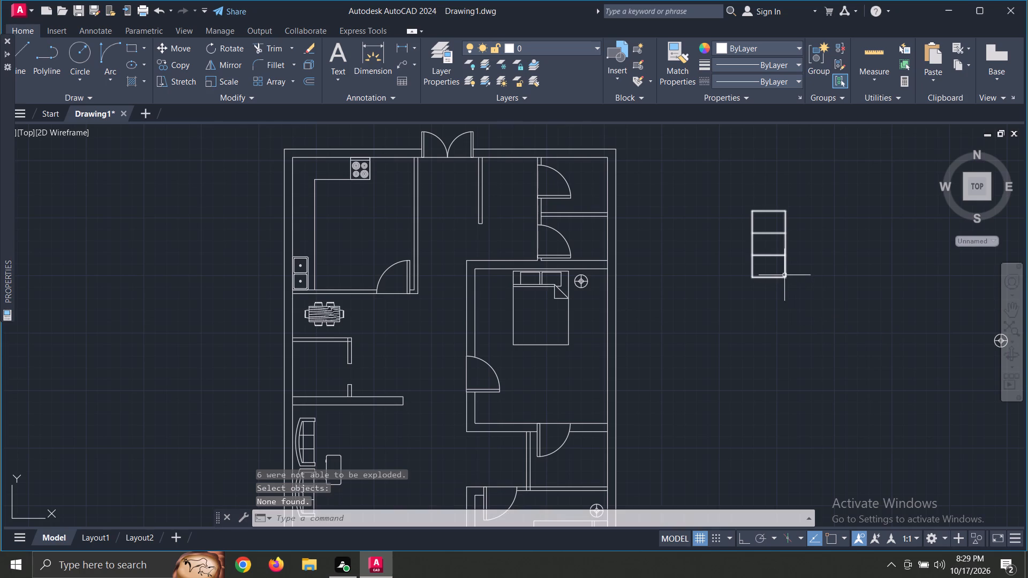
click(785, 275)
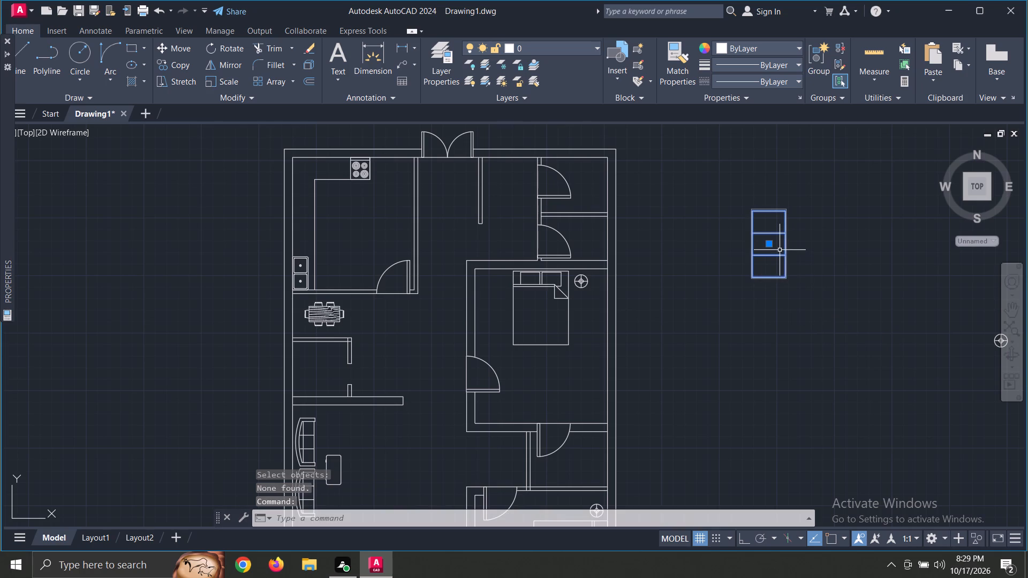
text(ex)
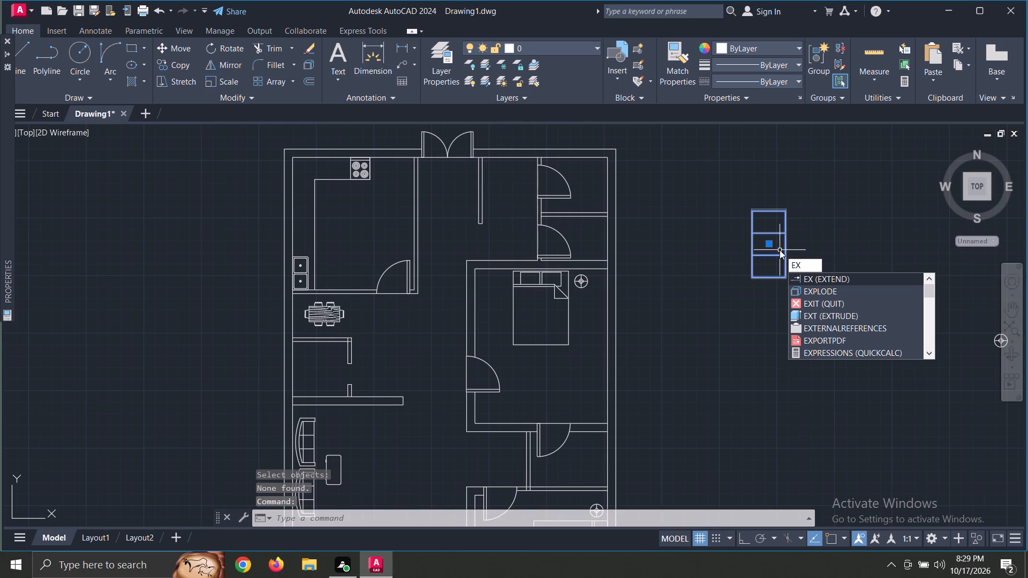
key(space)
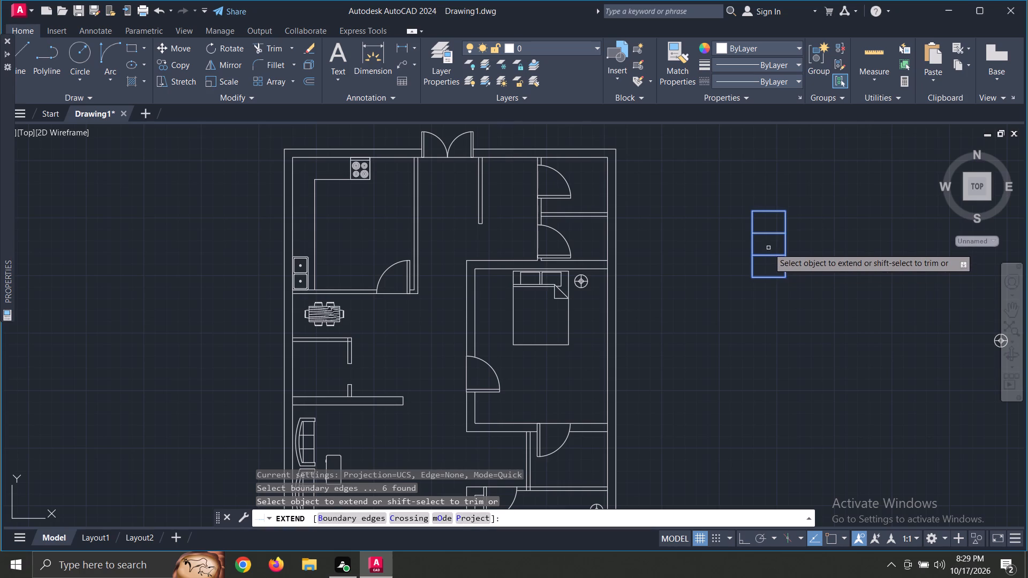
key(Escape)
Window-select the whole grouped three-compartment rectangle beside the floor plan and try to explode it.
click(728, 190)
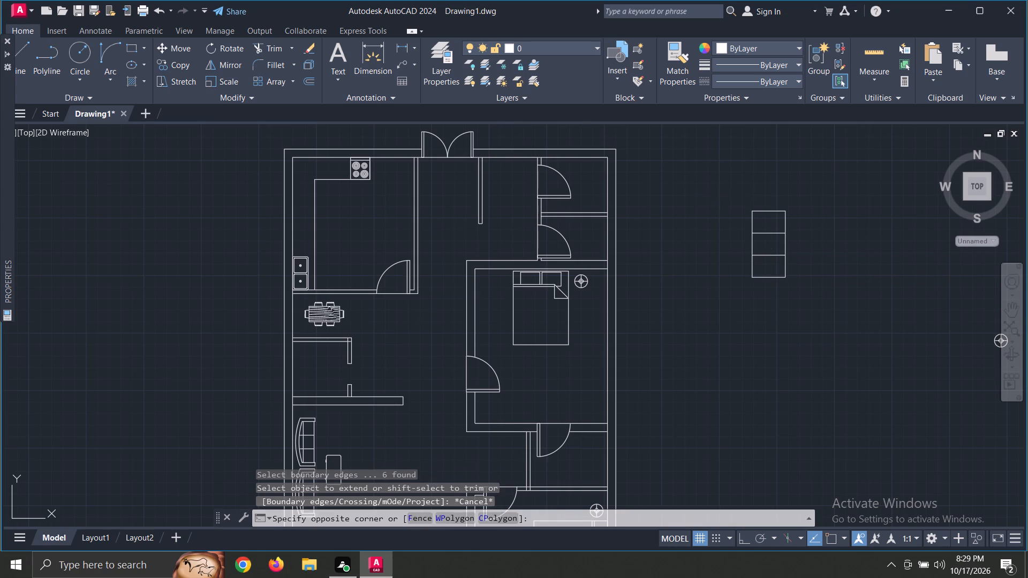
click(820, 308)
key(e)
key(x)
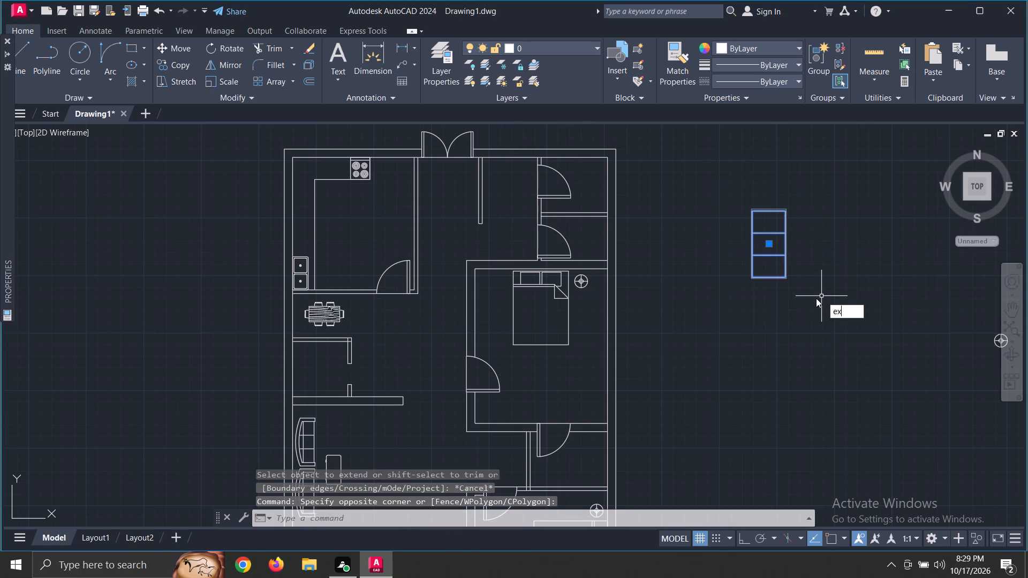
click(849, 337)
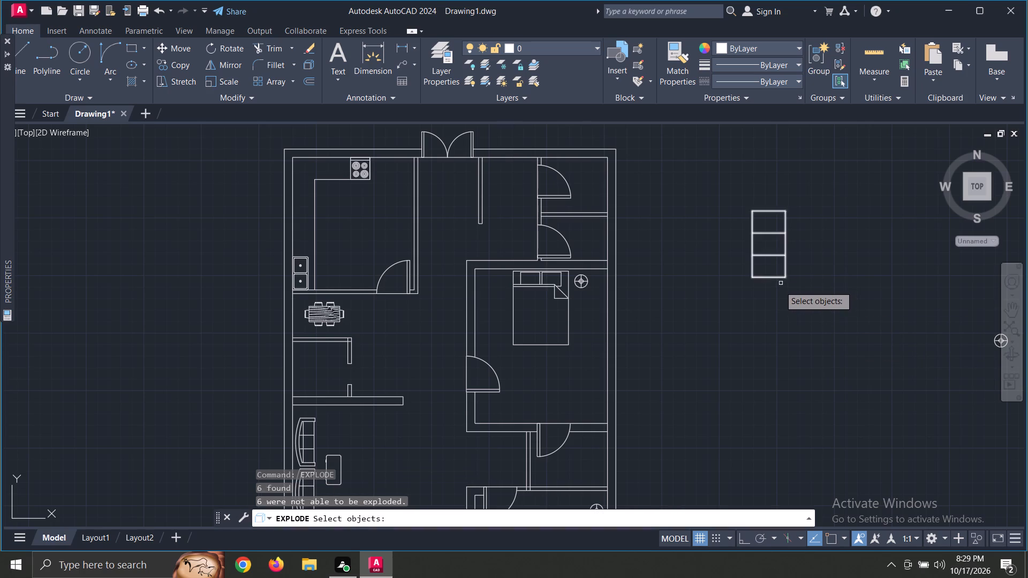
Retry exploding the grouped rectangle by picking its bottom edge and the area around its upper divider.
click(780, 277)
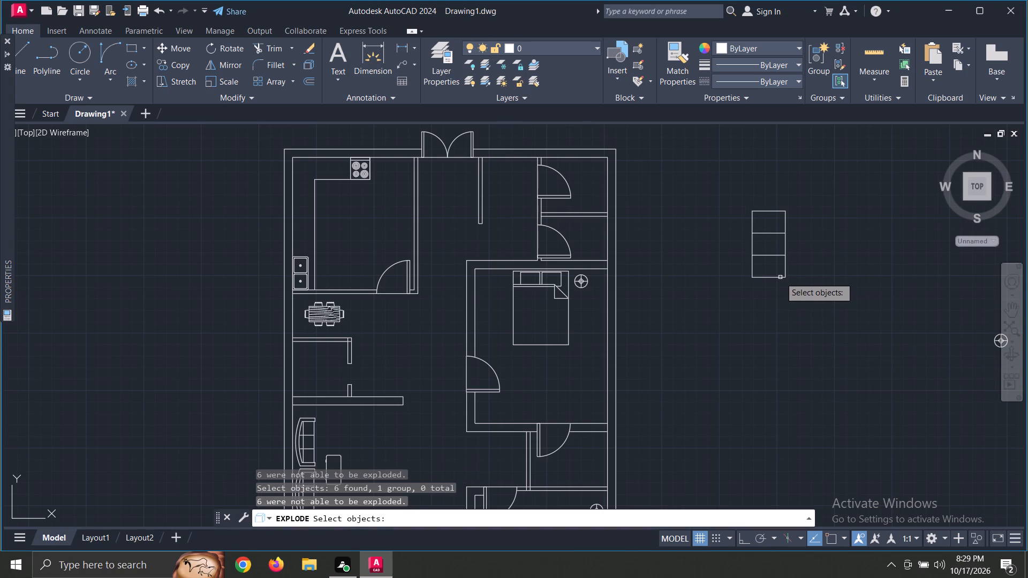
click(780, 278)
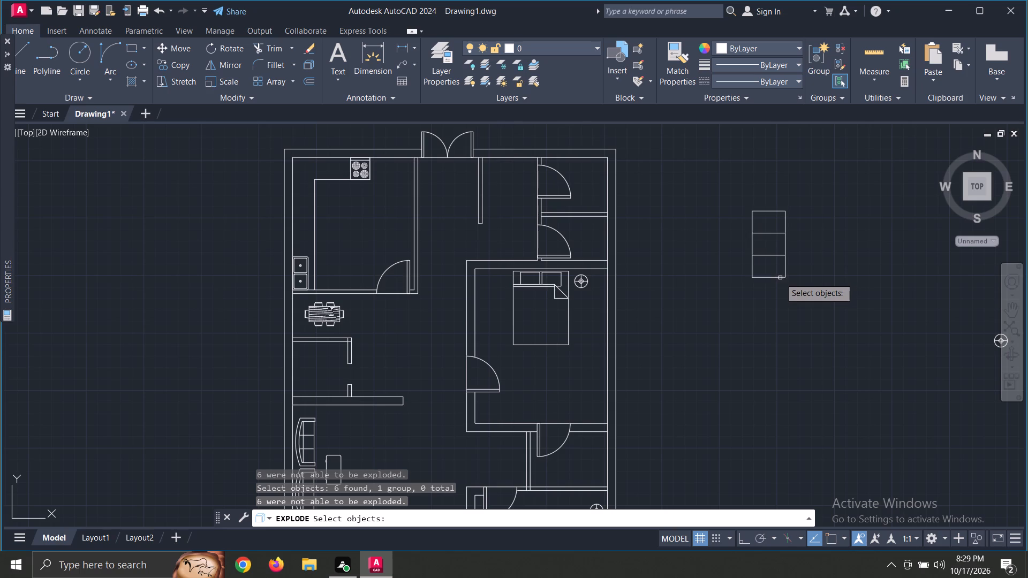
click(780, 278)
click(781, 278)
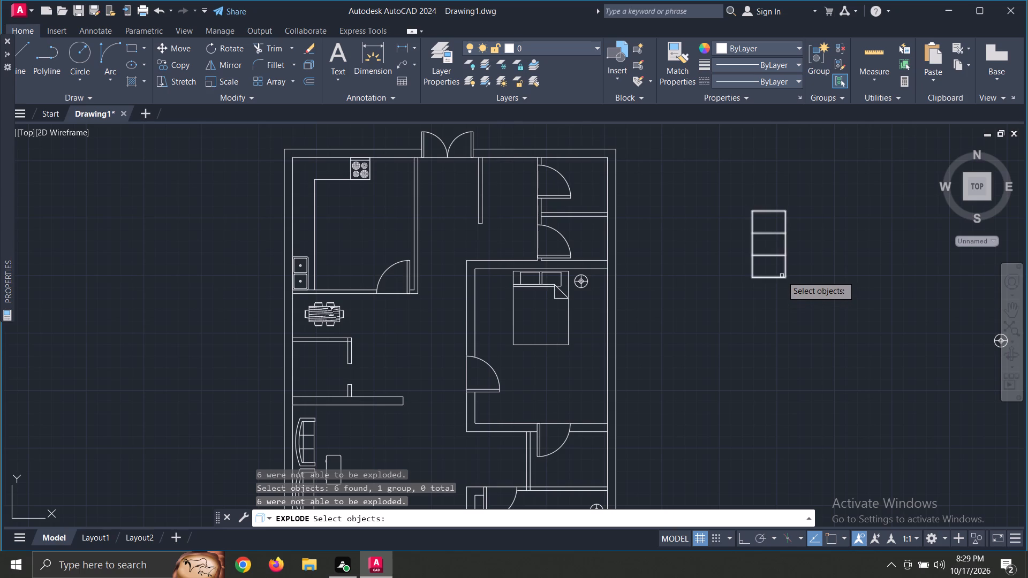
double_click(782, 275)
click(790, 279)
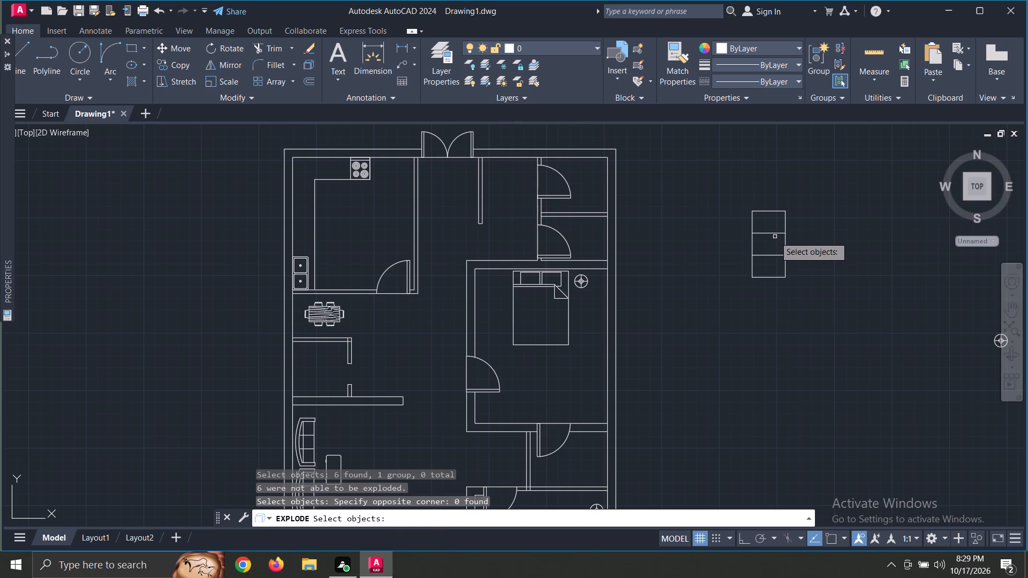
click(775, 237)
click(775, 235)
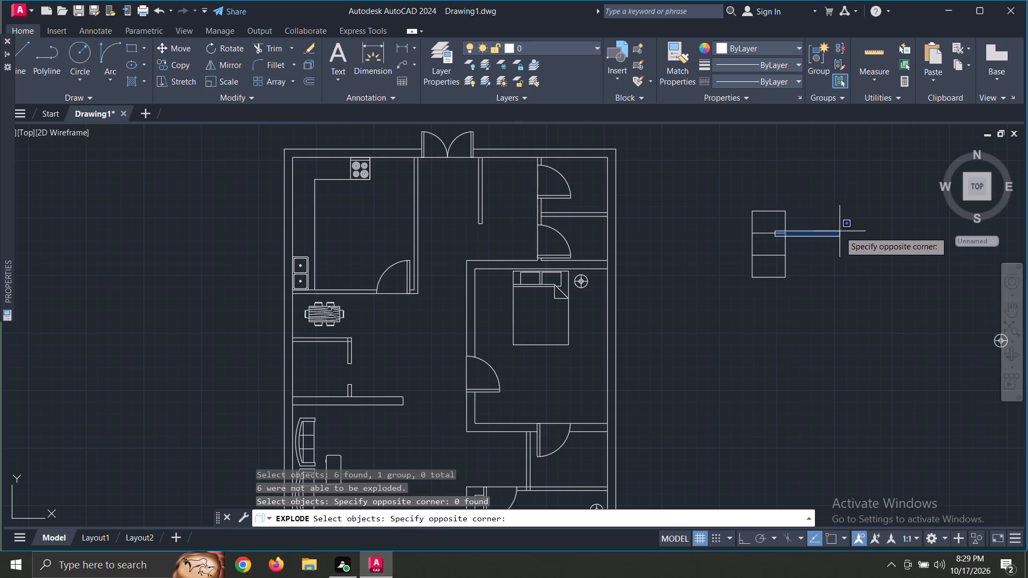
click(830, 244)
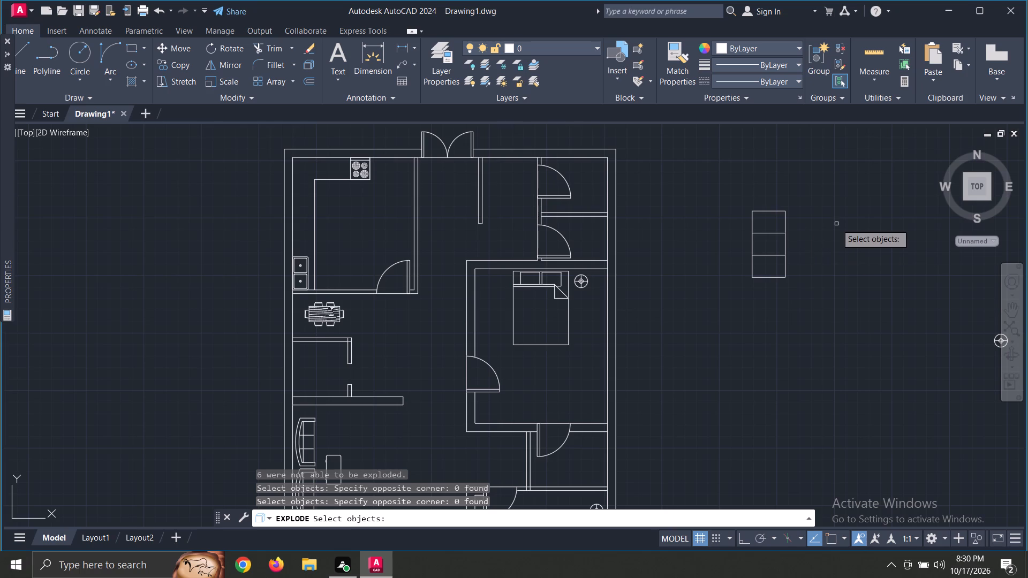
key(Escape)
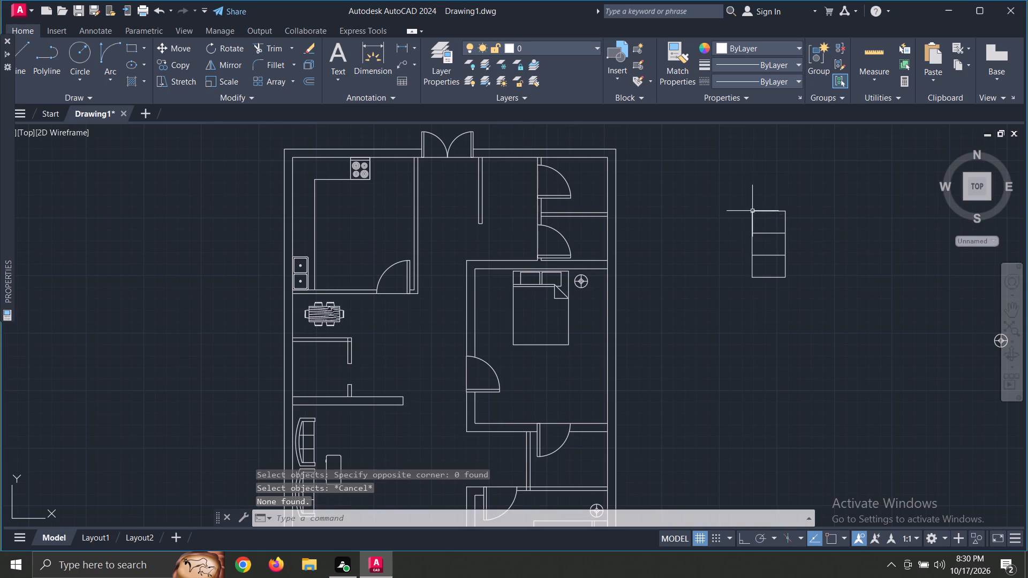
Delete the whole grouped three-compartment rectangle beside the floor plan.
click(746, 203)
click(800, 298)
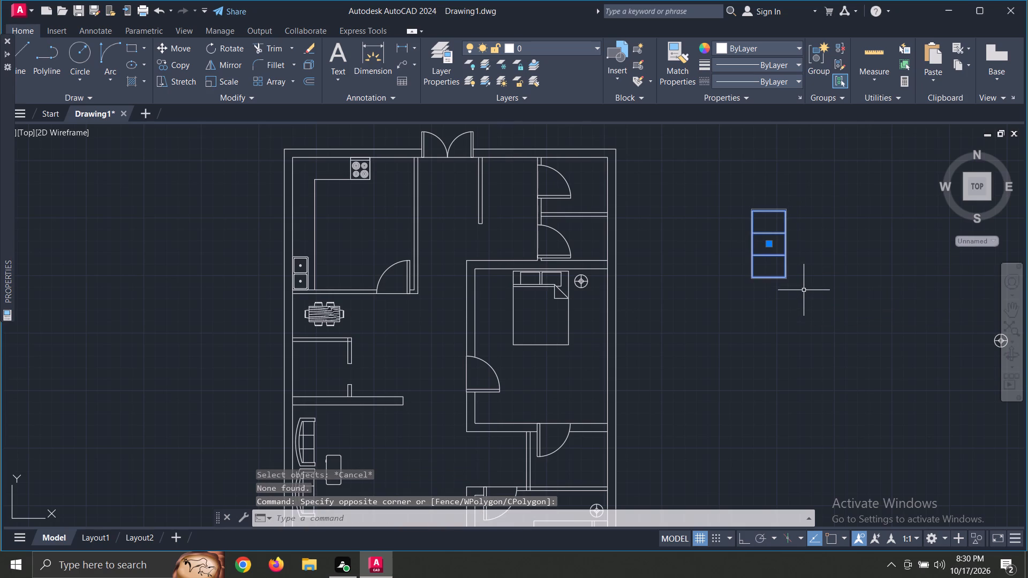
key(Delete)
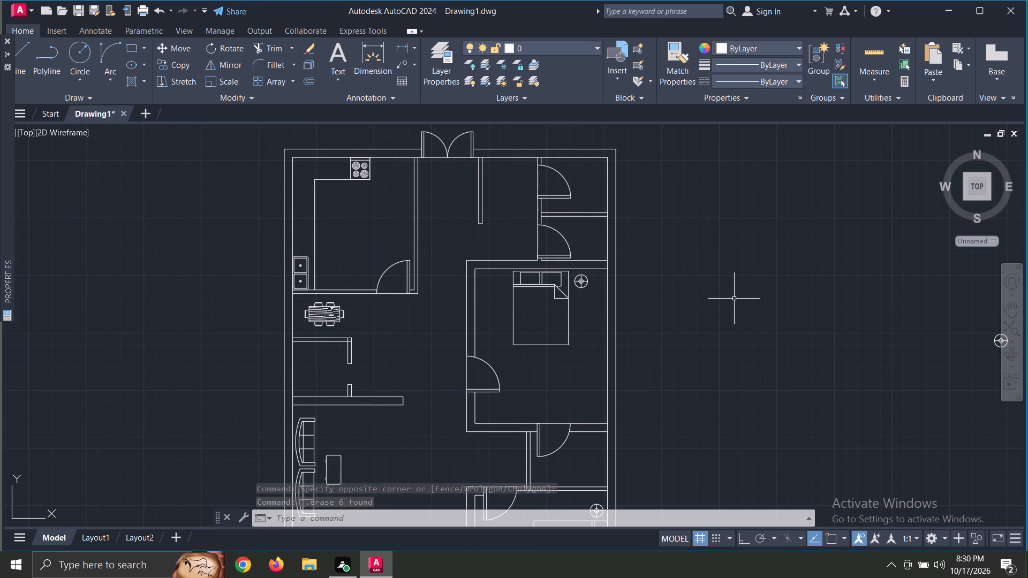
With Ortho on, draw a rectangle 2' wide and 6' tall from separate lines in the empty area beside the floor plan.
key(l)
key(space)
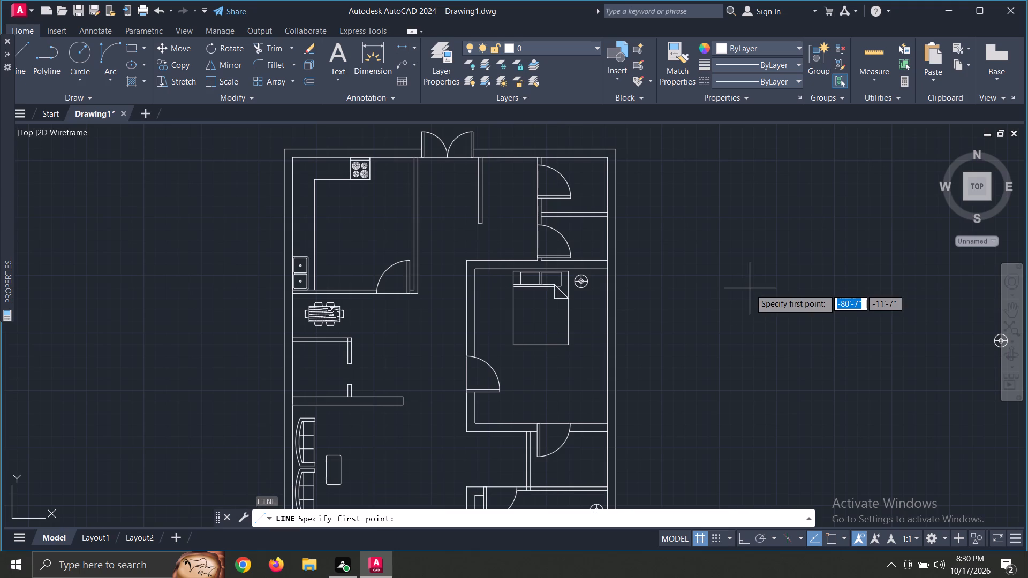
key(F8)
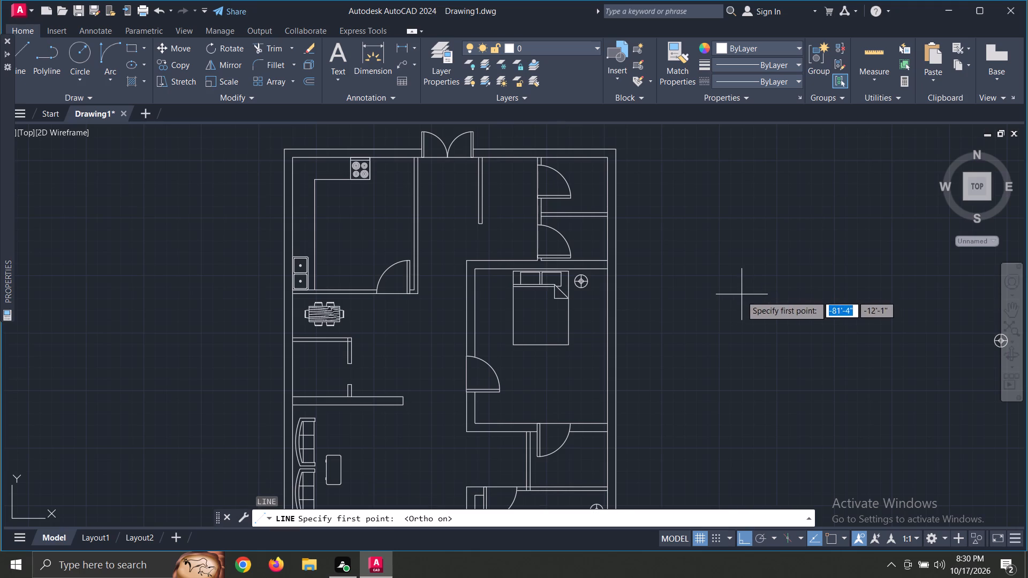
click(715, 313)
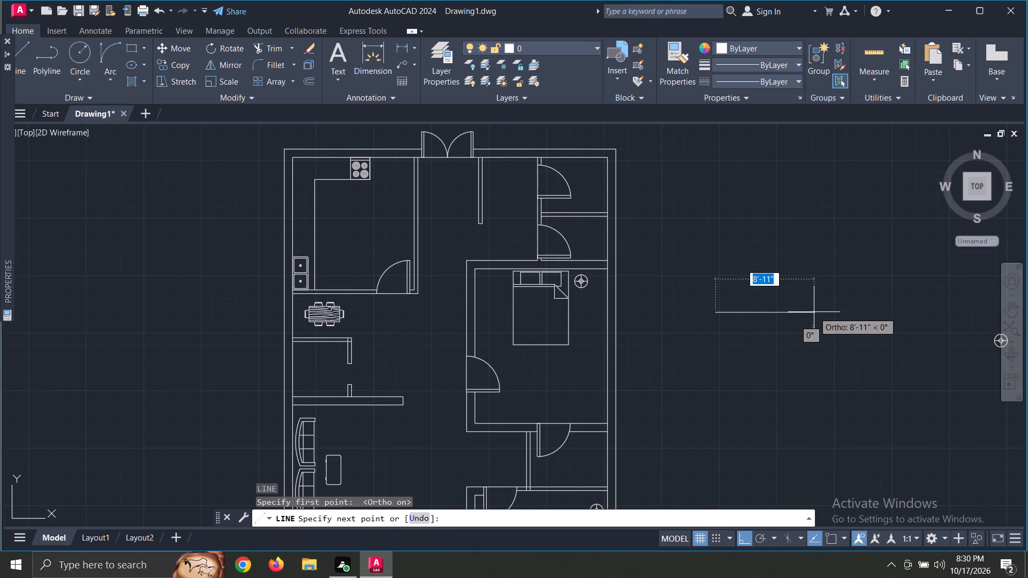
text(2')
key(Return)
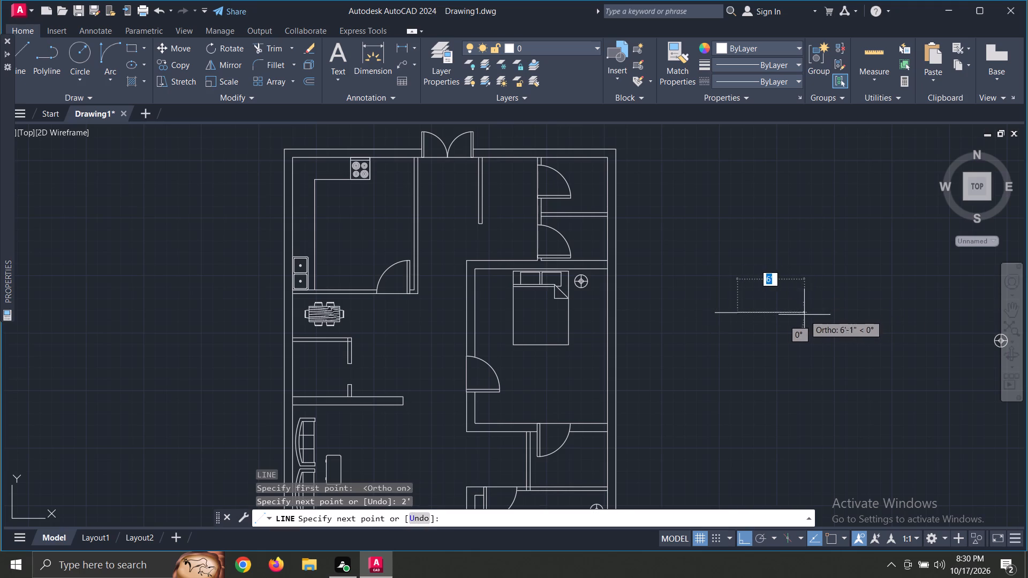
text(6')
key(Return)
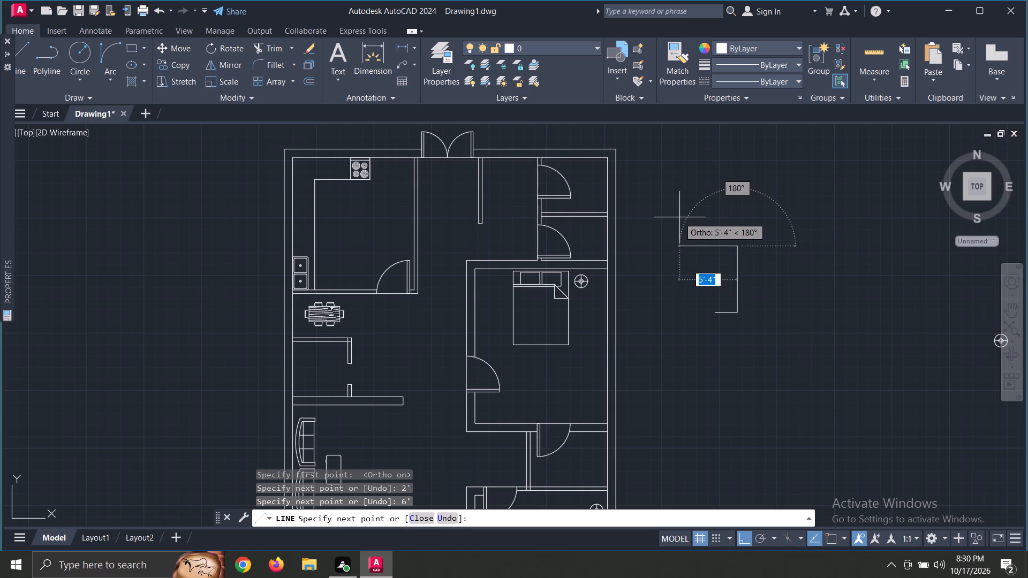
text(2')
key(Return)
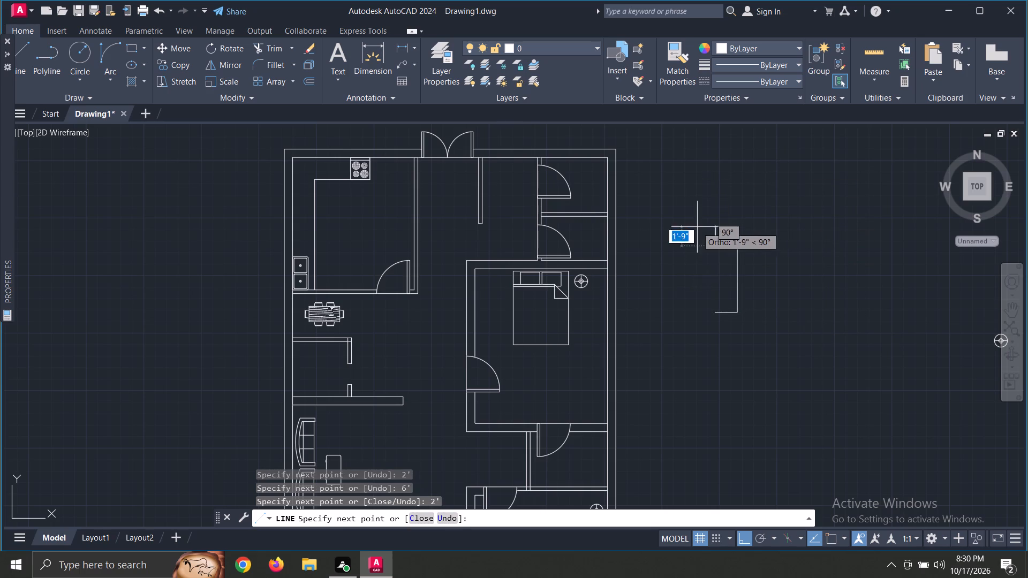
text(6')
key(Return)
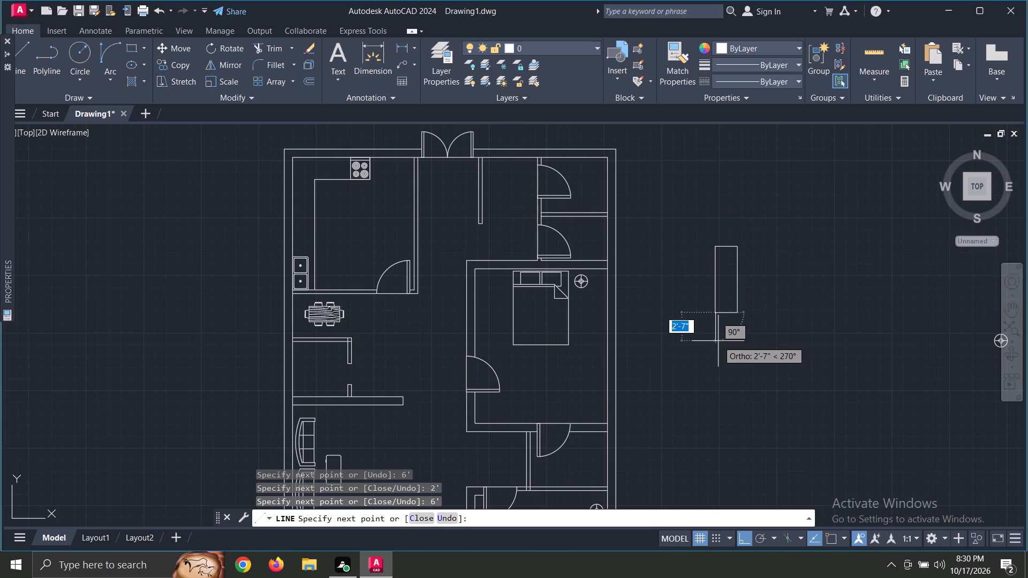
key(Escape)
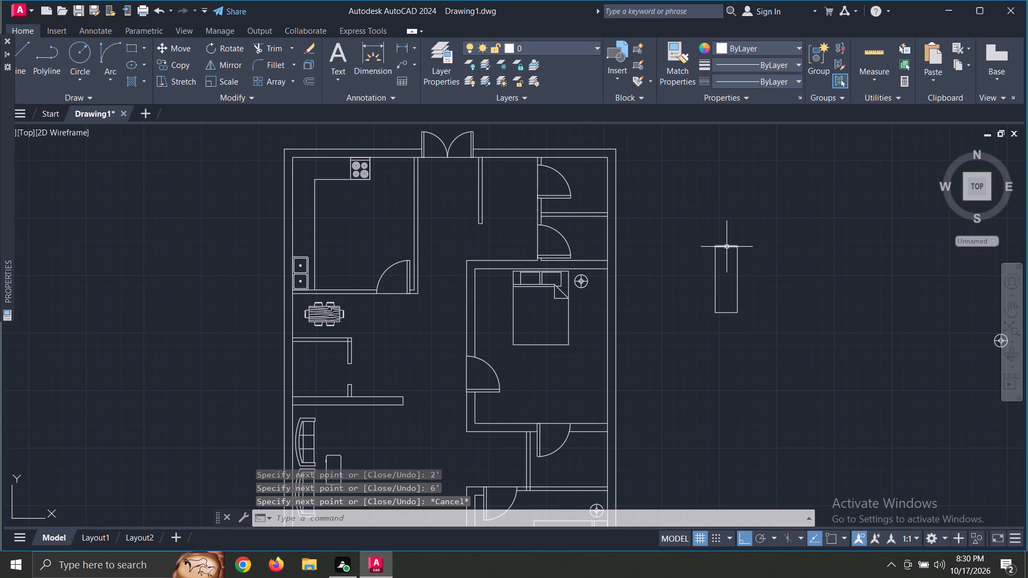
Offset the rectangle's top edge downward twice at 2' spacing to divide it into three equal compartments.
text(o)
key(space)
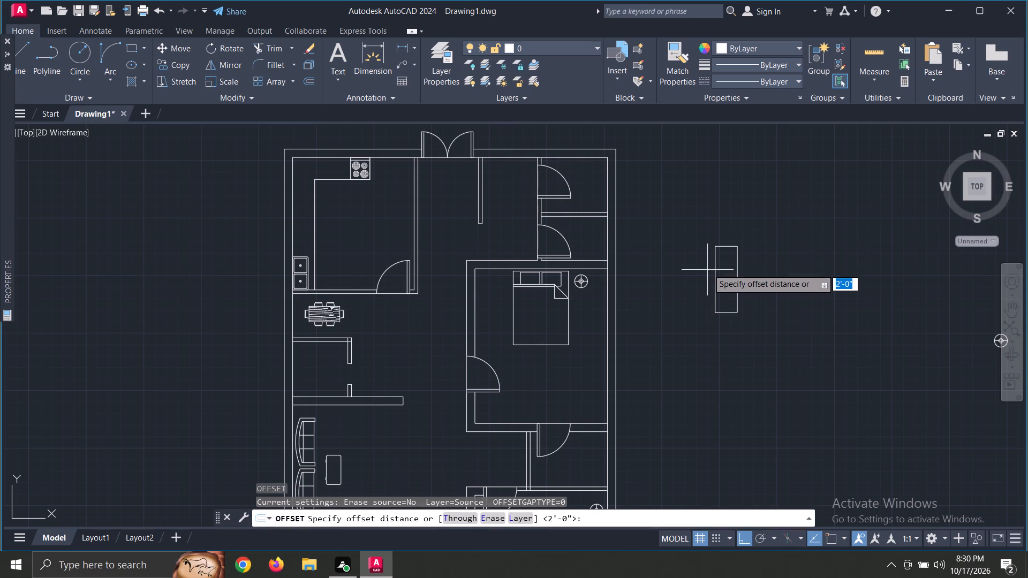
text(2')
key(Return)
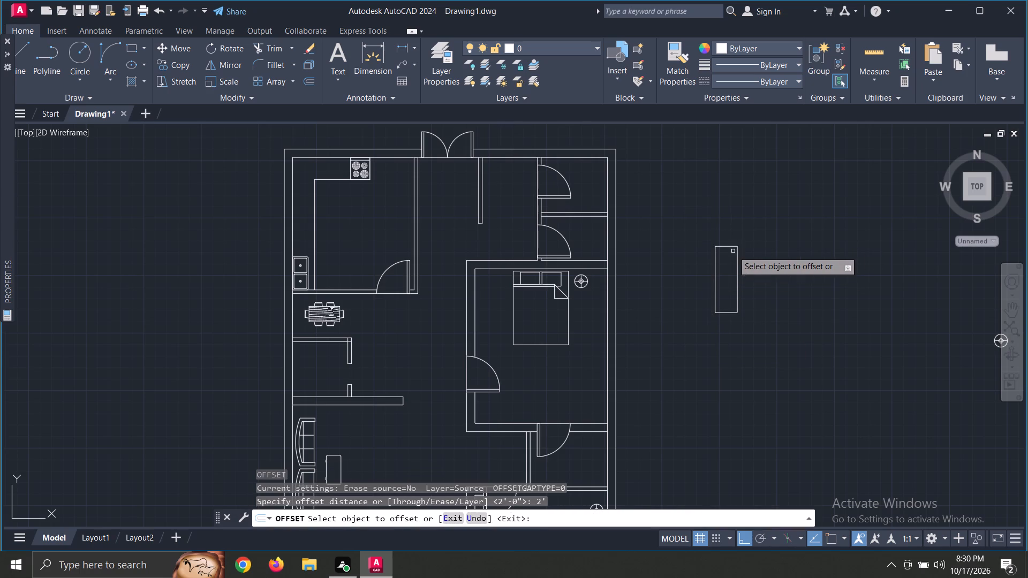
click(724, 248)
click(724, 262)
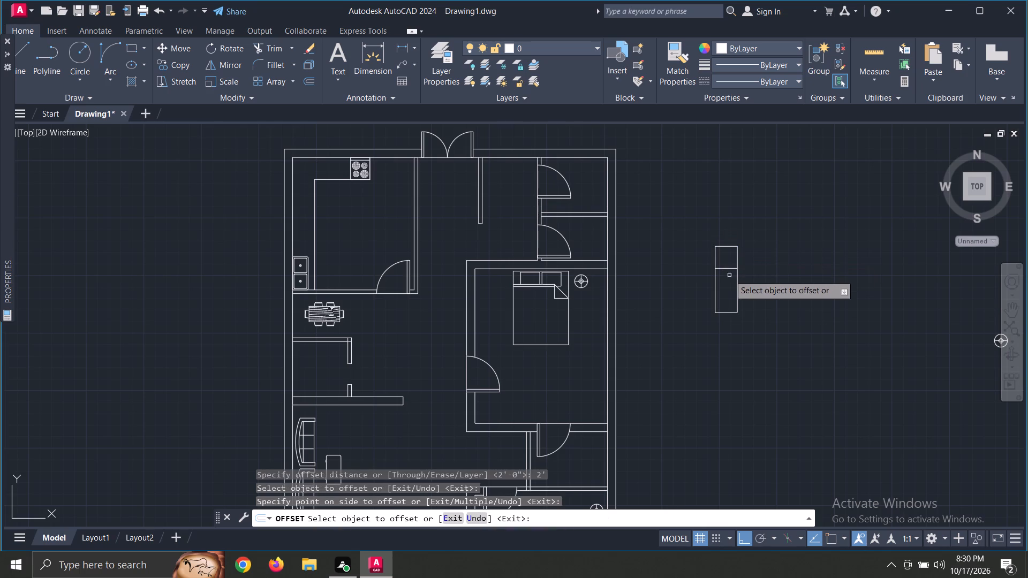
click(726, 267)
click(729, 287)
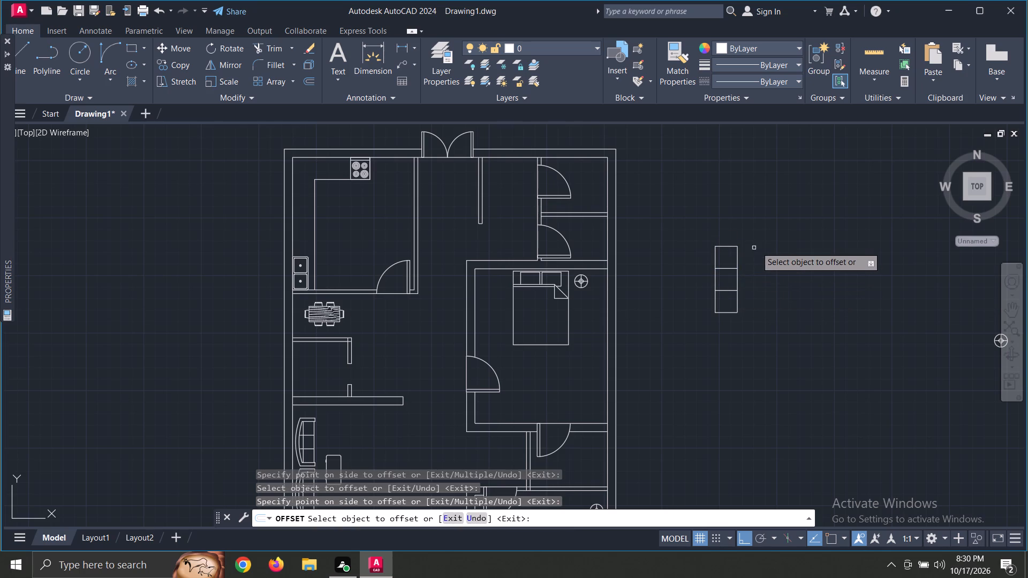
key(Escape)
Group all the lines of the new three-compartment rectangle.
click(689, 233)
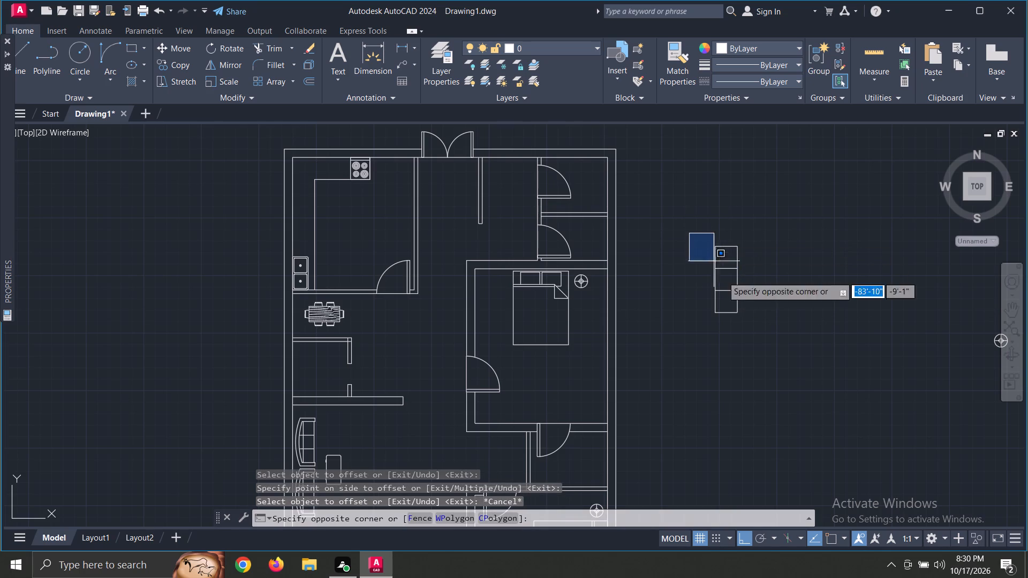
click(751, 338)
key(g)
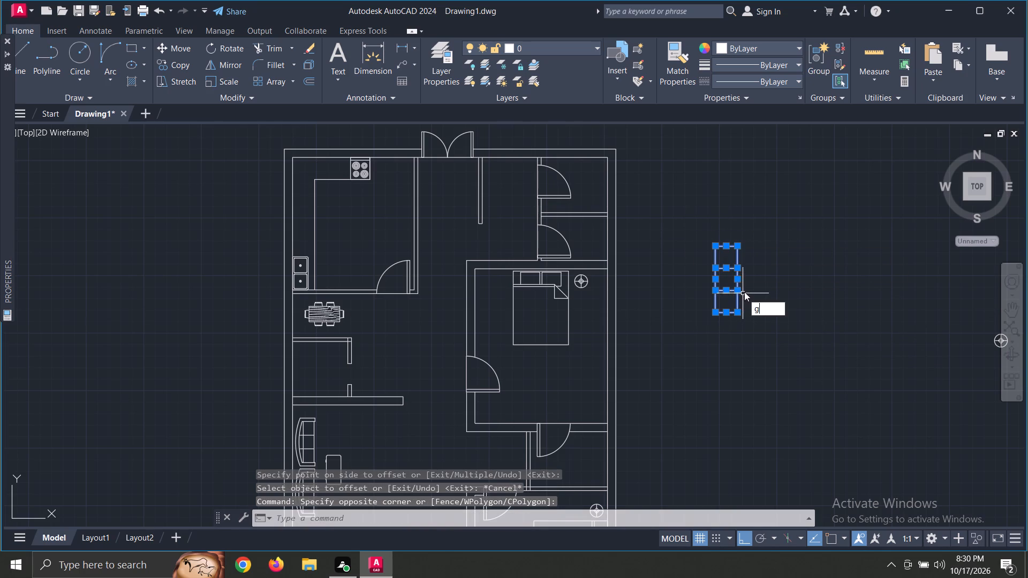
key(space)
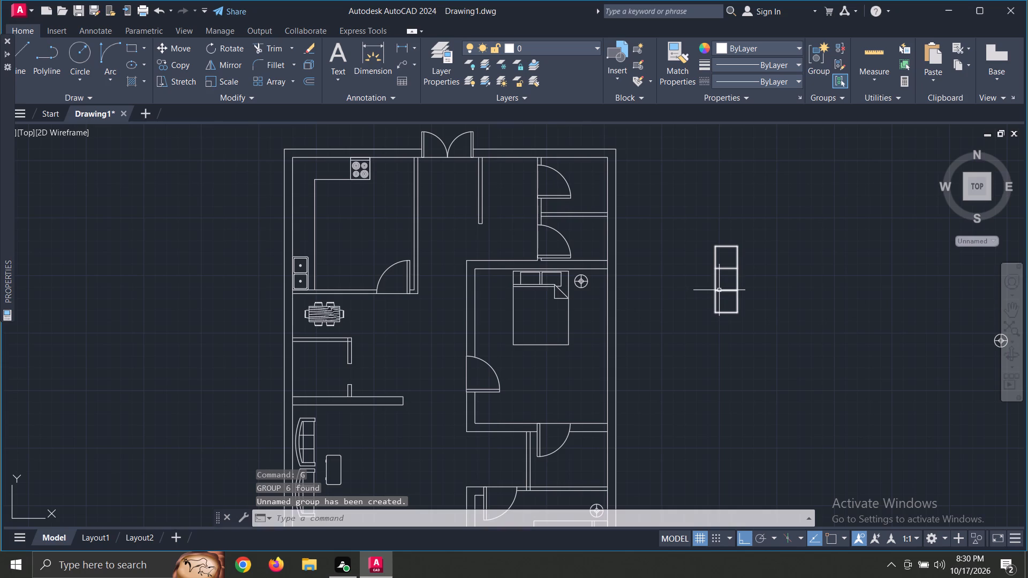
With Ortho off, copy the grouped unit into the upper bedroom, against the outer wall past the foot of the bed.
click(719, 290)
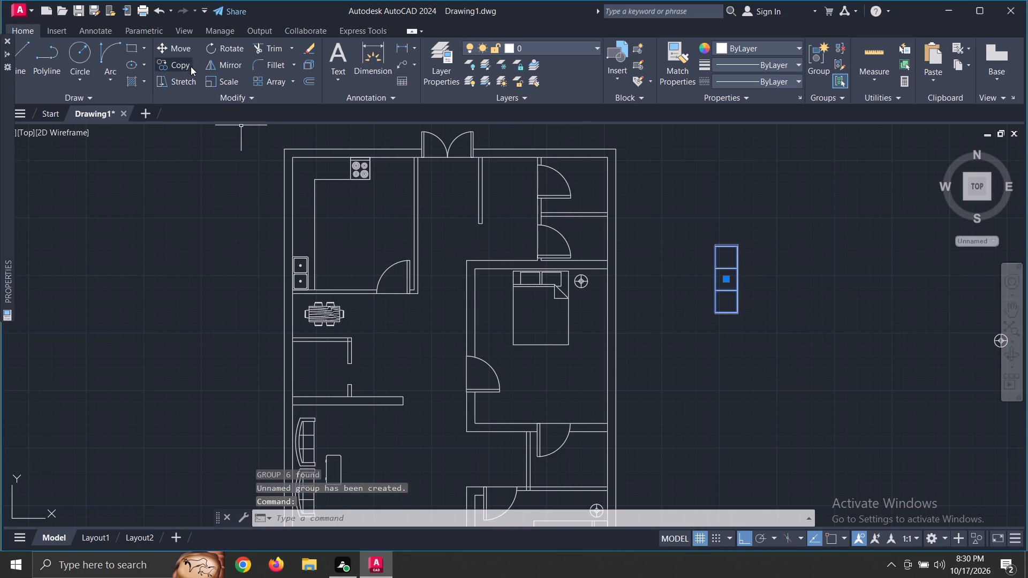
click(189, 64)
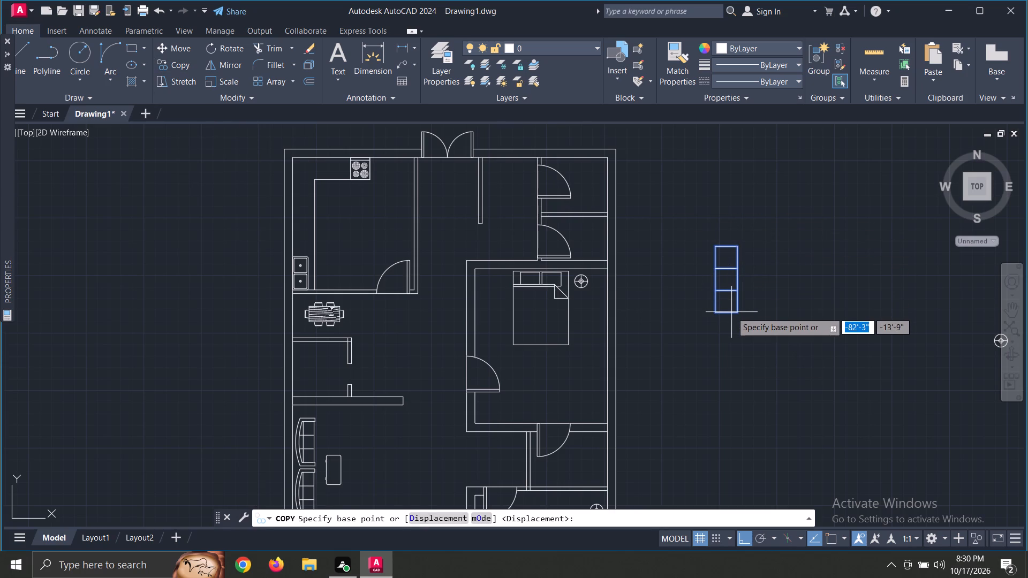
click(731, 313)
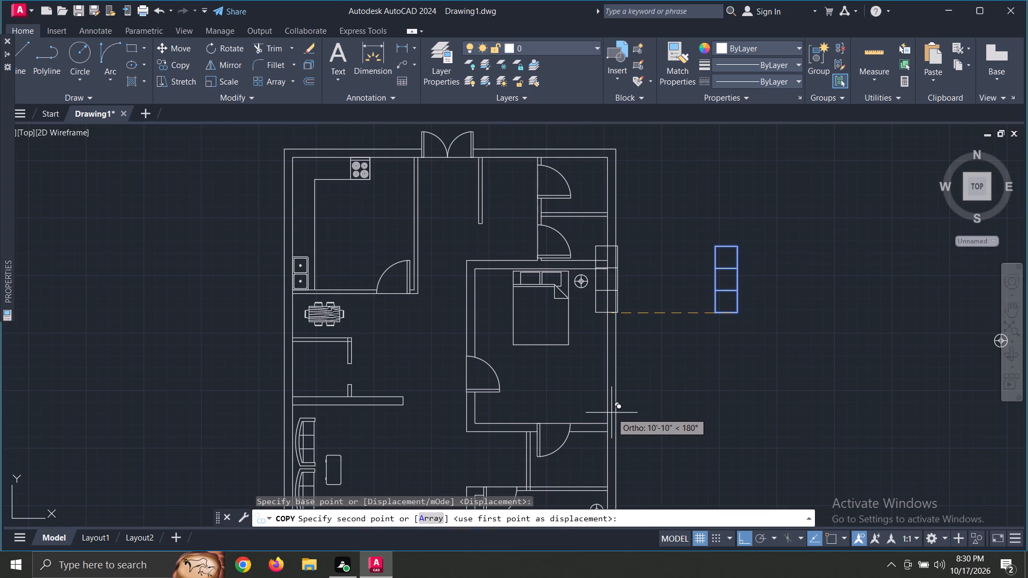
key(F8)
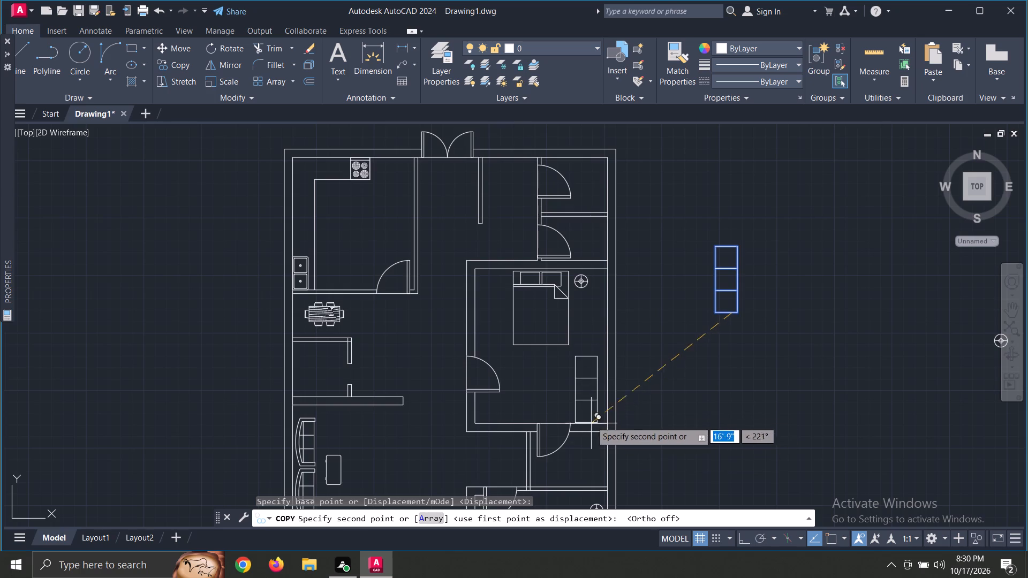
scroll(591, 415, up, 2)
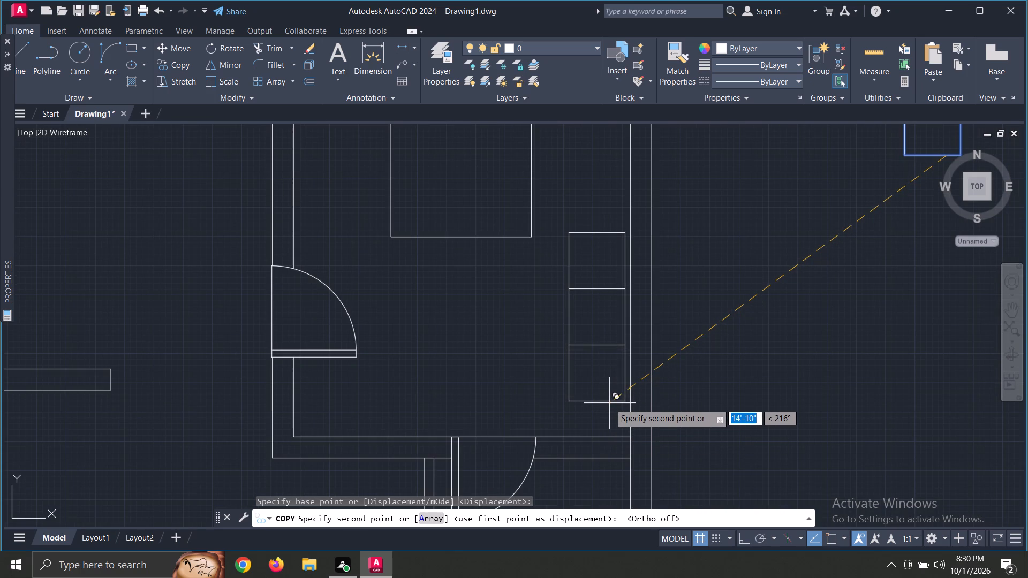
scroll(613, 400, up, 3)
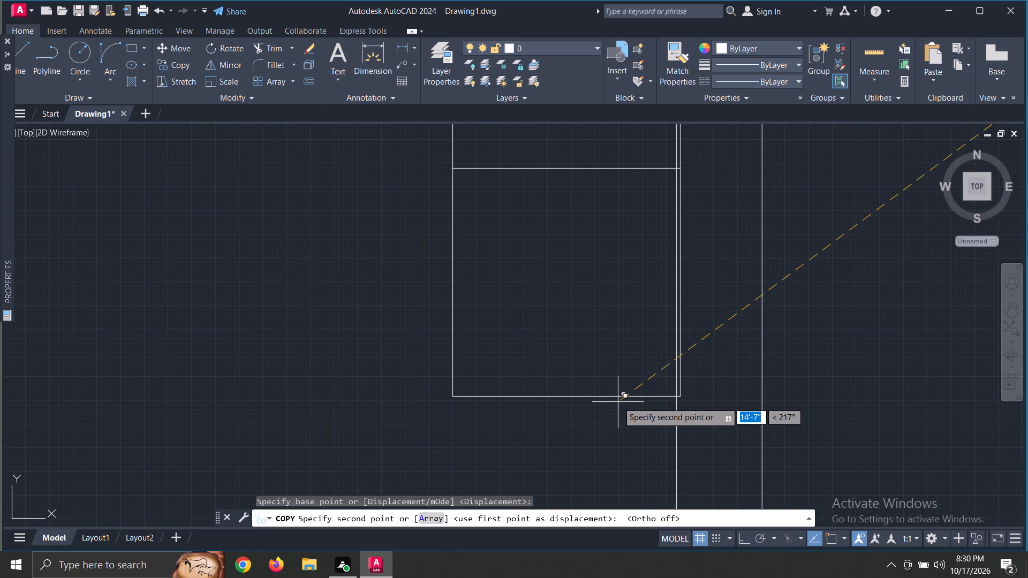
click(614, 402)
Place another copy of the three-compartment unit in the lower bedroom, against the bottom wall in the corner opposite the bed.
scroll(617, 400, down, 5)
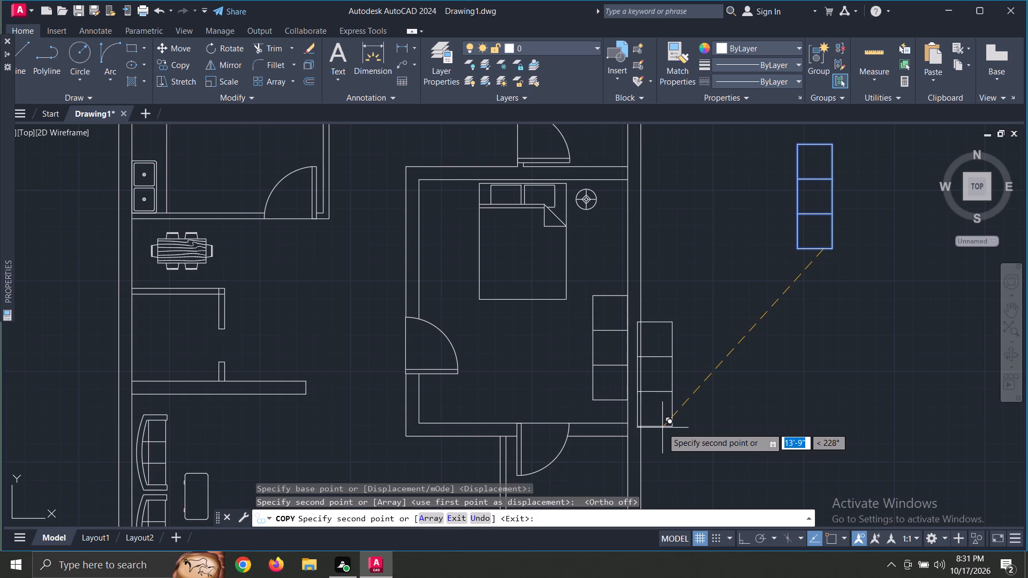
middle_drag(661, 424, 596, 203)
middle_drag(533, 382, 525, 269)
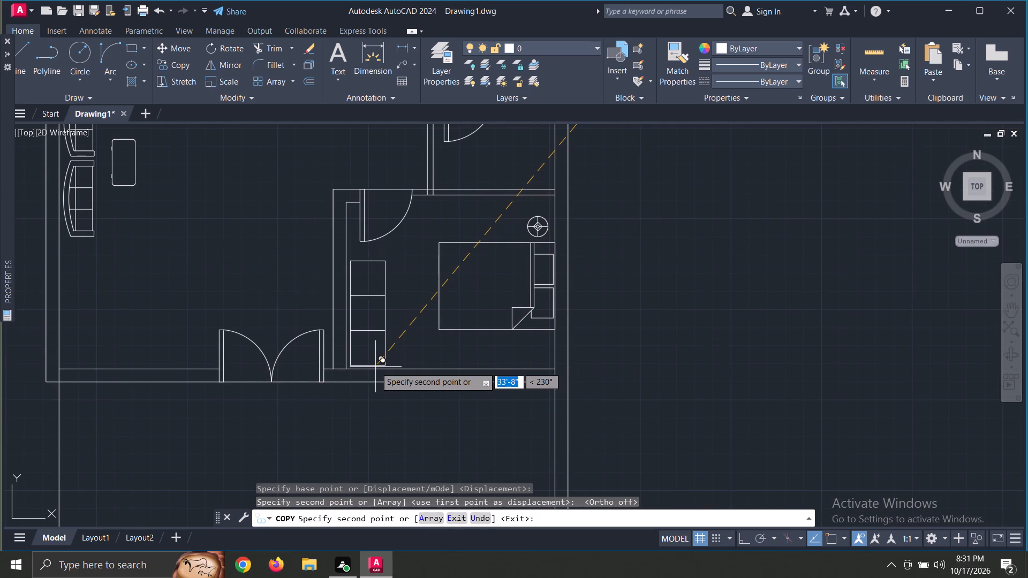
scroll(375, 367, up, 2)
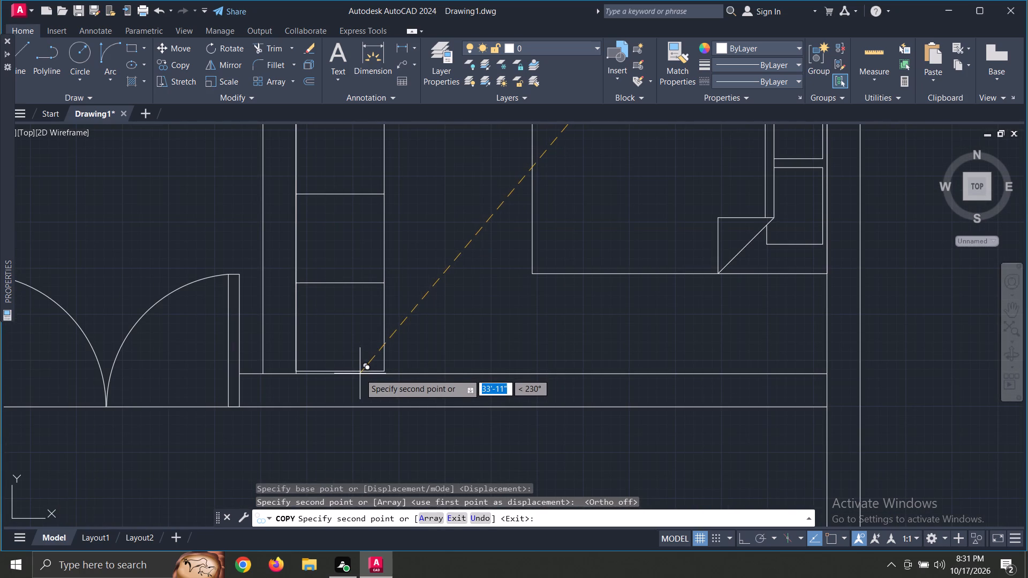
scroll(360, 375, up, 2)
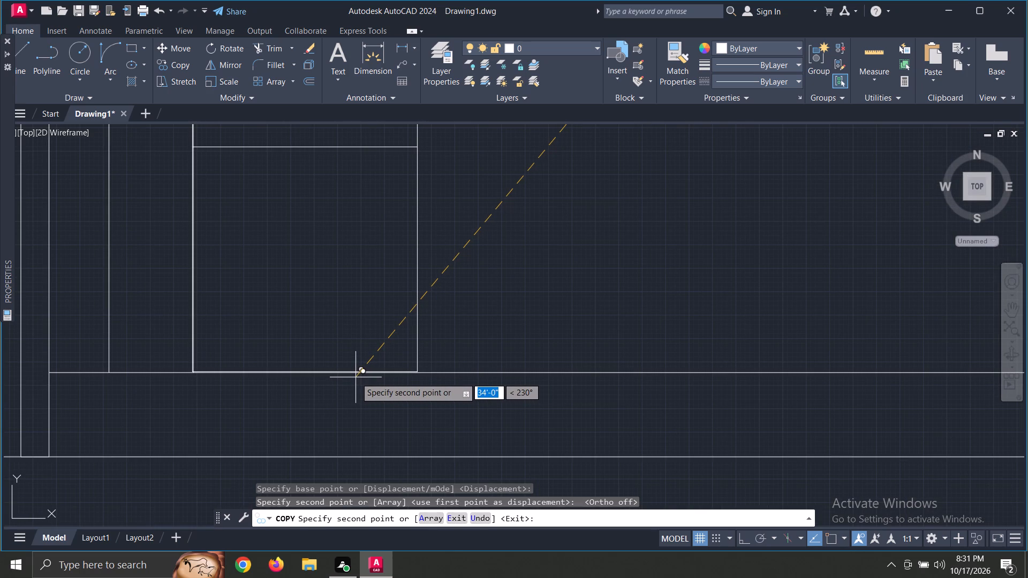
click(357, 378)
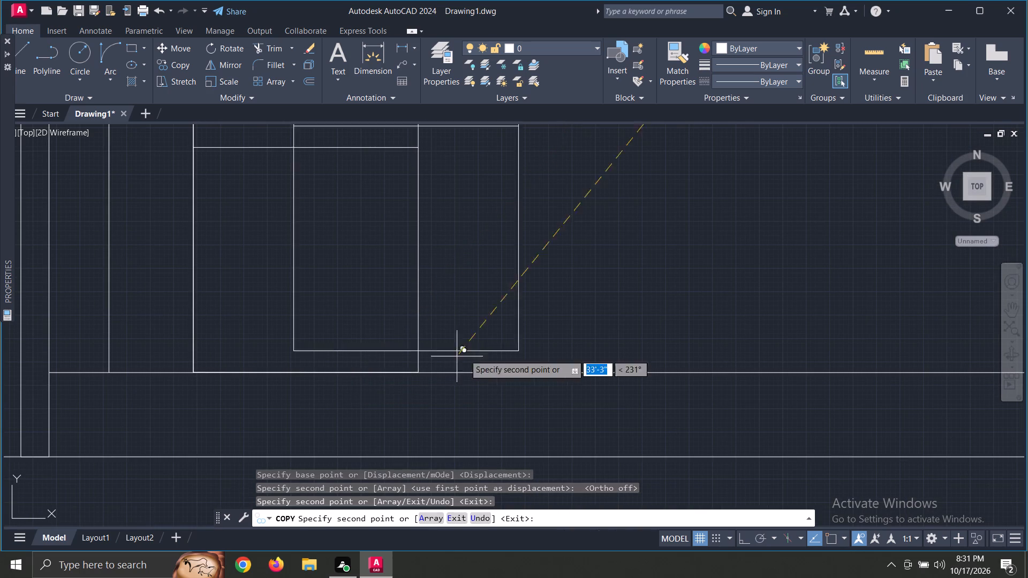
scroll(526, 327, down, 4)
scroll(573, 339, down, 5)
key(Escape)
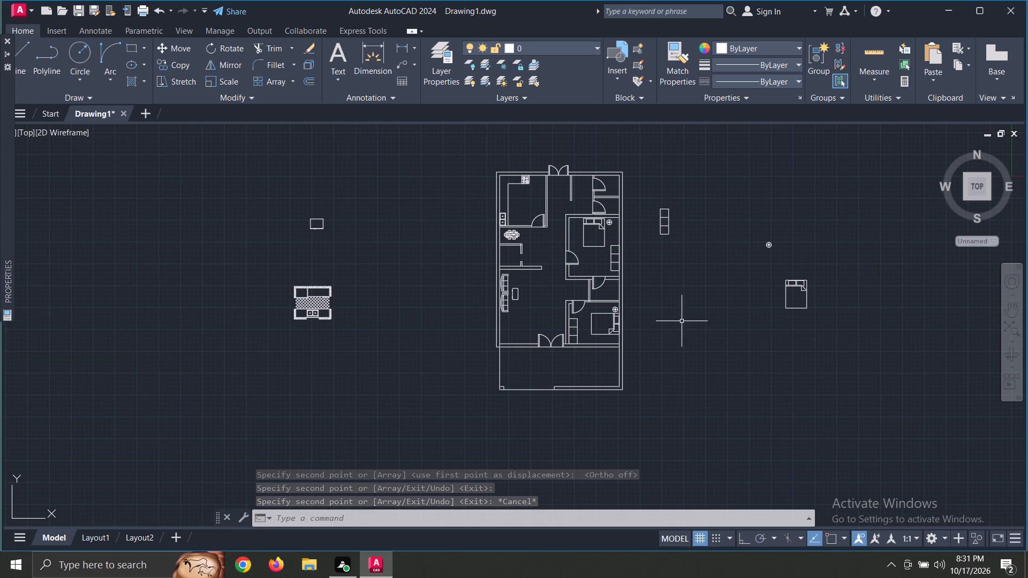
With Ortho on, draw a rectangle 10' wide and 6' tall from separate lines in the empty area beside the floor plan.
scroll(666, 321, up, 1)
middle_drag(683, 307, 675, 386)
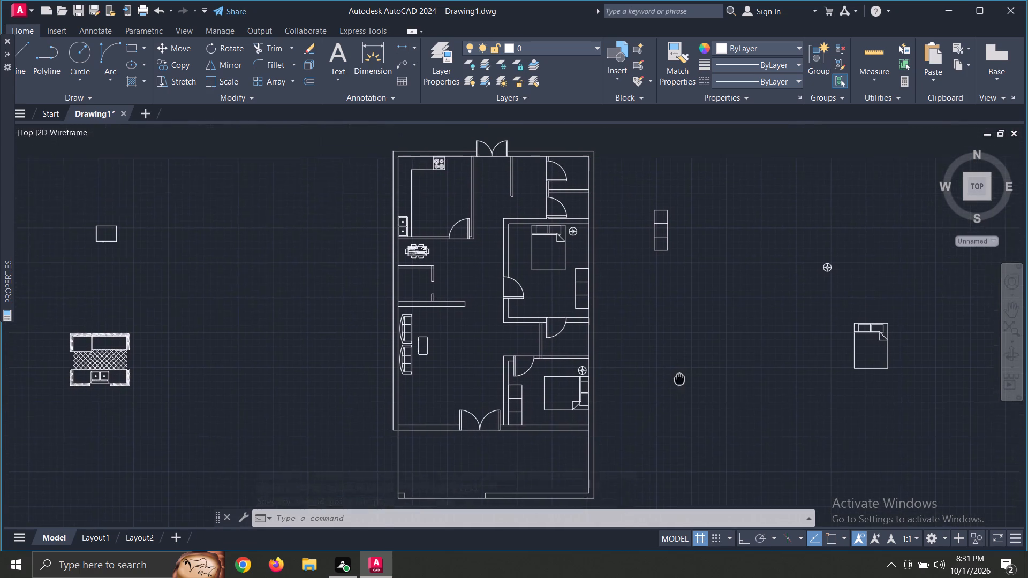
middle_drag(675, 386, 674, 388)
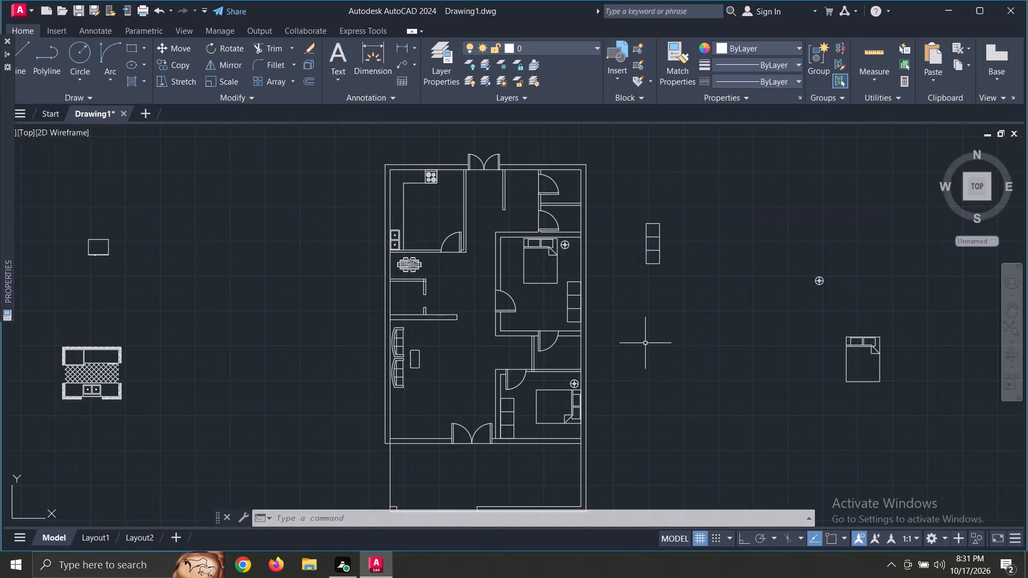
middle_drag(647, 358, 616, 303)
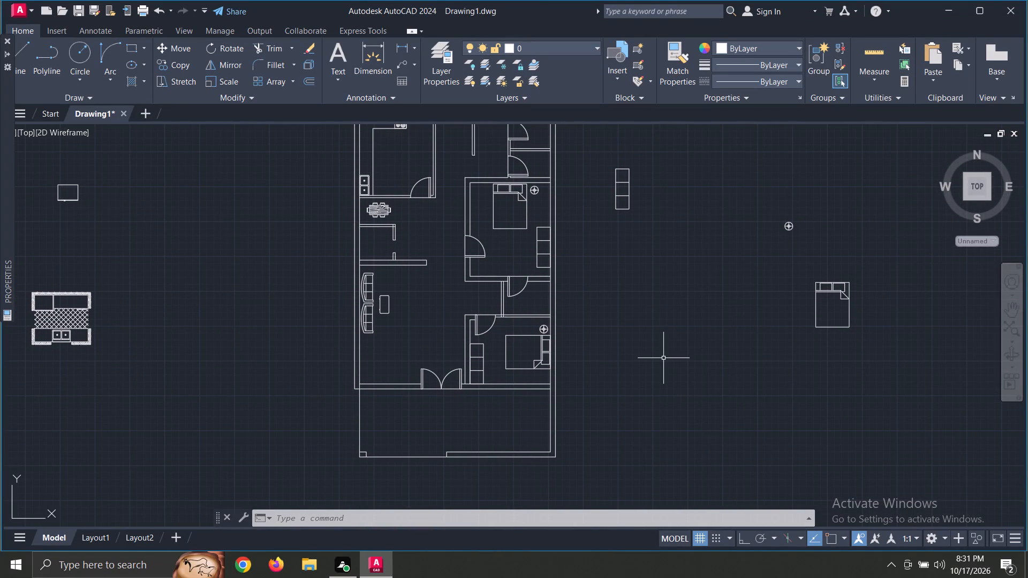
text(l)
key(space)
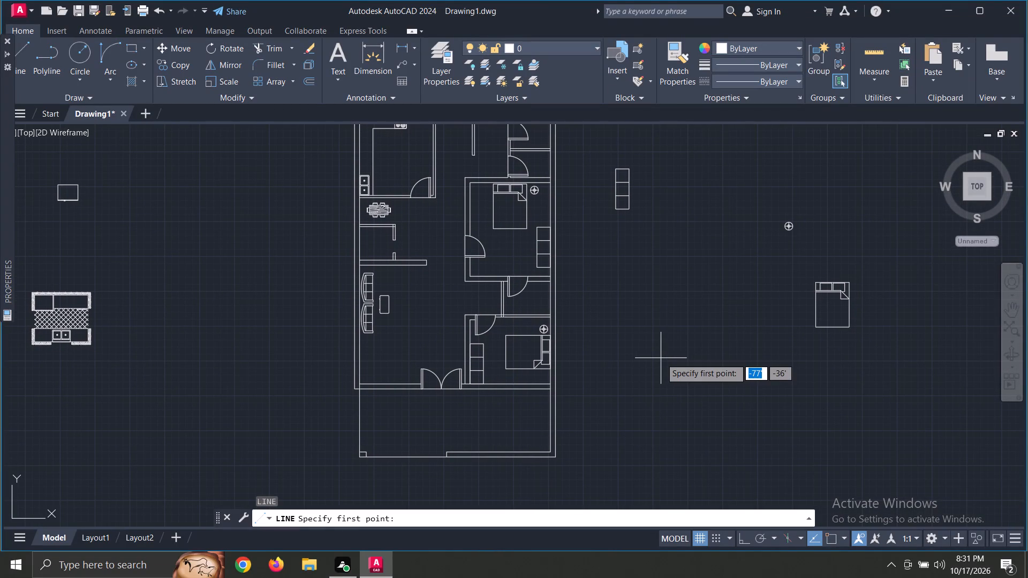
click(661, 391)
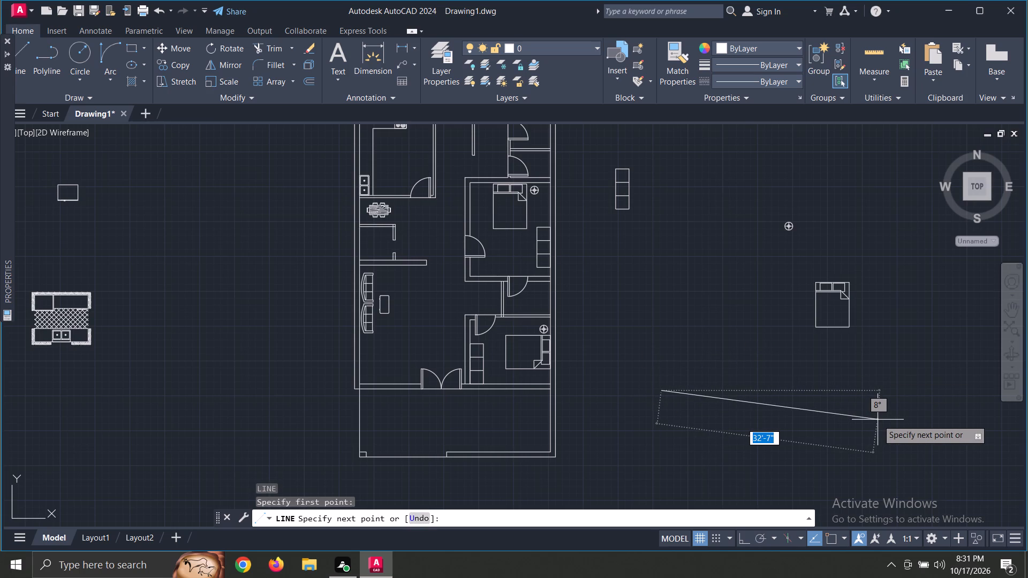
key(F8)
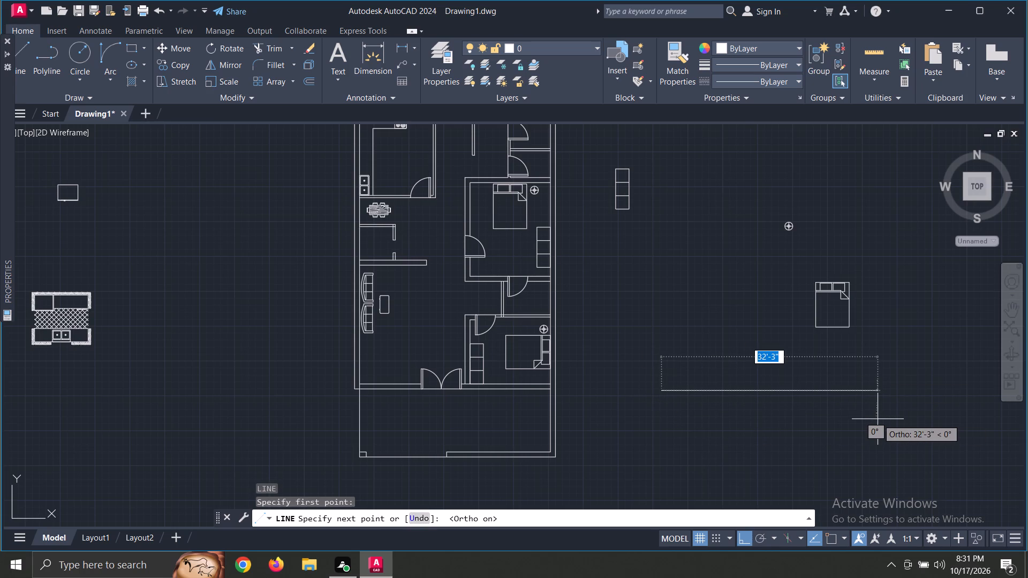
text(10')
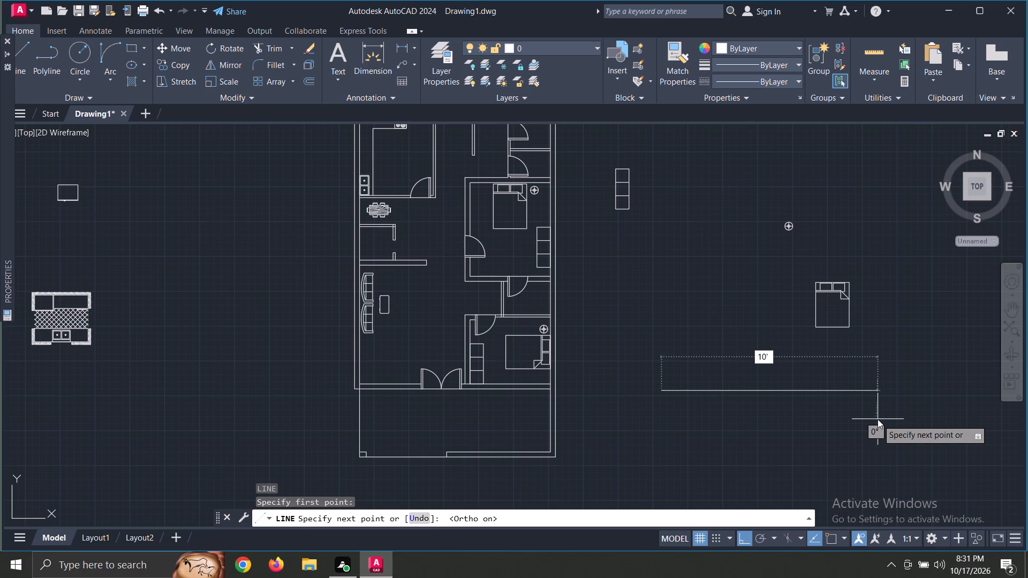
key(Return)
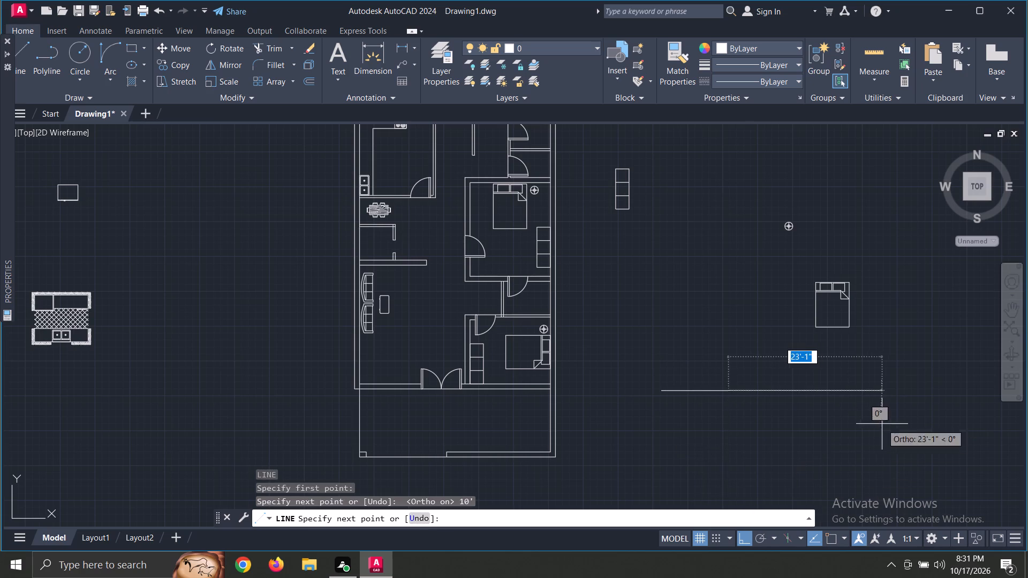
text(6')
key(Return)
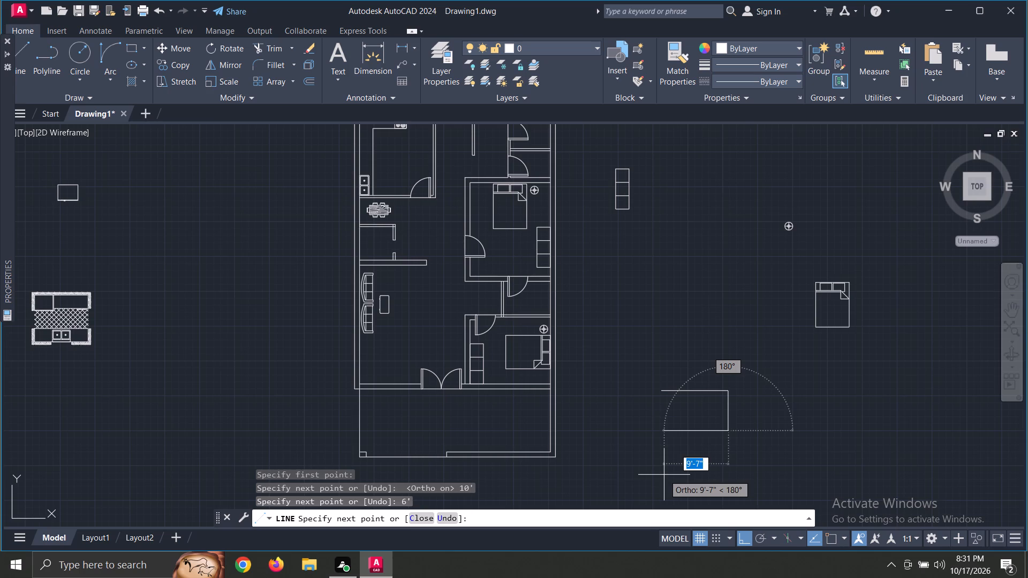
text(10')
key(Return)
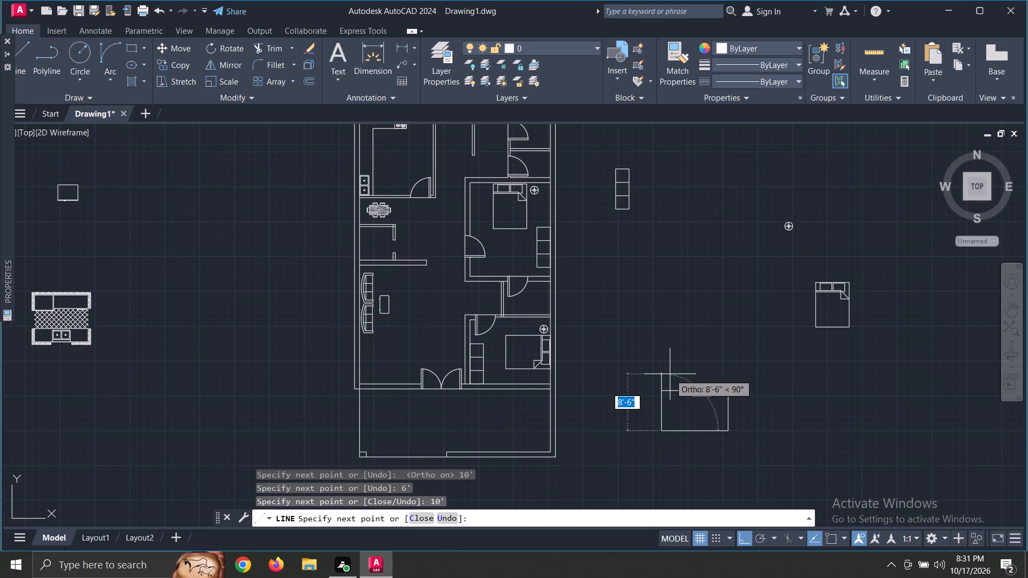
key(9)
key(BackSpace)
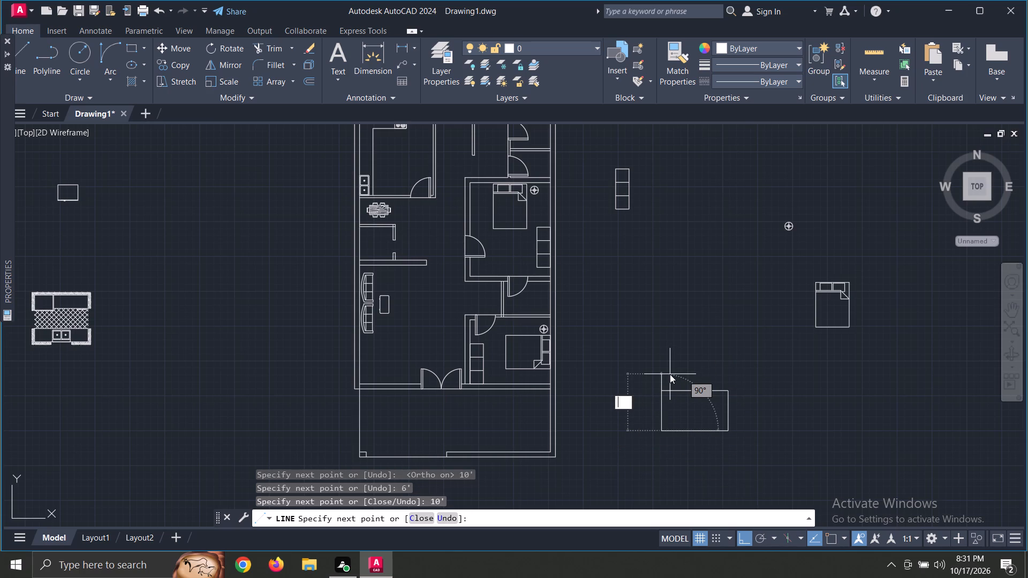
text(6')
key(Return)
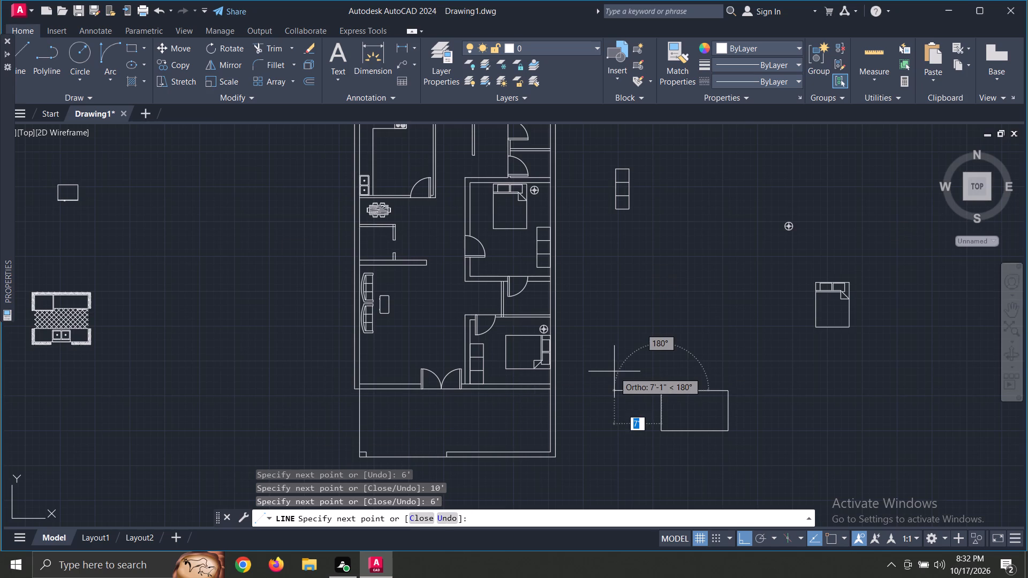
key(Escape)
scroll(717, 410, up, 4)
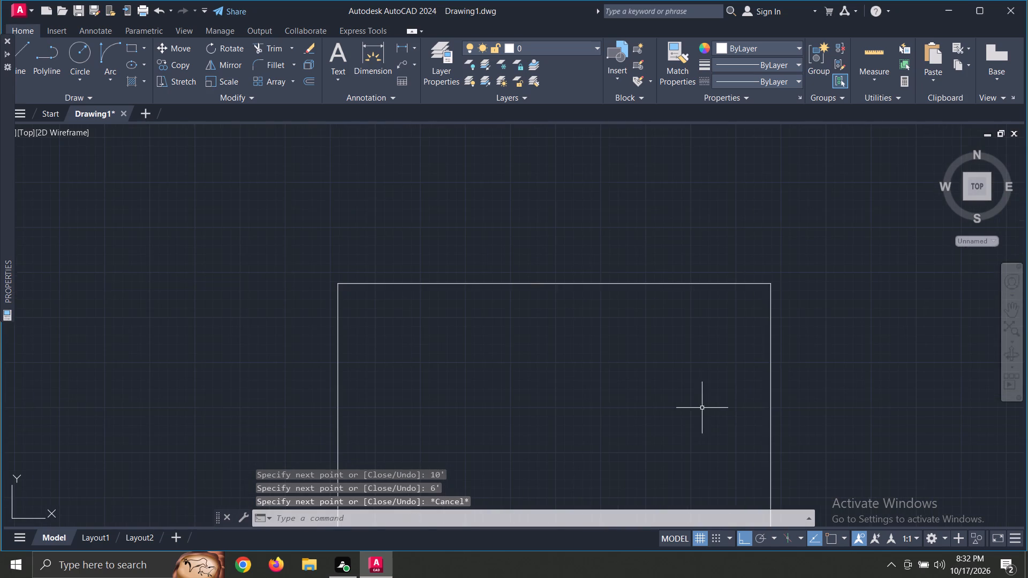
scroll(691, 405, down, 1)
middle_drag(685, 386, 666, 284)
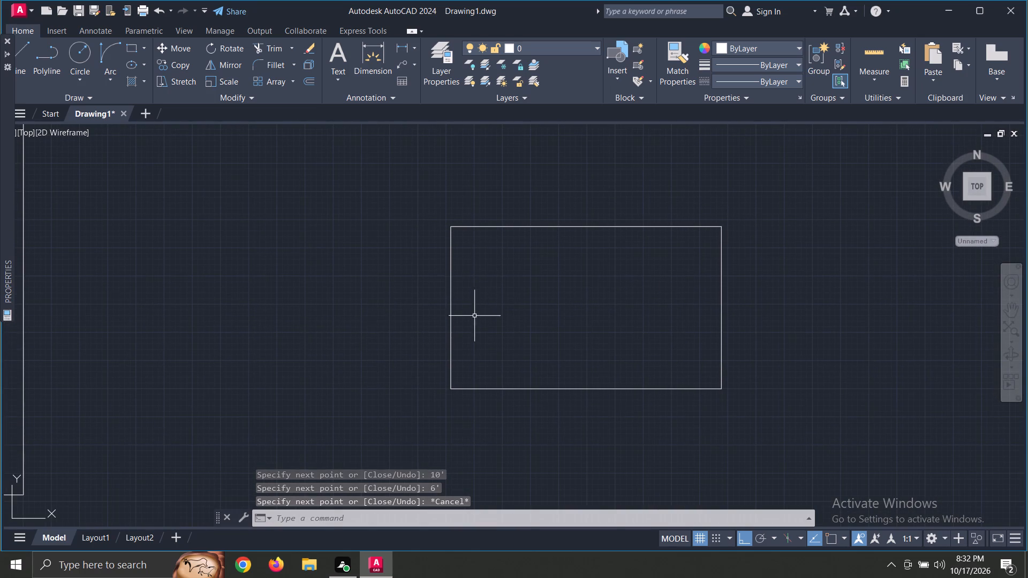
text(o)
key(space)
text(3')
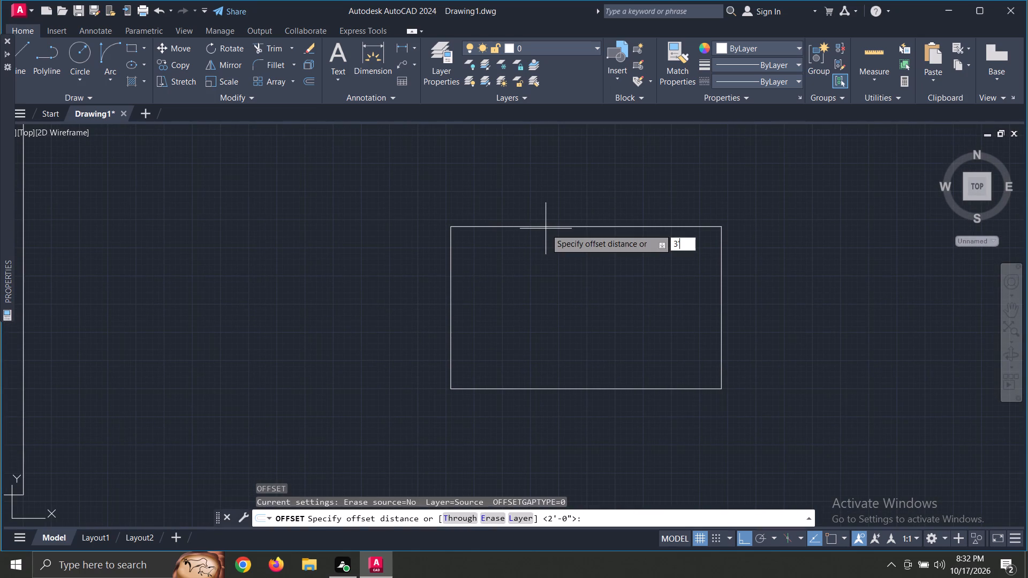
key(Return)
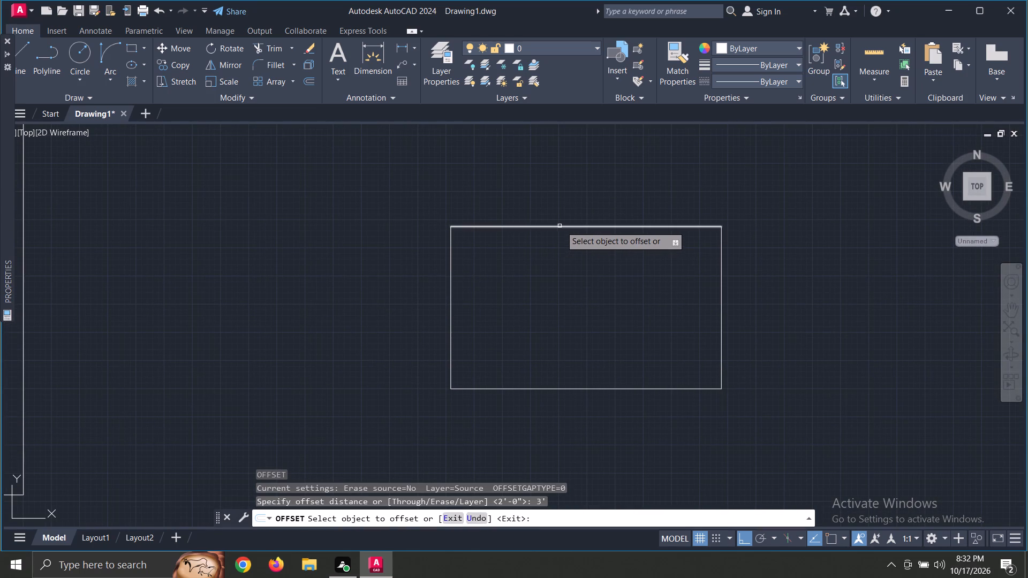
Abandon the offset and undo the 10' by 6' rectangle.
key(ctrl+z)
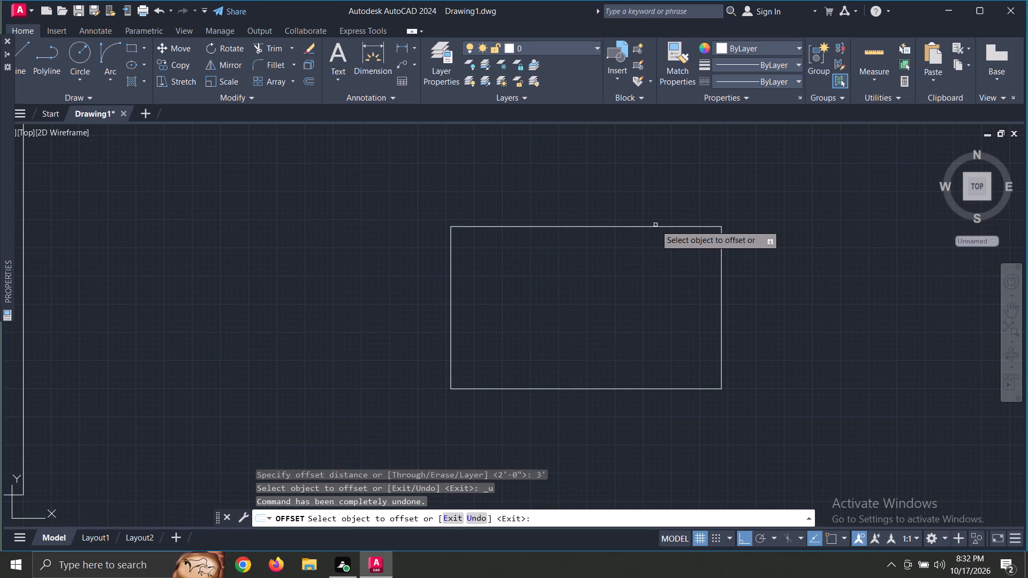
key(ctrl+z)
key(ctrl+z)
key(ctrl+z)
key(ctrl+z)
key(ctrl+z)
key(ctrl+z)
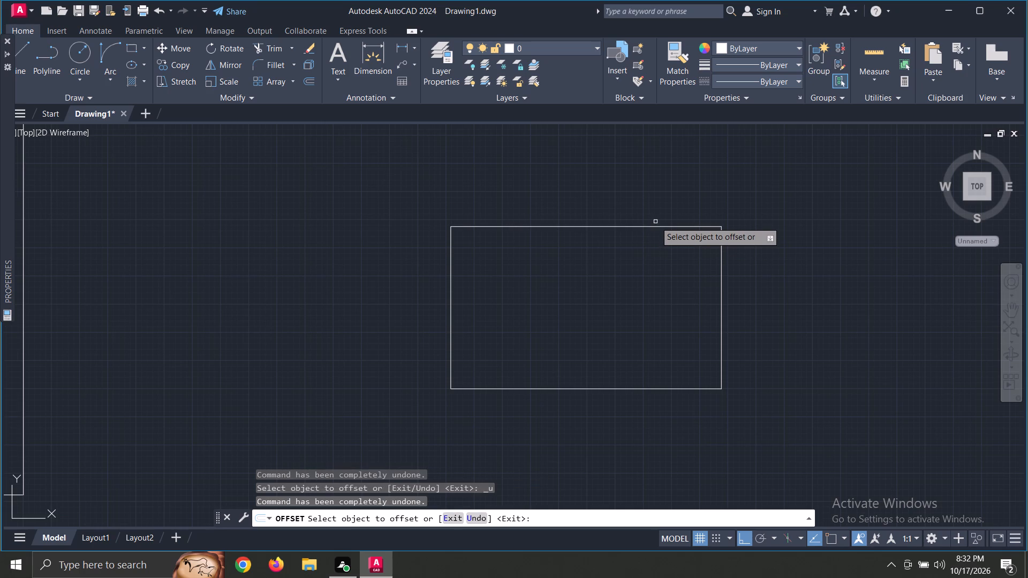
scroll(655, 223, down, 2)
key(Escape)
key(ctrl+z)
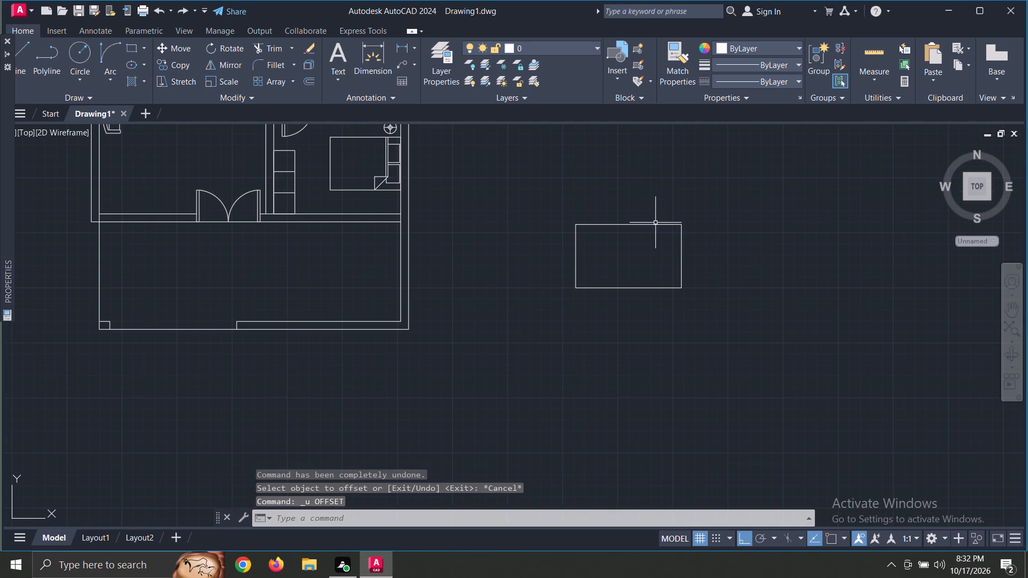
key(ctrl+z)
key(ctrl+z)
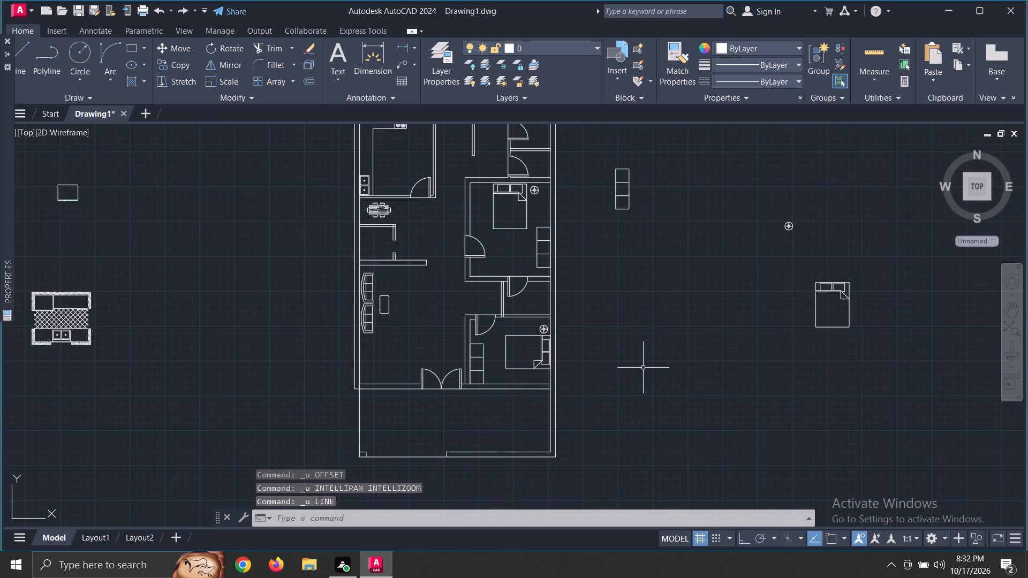
With Ortho on, draw a rectangle 10' wide and 6'6" tall from separate lines in the empty area beside the floor plan.
text(l)
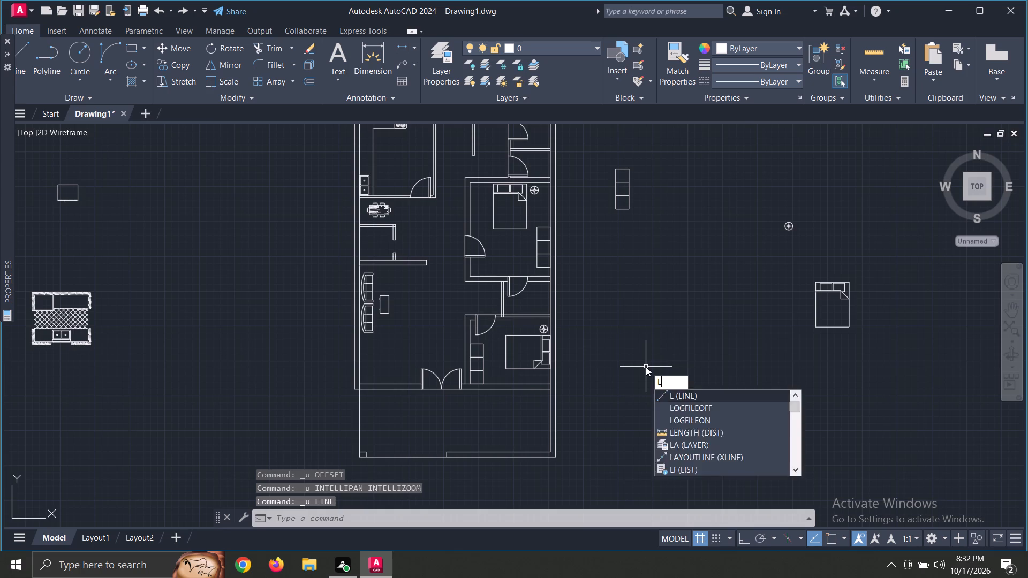
key(space)
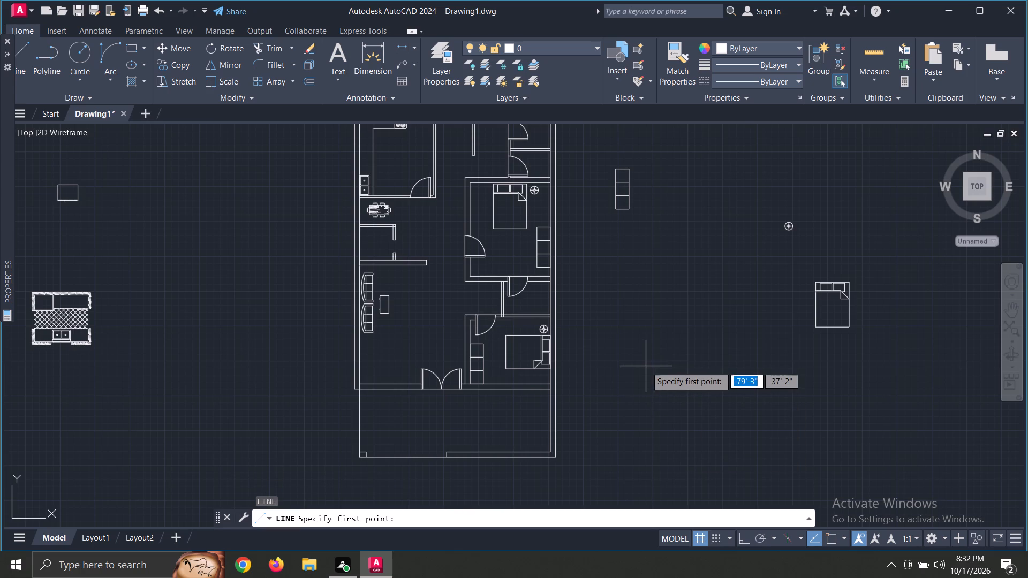
click(646, 366)
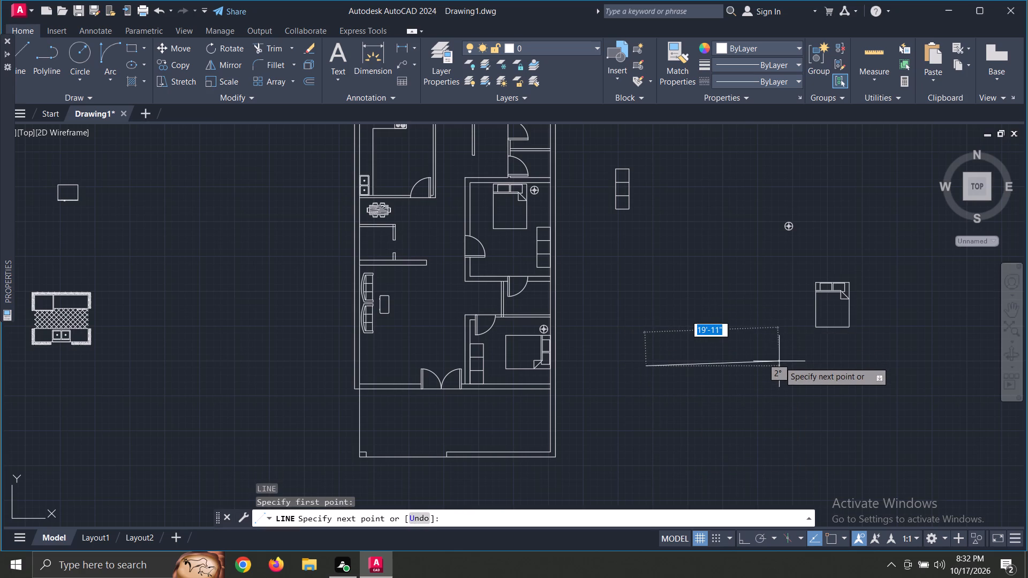
key(F8)
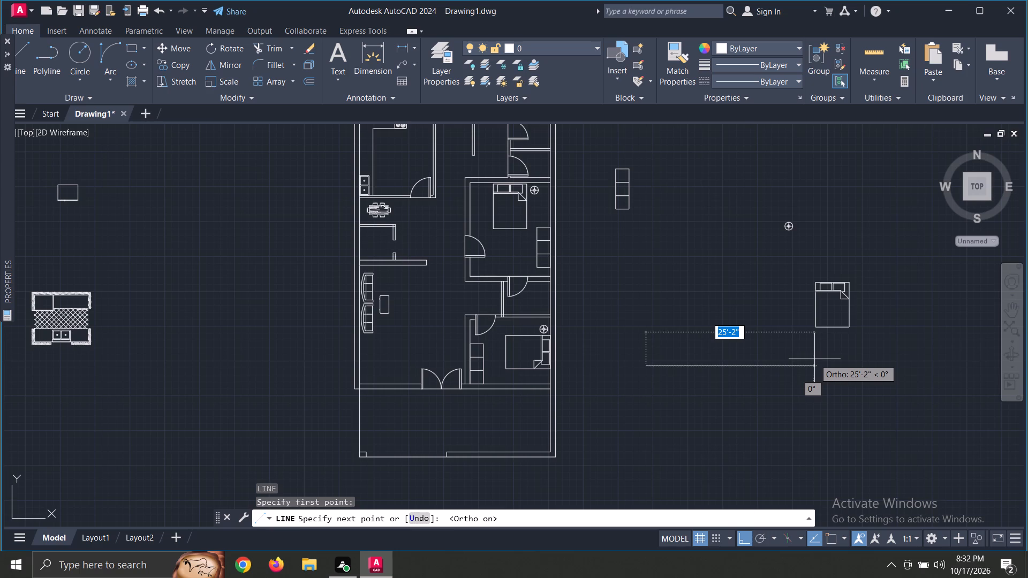
text(10')
key(Return)
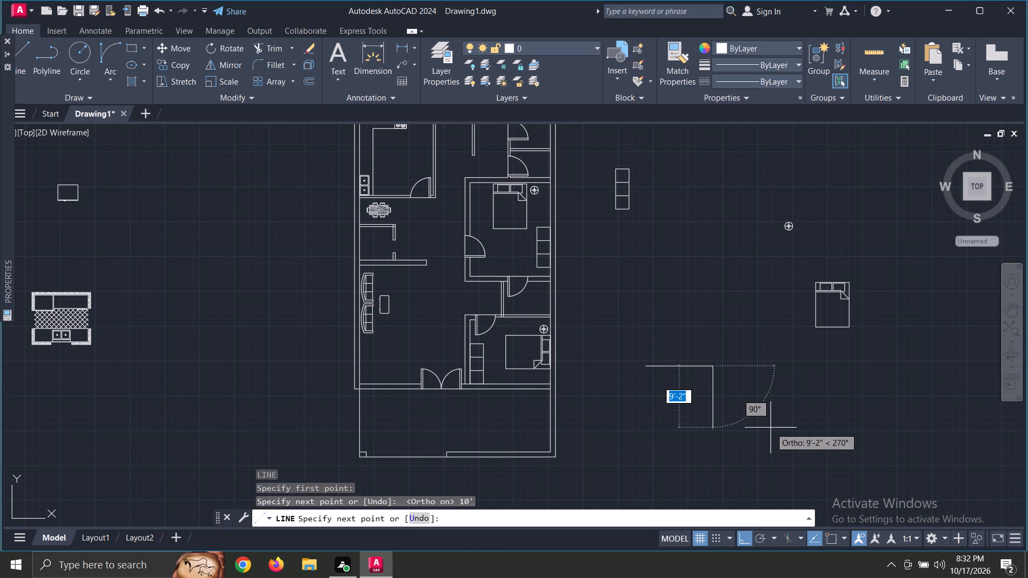
text(6'6")
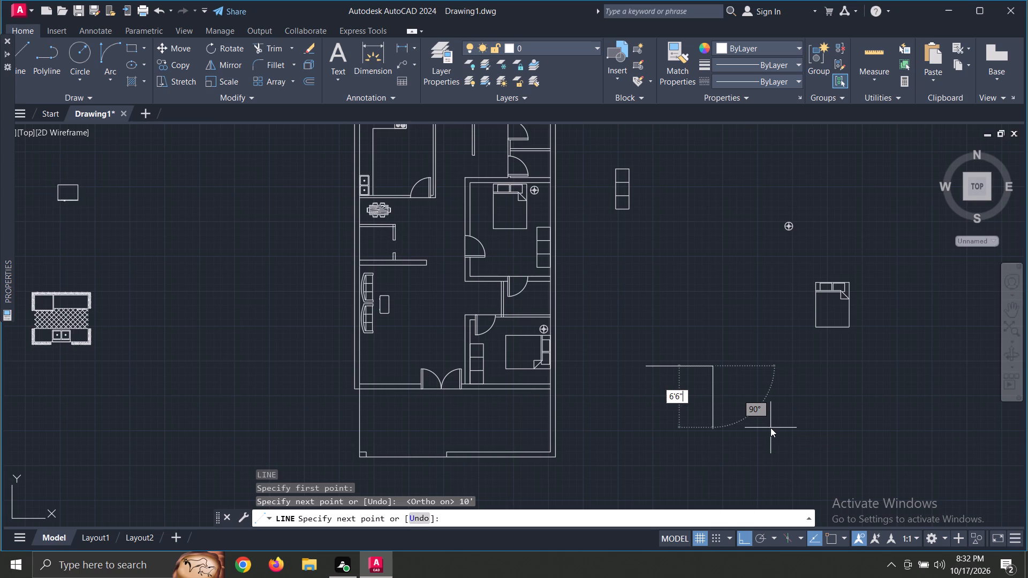
key(Return)
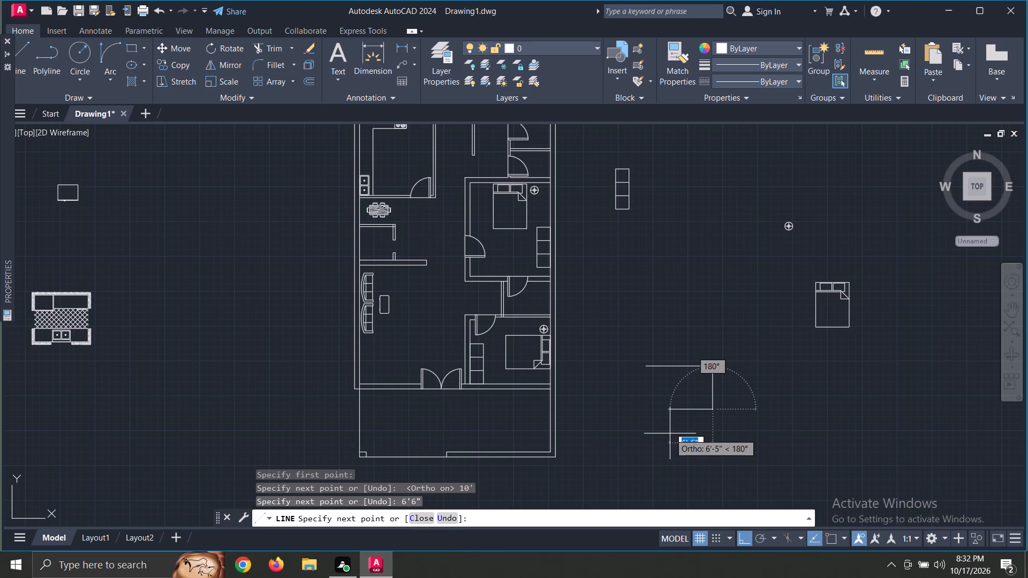
text(10)
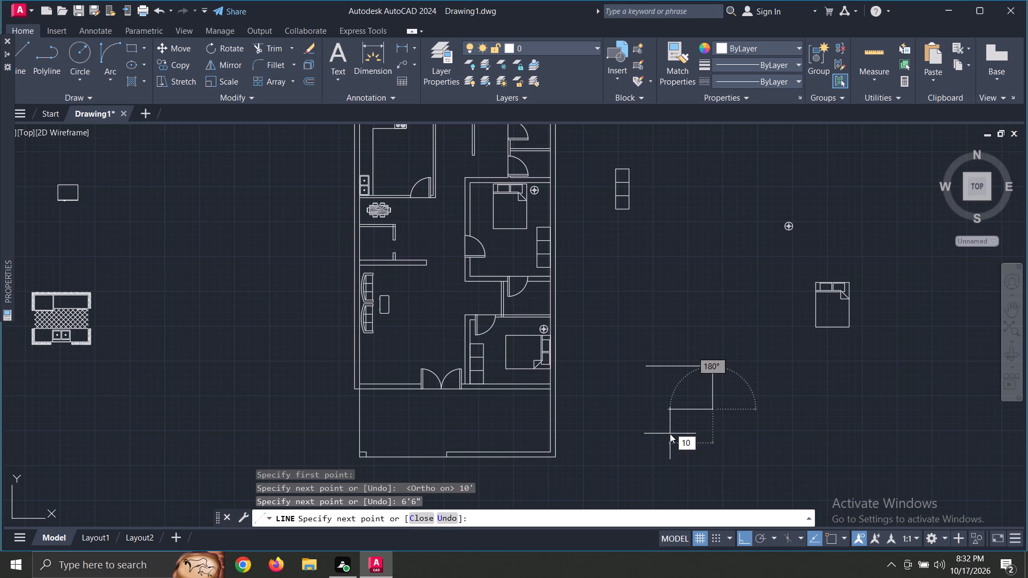
key(apostrophe)
key(Return)
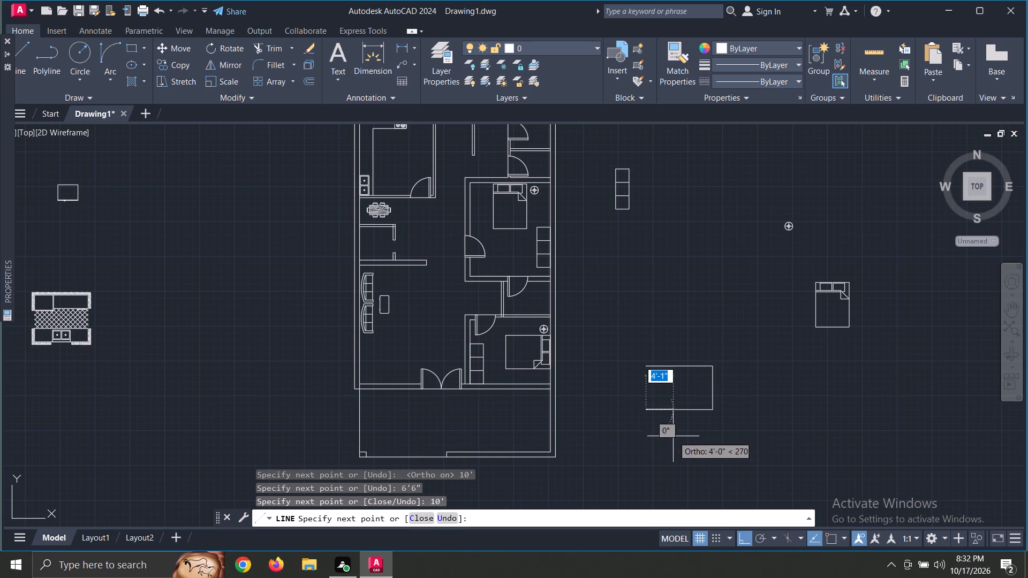
key(6)
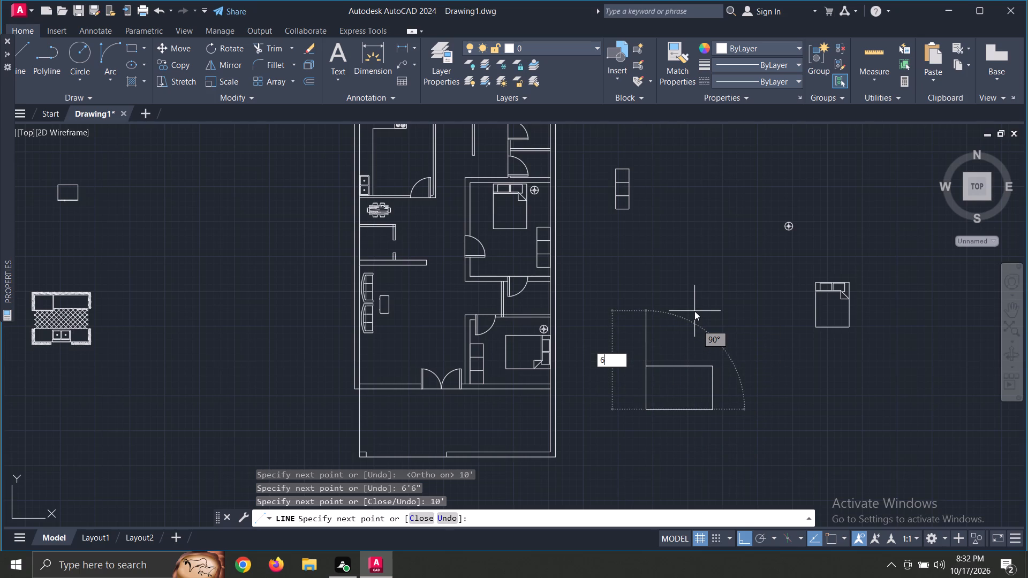
text('6")
key(Return)
key(Escape)
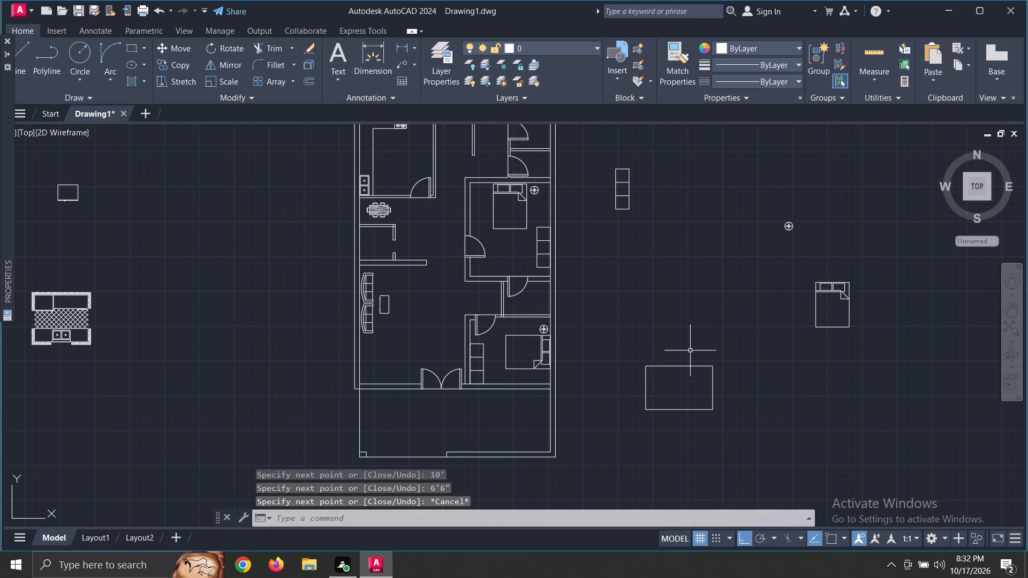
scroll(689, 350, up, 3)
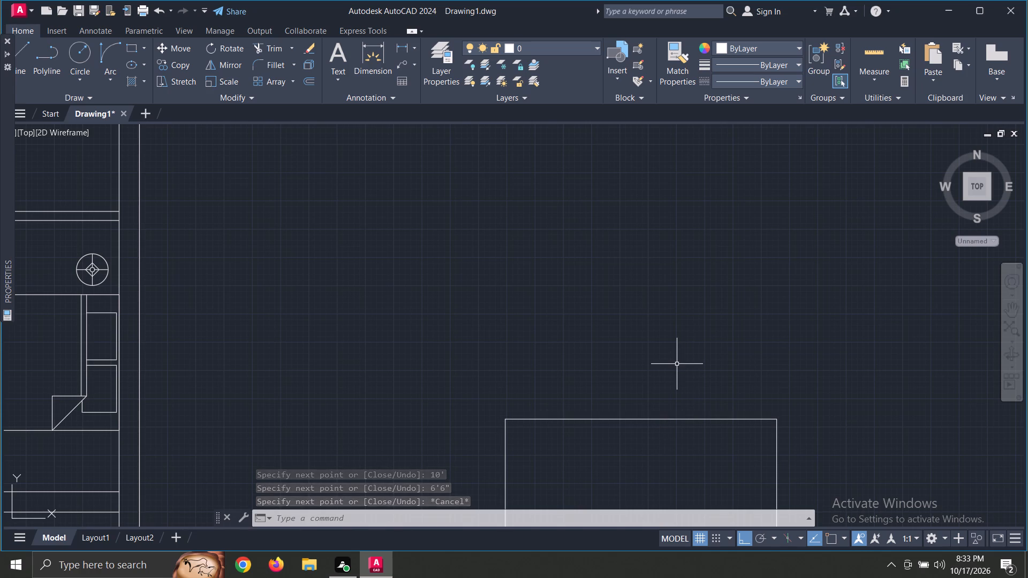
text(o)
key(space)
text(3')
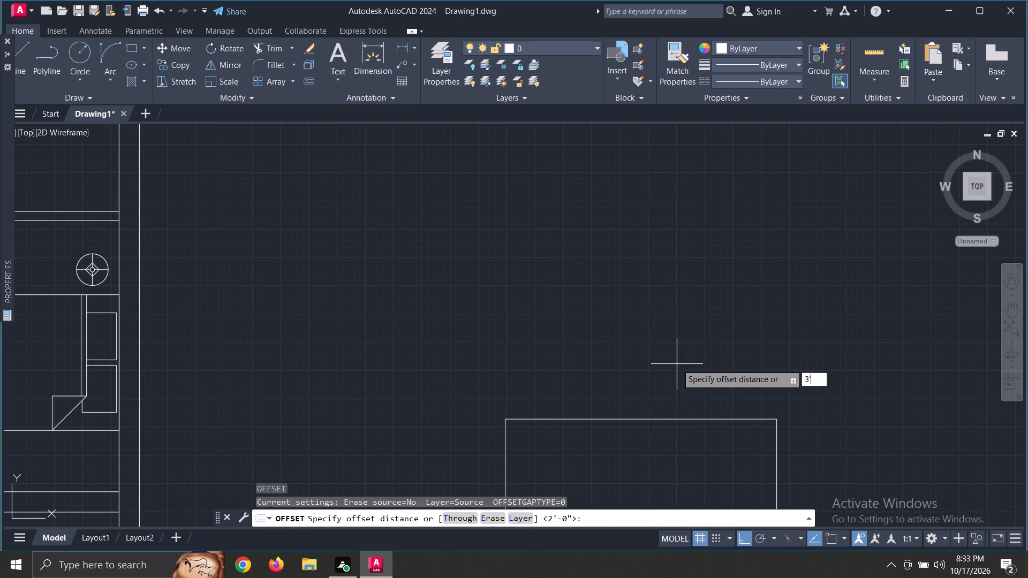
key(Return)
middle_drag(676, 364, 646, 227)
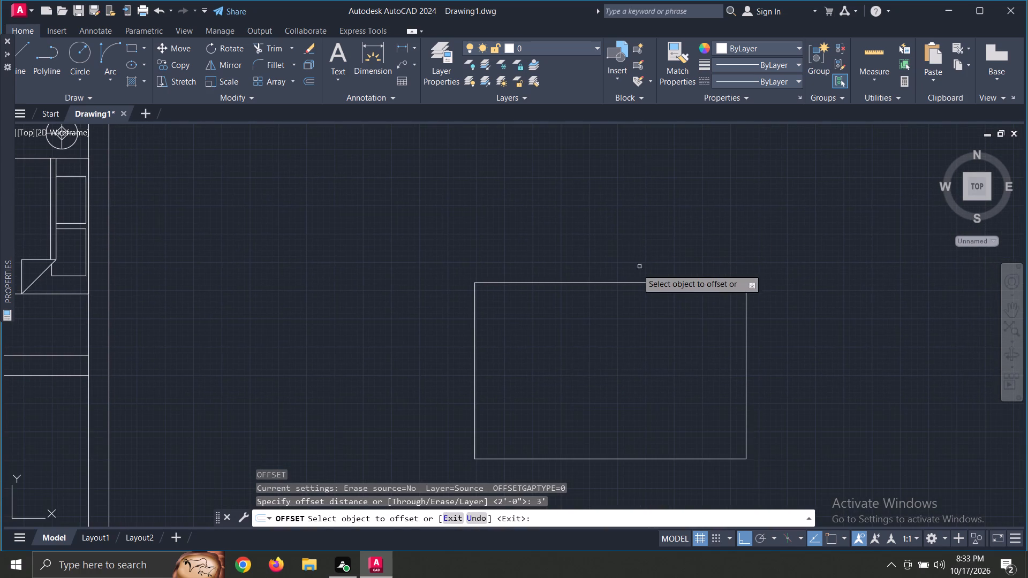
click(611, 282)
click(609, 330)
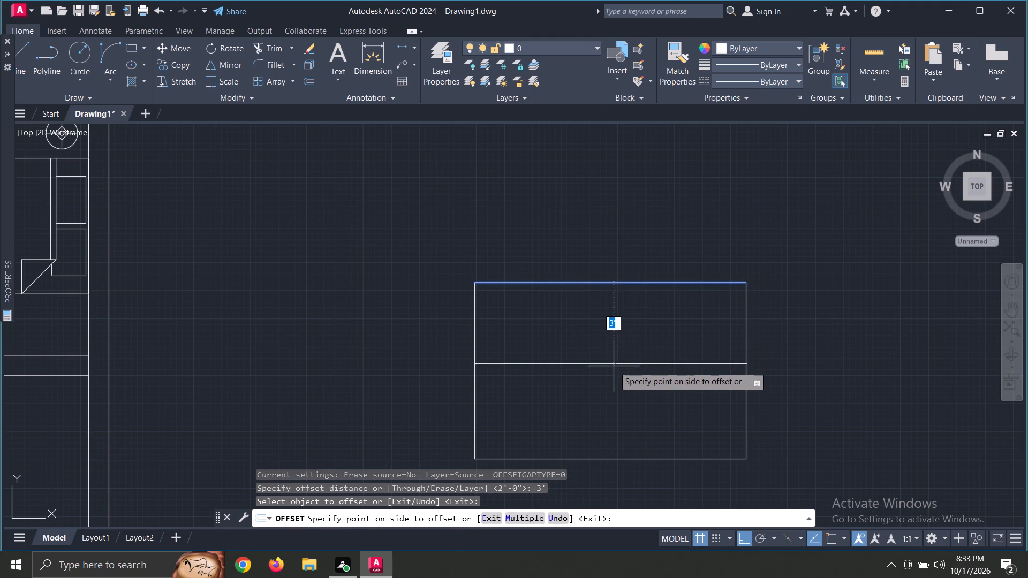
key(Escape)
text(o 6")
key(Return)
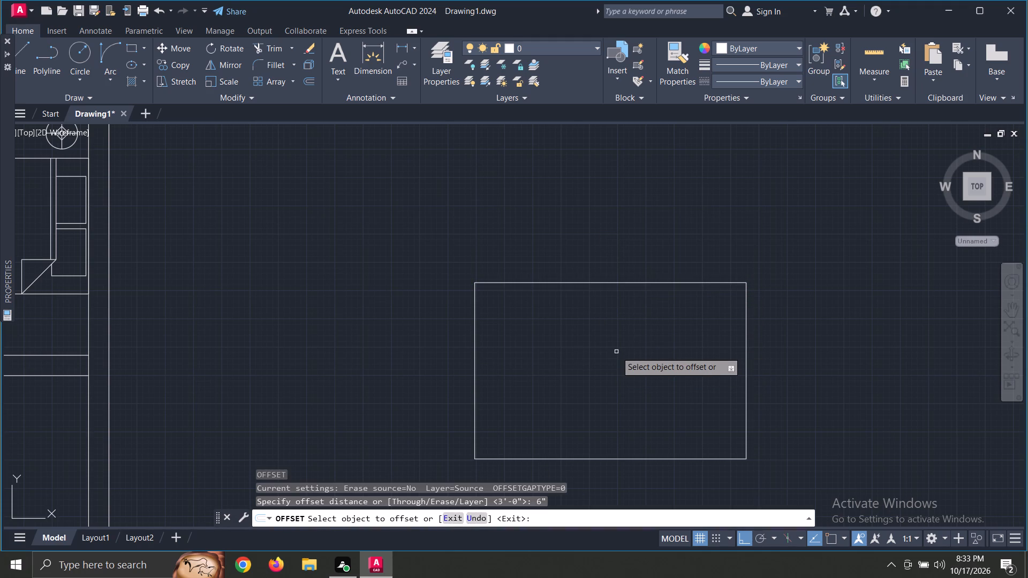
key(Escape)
Offset the top edge of the 10' by 6'6" rectangle 3' down into its interior.
text(o 3')
key(Return)
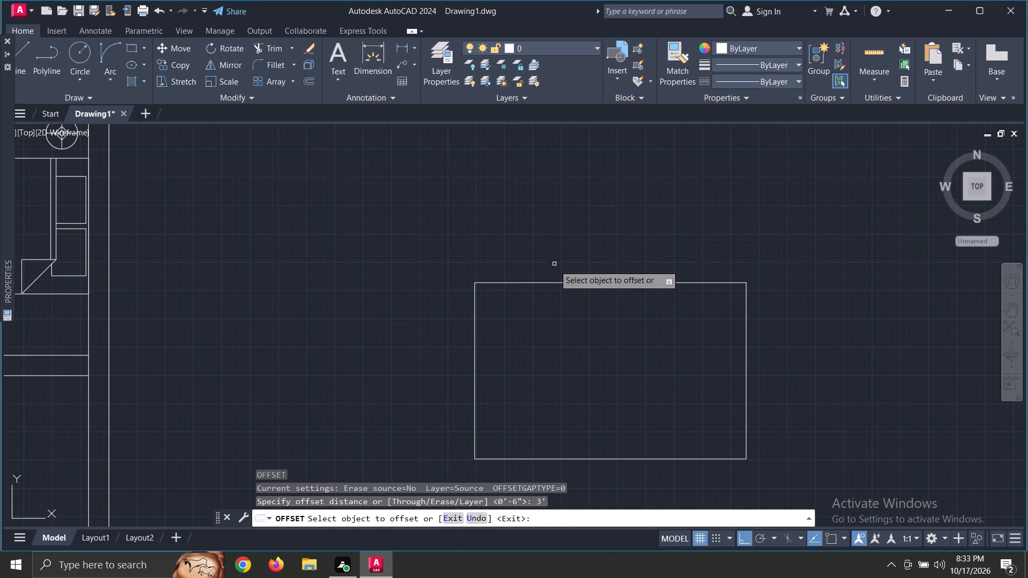
click(562, 284)
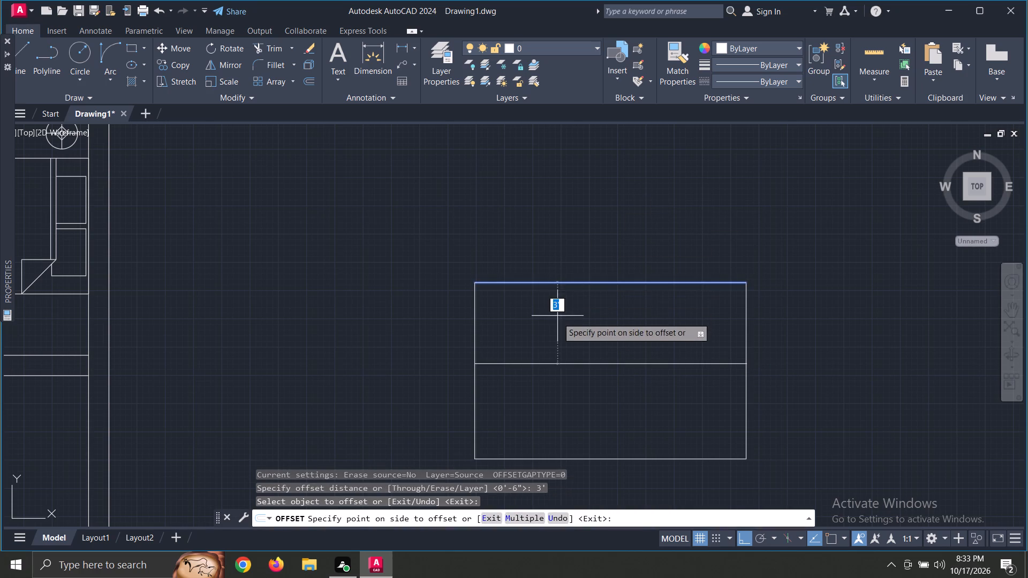
click(557, 317)
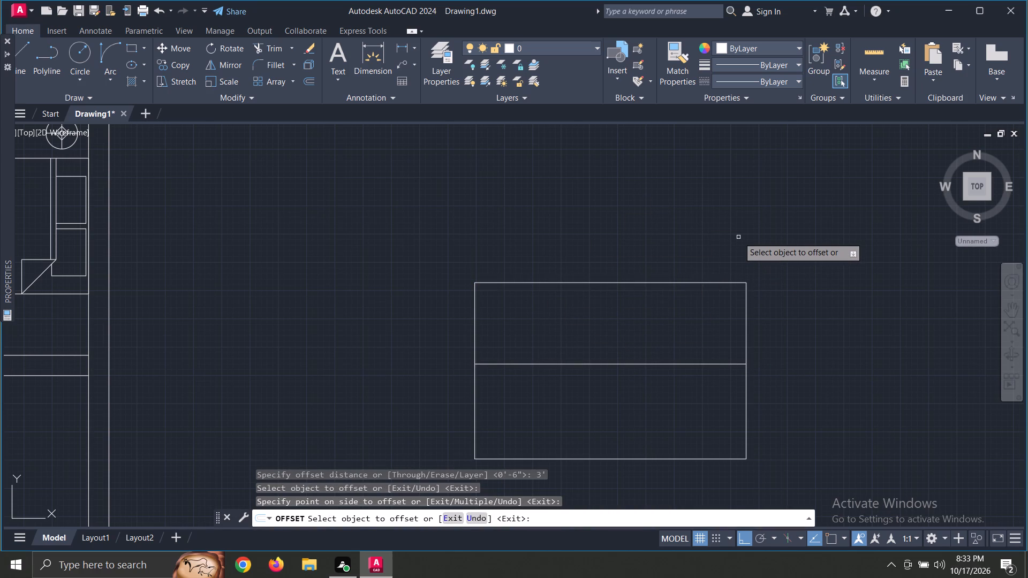
key(Escape)
Offset the rectangle's horizontal middle line 6" downward, forming a narrow central strip.
text(o)
key(space)
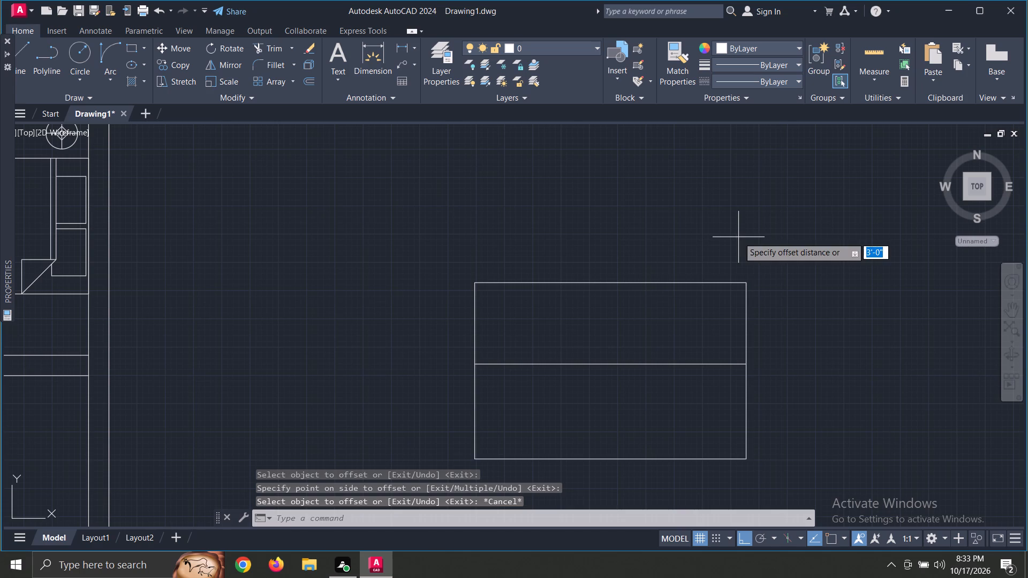
text(6")
key(Return)
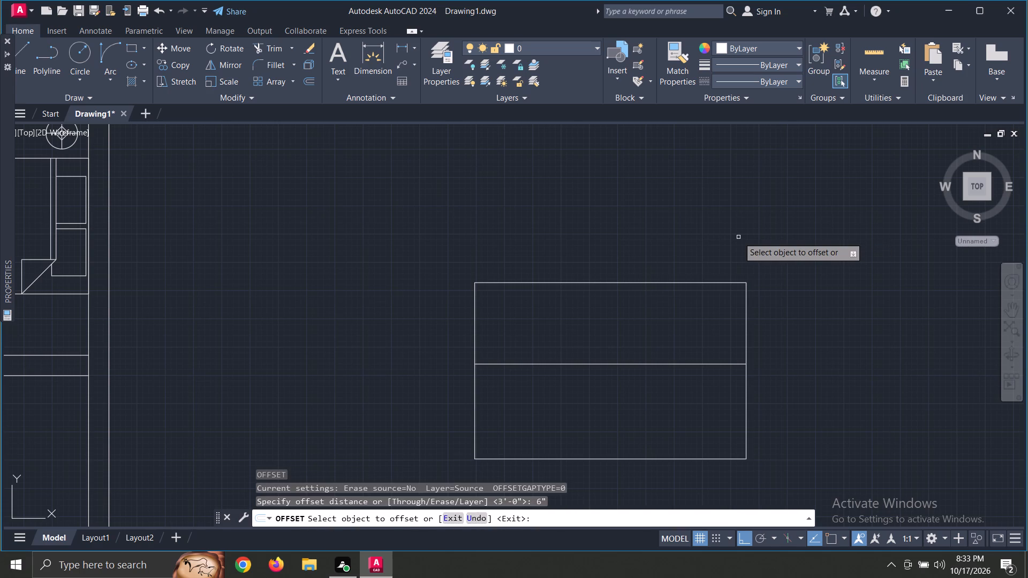
click(661, 364)
click(660, 383)
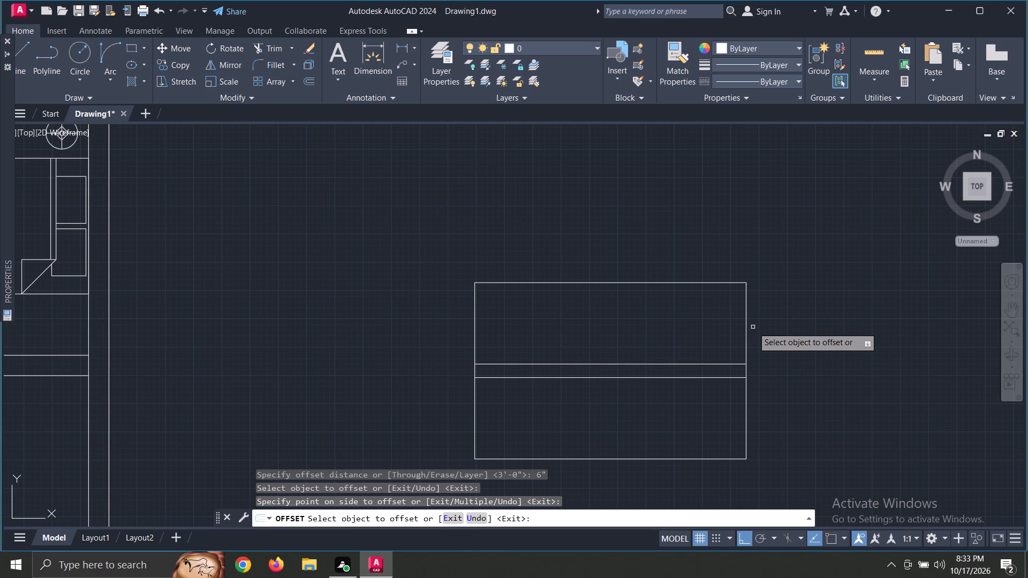
key(Escape)
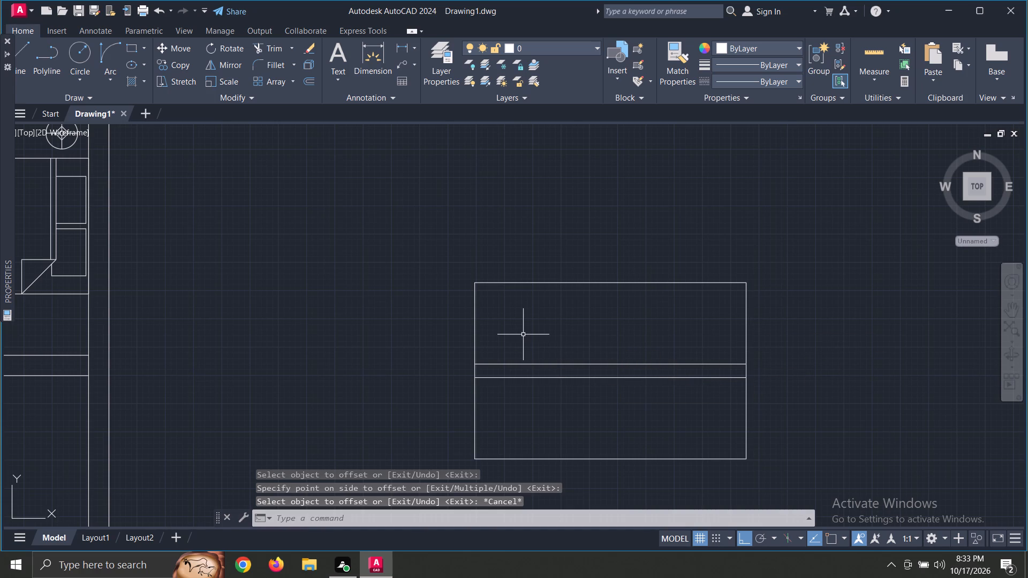
Offset the rectangle's left edge inward at successive 6" spacings to make the first five vertical lines.
text(o)
key(space)
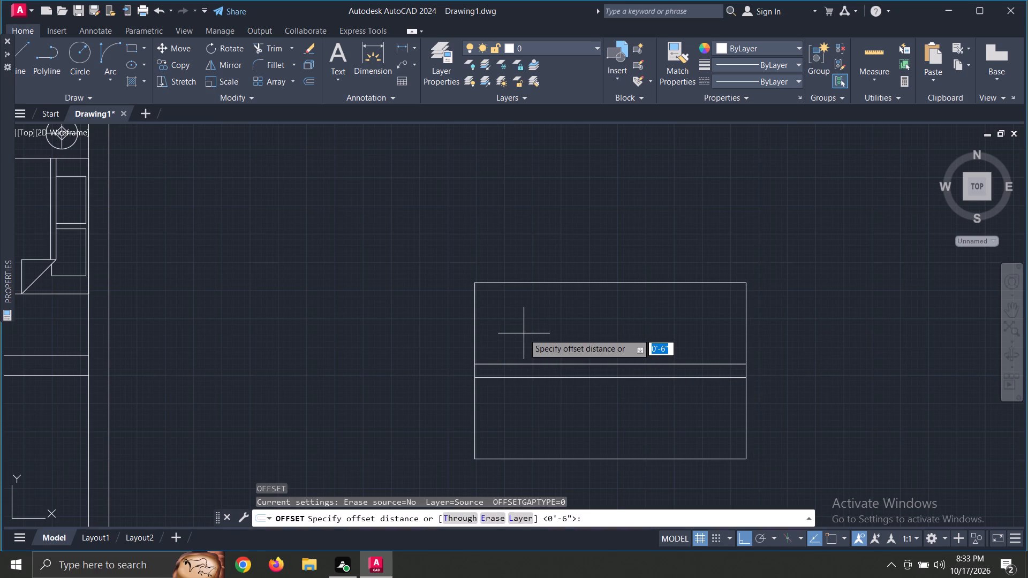
text(6")
key(Return)
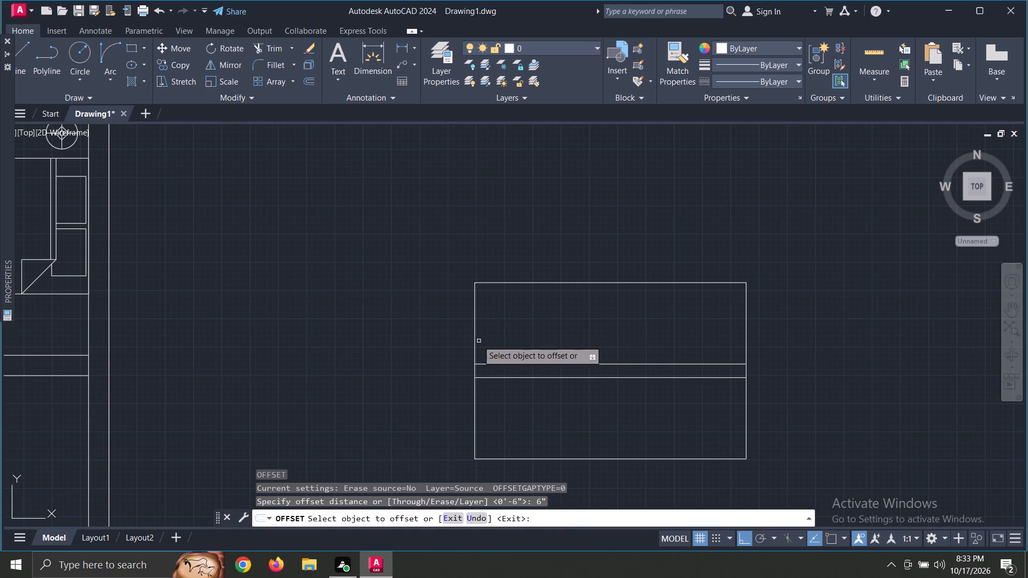
click(475, 339)
click(528, 334)
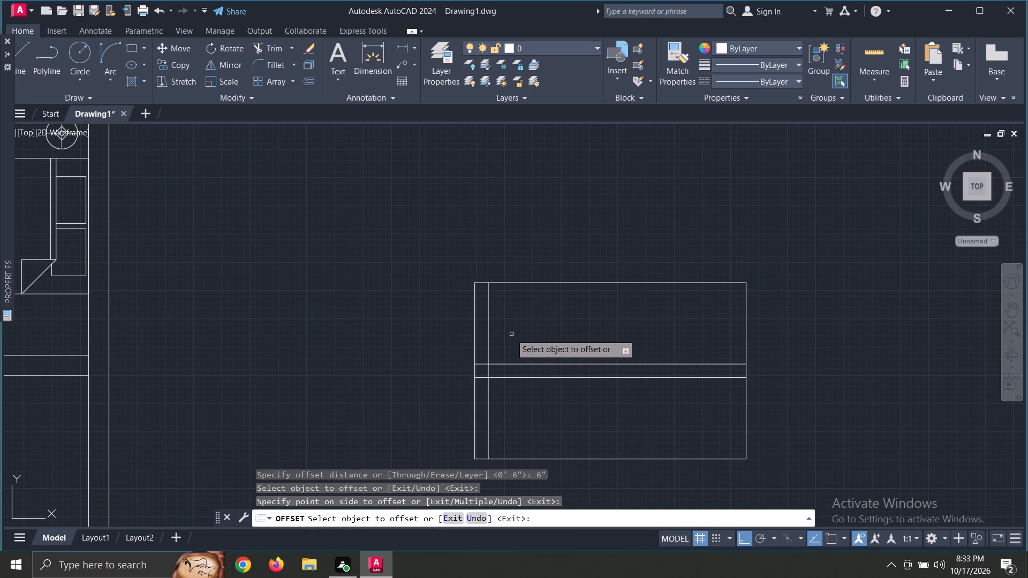
click(489, 332)
click(523, 330)
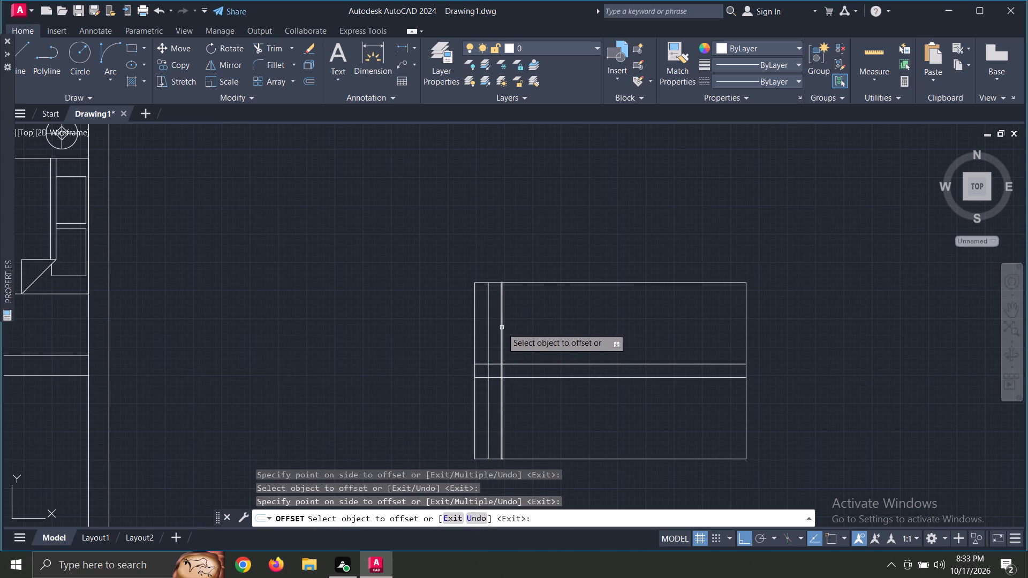
click(502, 328)
click(540, 327)
click(514, 329)
click(548, 328)
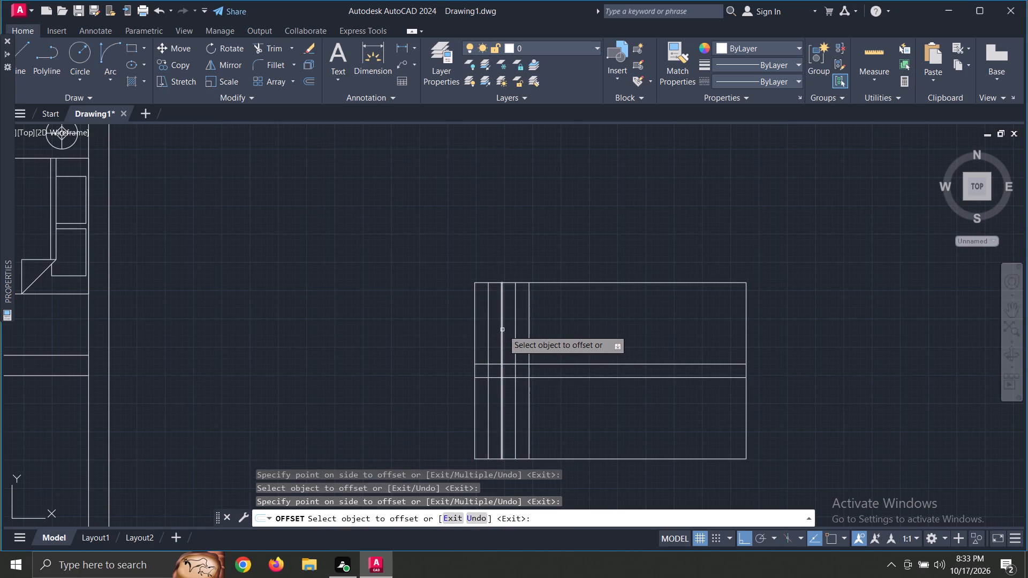
click(529, 330)
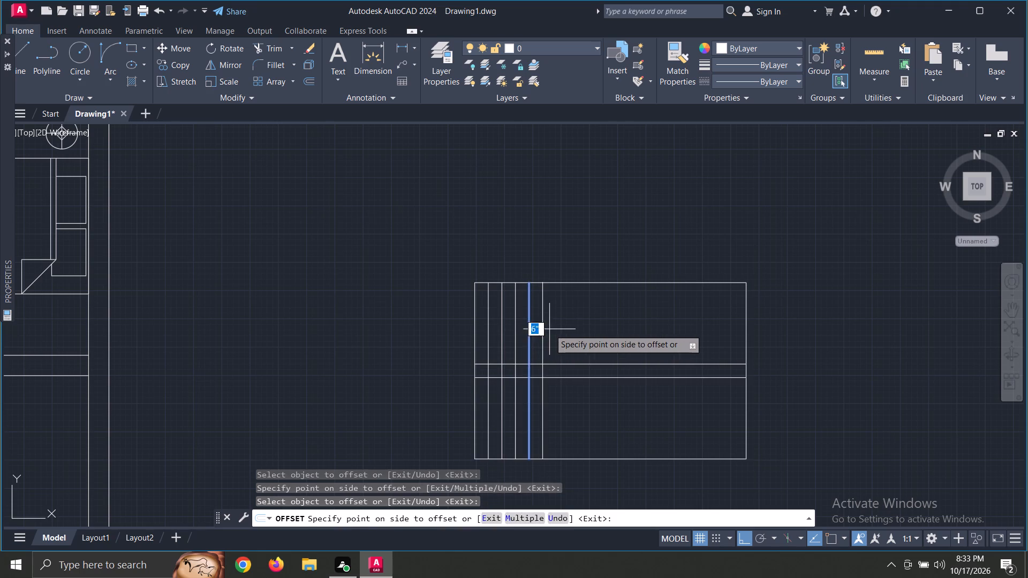
click(549, 329)
Continue the successive 6" offsets from the fifth vertical line toward the rectangle's right edge, adding seven more lines.
drag(542, 327, 549, 327)
click(575, 325)
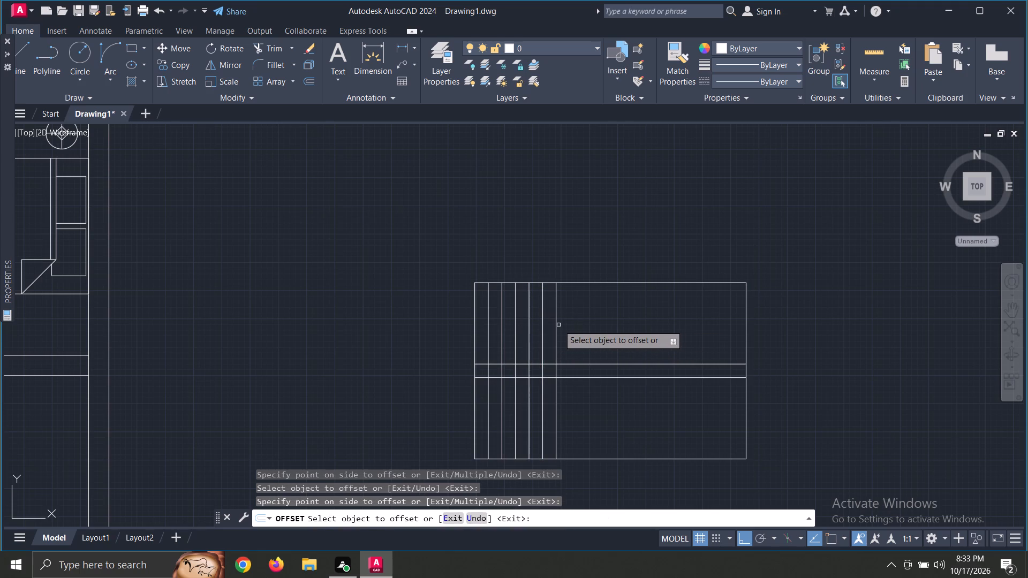
click(556, 324)
click(583, 323)
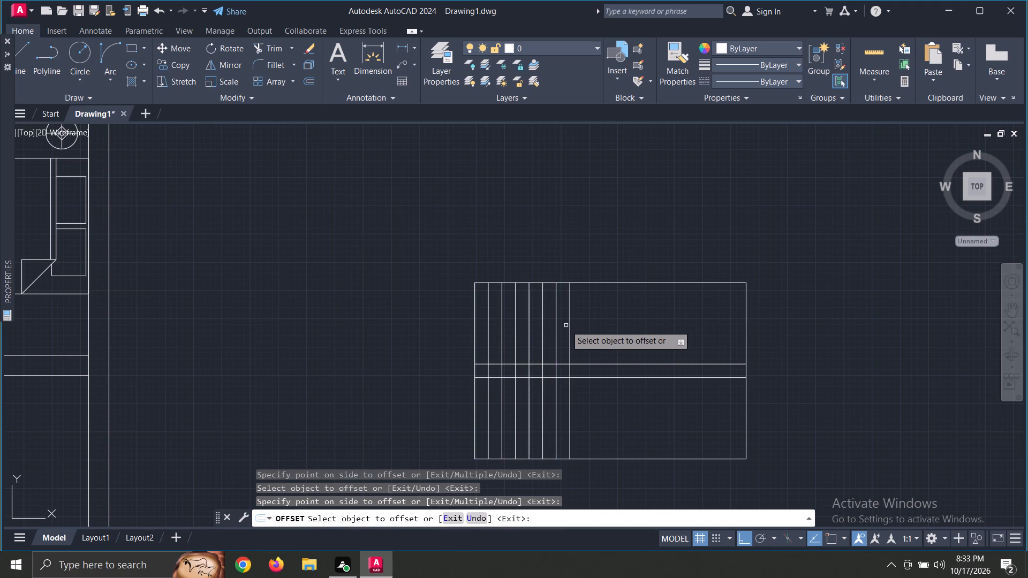
click(571, 325)
click(603, 325)
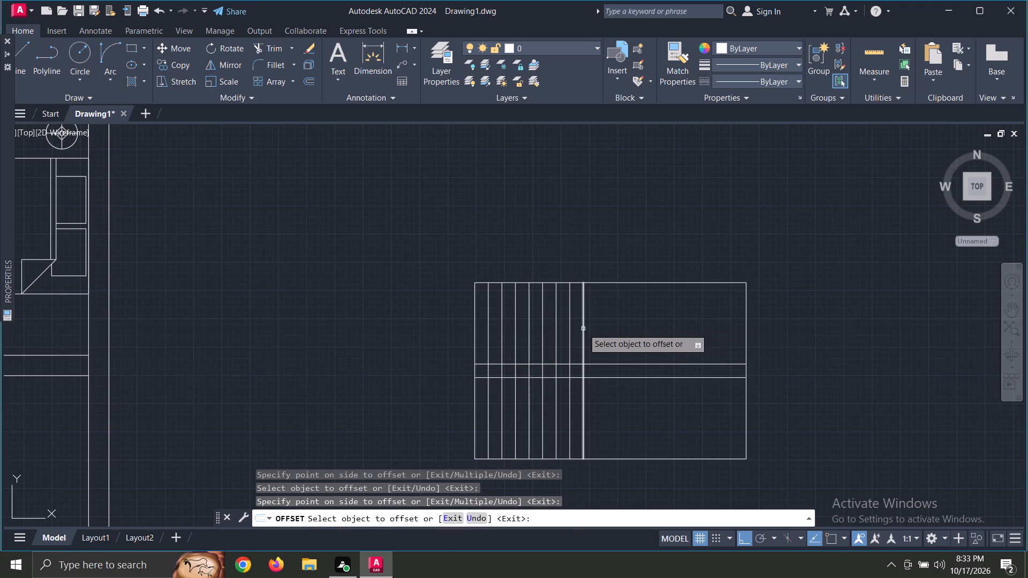
click(583, 329)
click(610, 328)
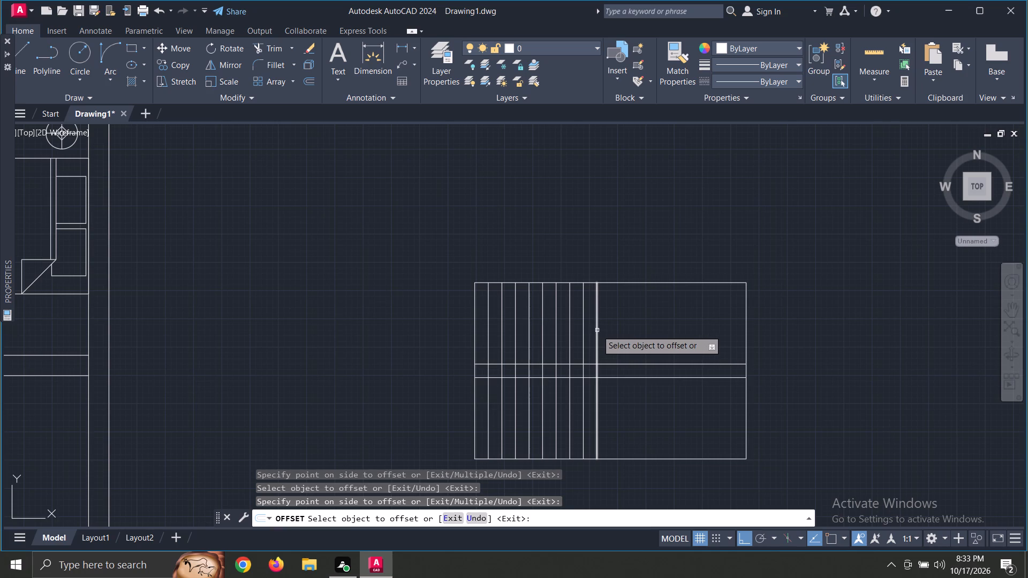
click(597, 330)
click(612, 329)
click(610, 329)
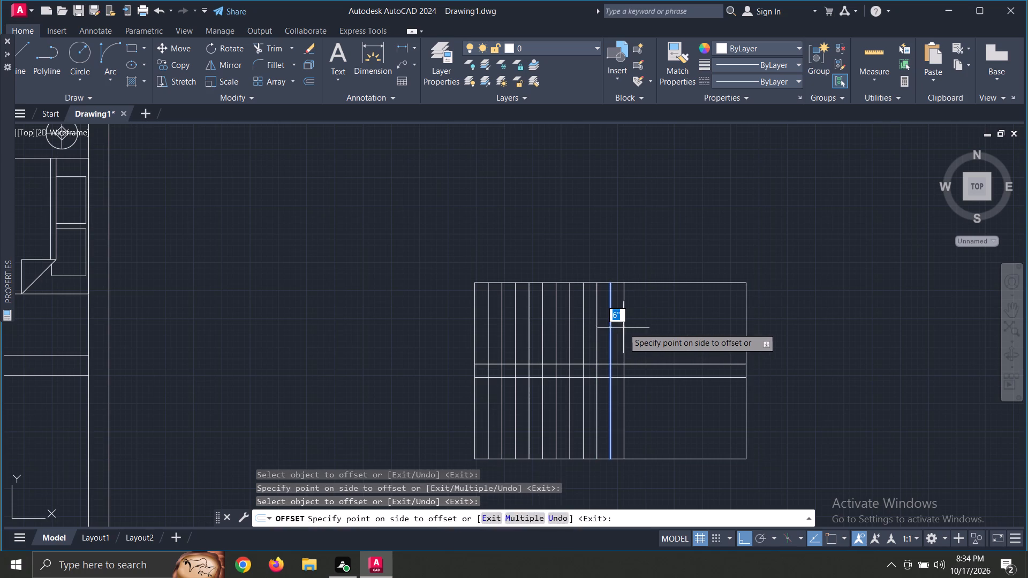
click(624, 328)
click(623, 328)
click(670, 323)
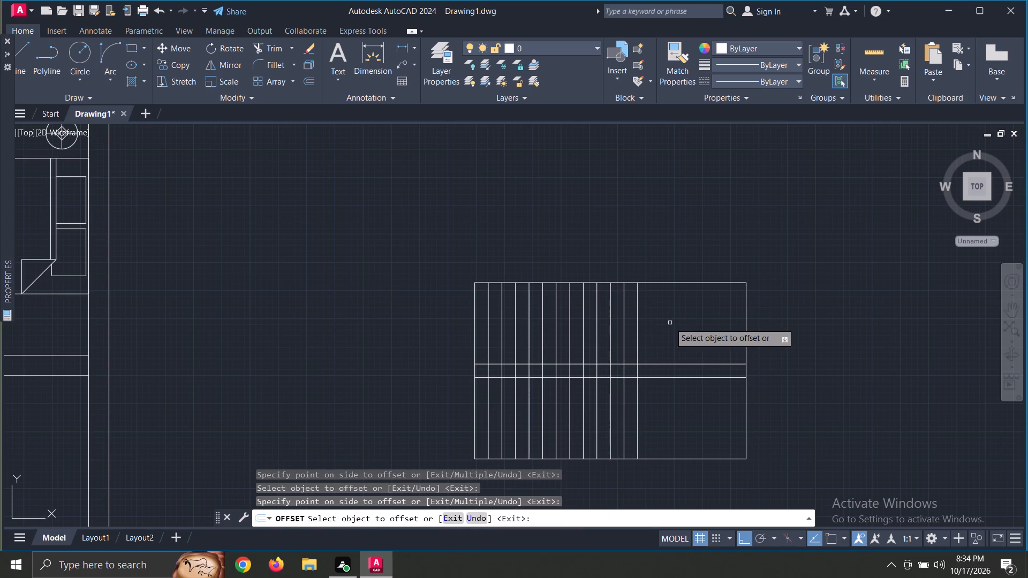
Undo all twelve 6" vertical offsets, leaving only the rectangle and its central strip.
key(ctrl+z)
key(ctrl+z)
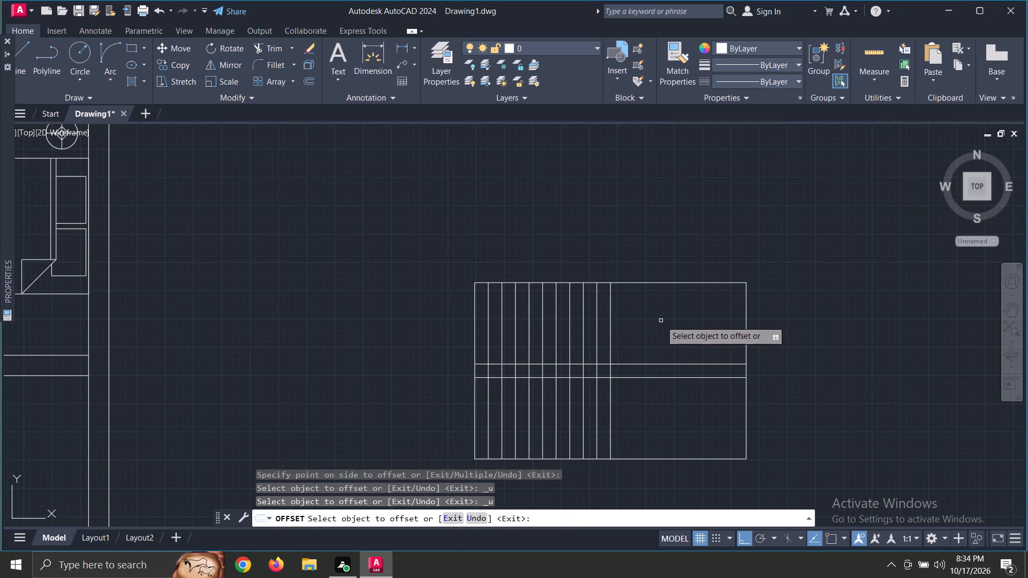
key(ctrl+z)
key(ctrl+z)
key(ctrl+z)
key(ctrl+z)
key(ctrl+z)
key(ctrl+z)
key(ctrl+z)
key(ctrl+z)
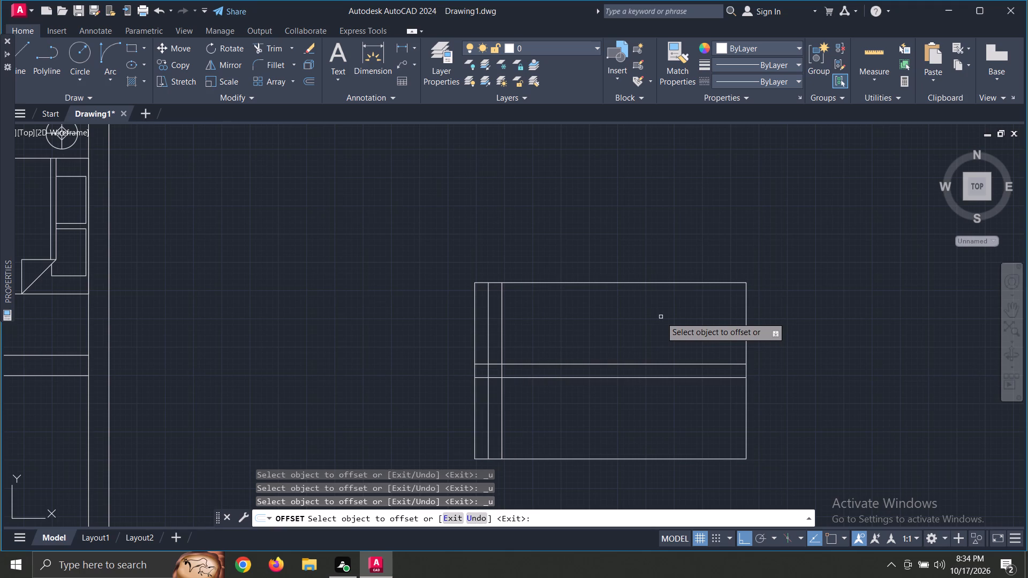
key(ctrl+z)
key(ctrl+z)
key(Escape)
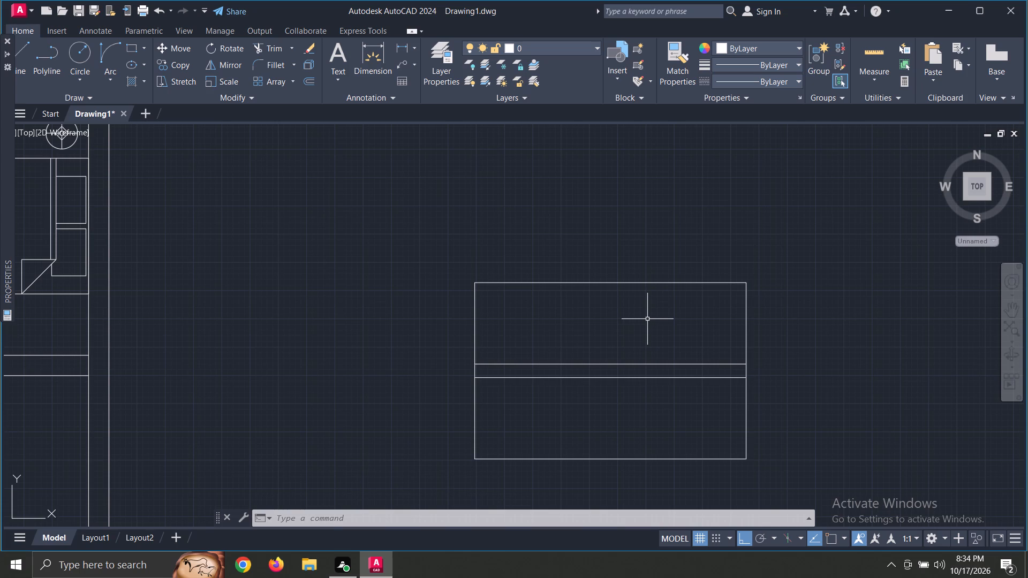
Offset the rectangle's left edge inward at successive 8" spacings to make the first five vertical lines.
text(o)
key(space)
text(8")
key(Return)
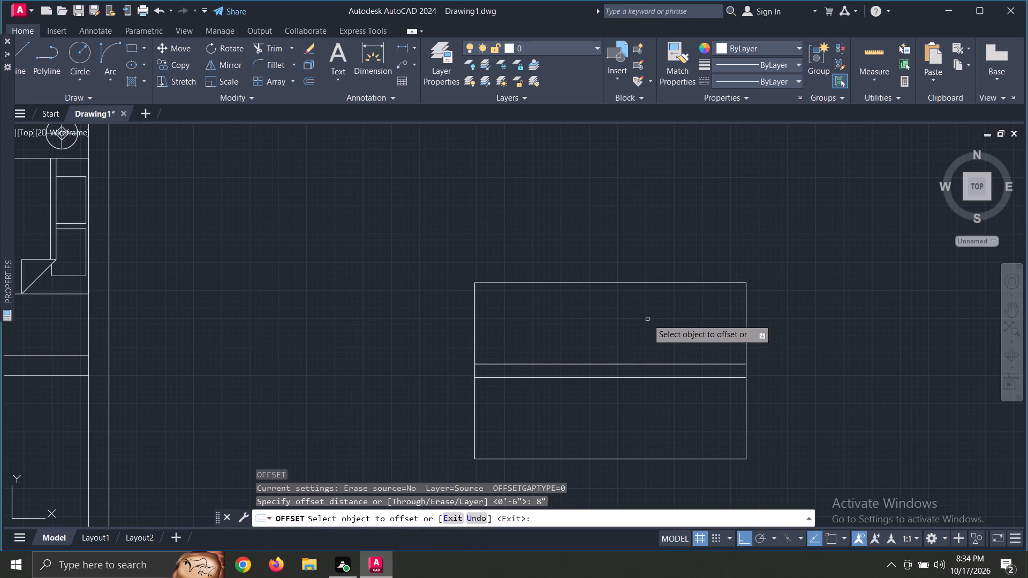
click(476, 333)
click(523, 330)
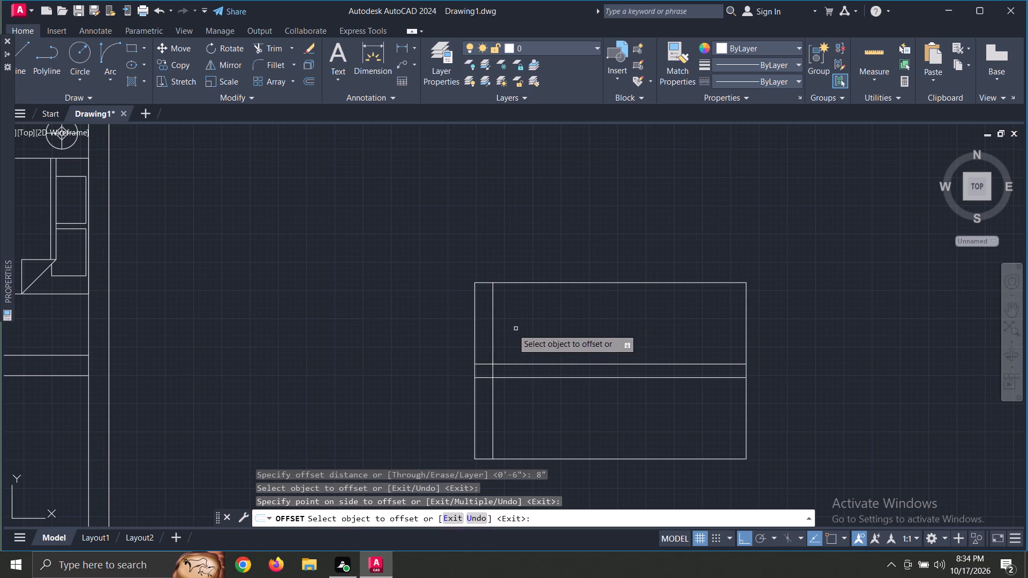
click(494, 328)
click(513, 325)
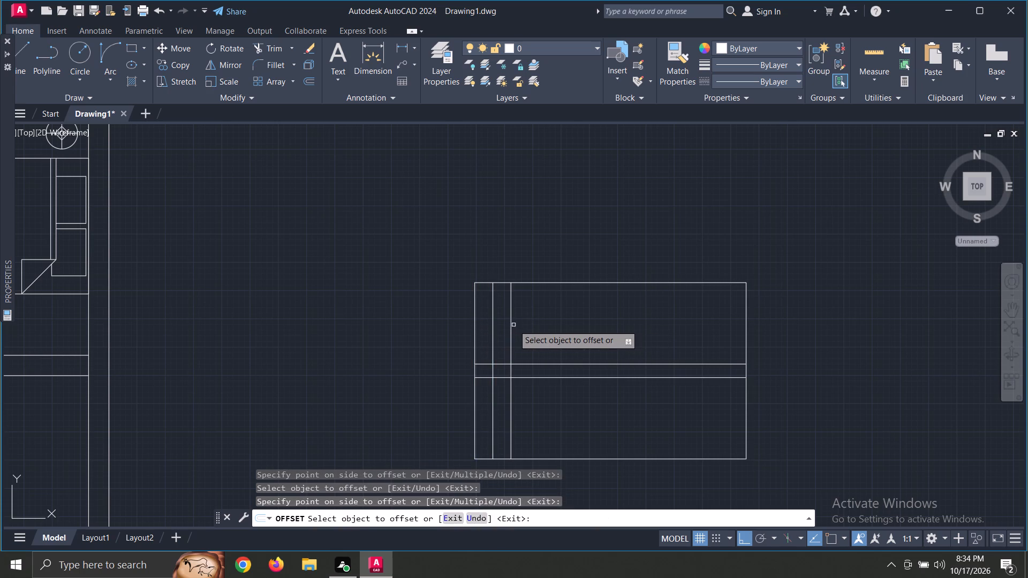
click(509, 323)
click(543, 319)
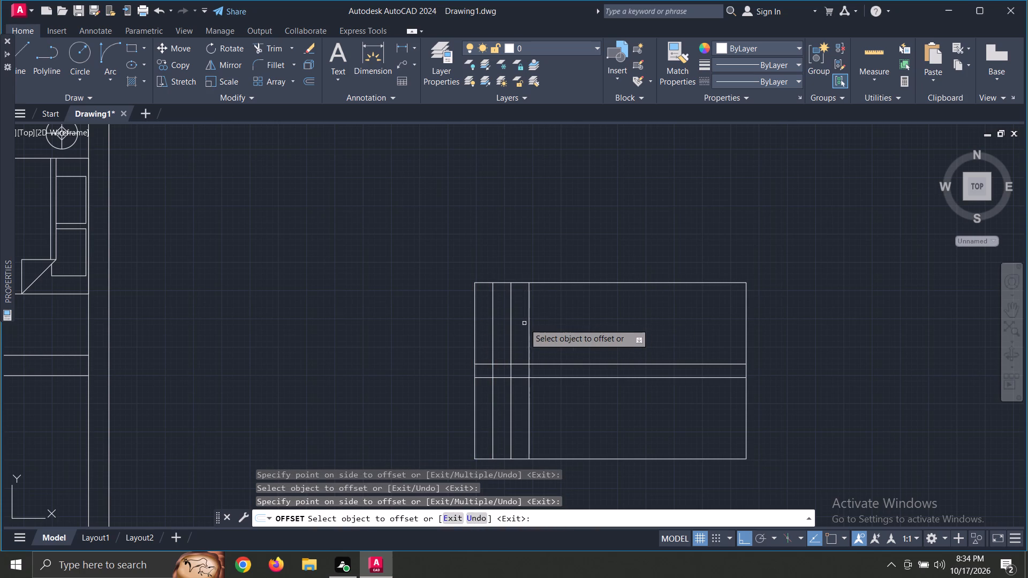
click(529, 323)
click(561, 323)
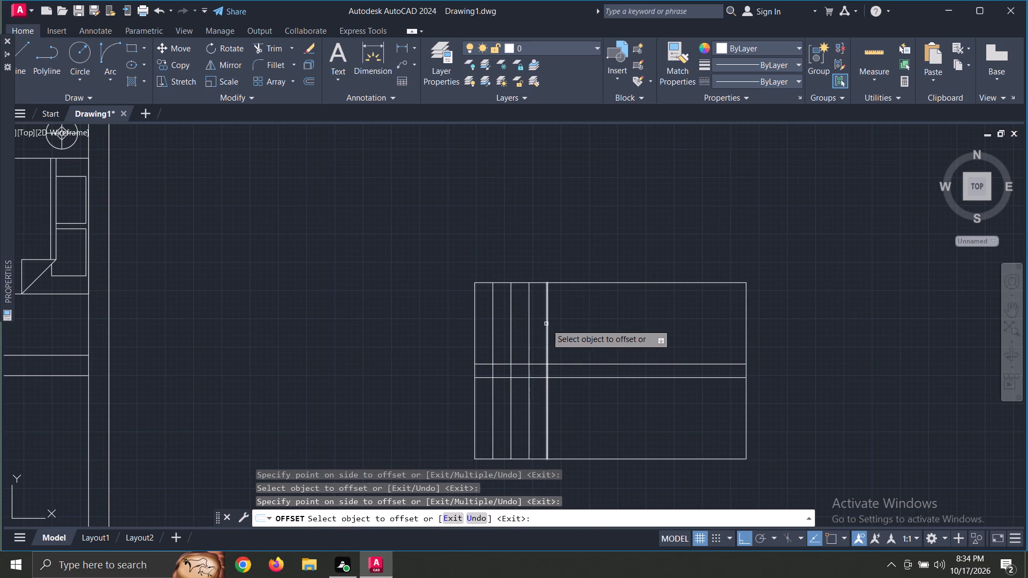
click(546, 324)
click(579, 323)
Continue the successive 8" offsets from the fifth vertical line toward the rectangle's right edge, adding six more lines.
click(565, 322)
click(624, 314)
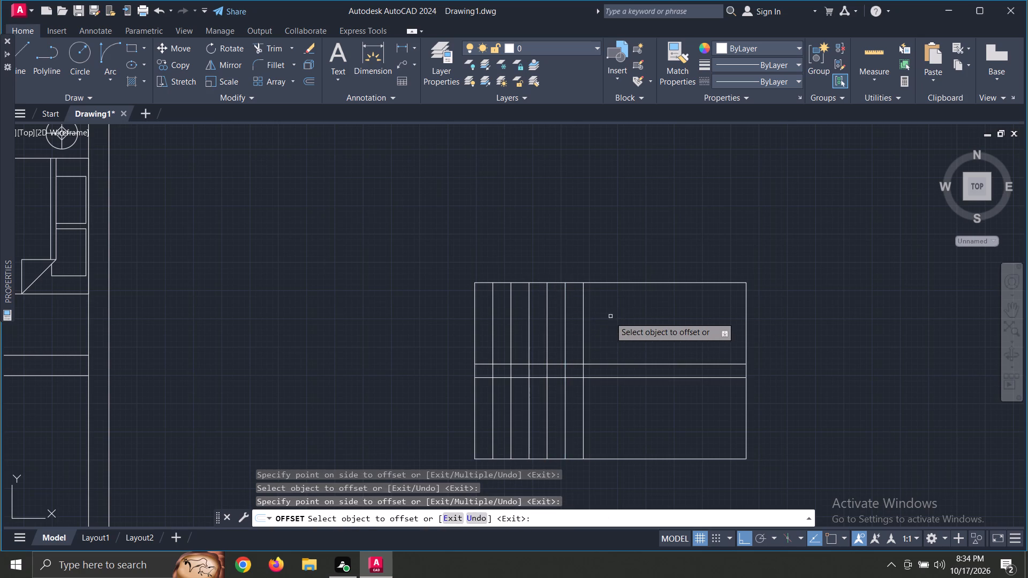
click(585, 322)
click(611, 321)
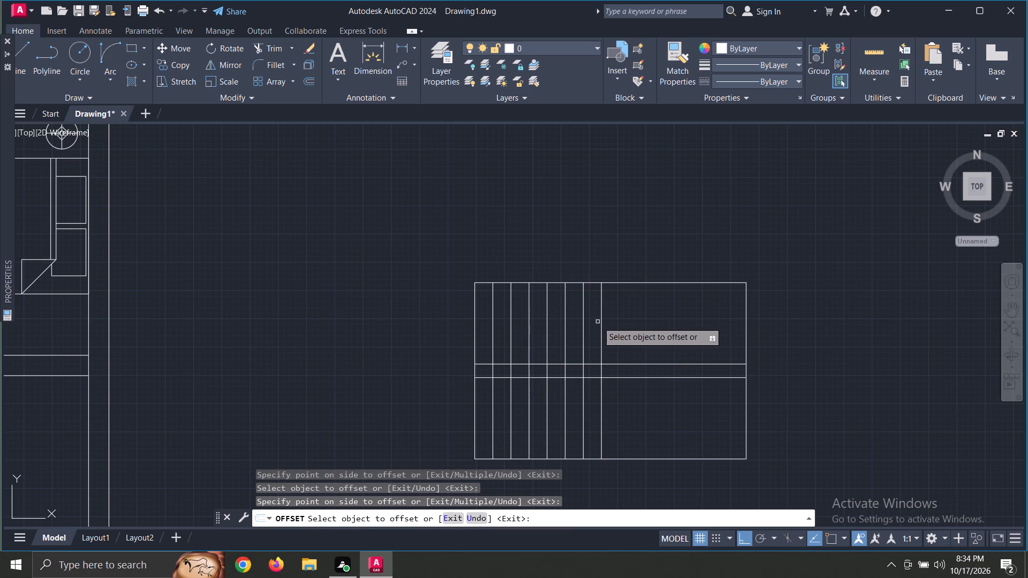
click(600, 322)
click(624, 320)
click(620, 320)
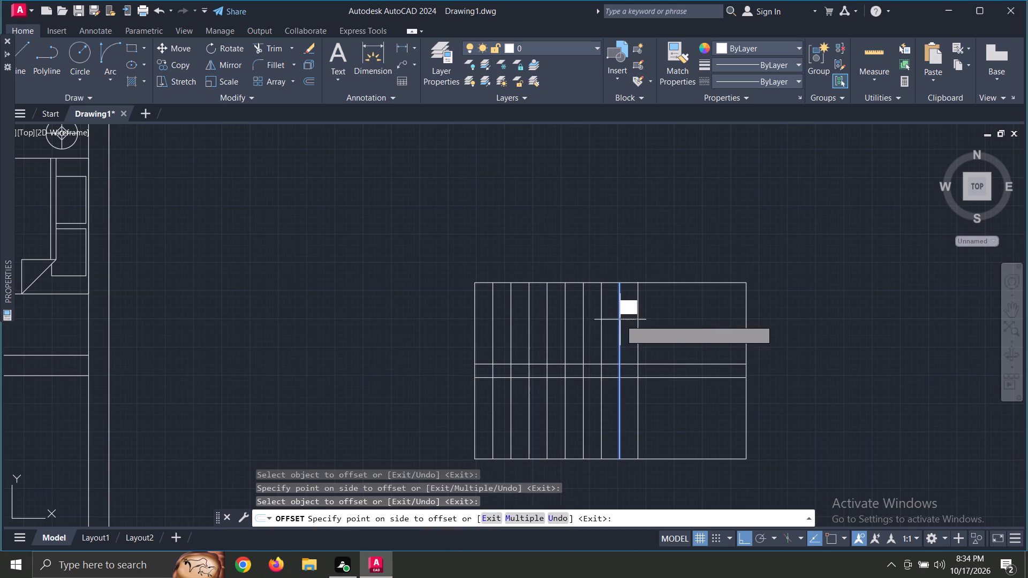
click(638, 317)
click(637, 317)
click(661, 310)
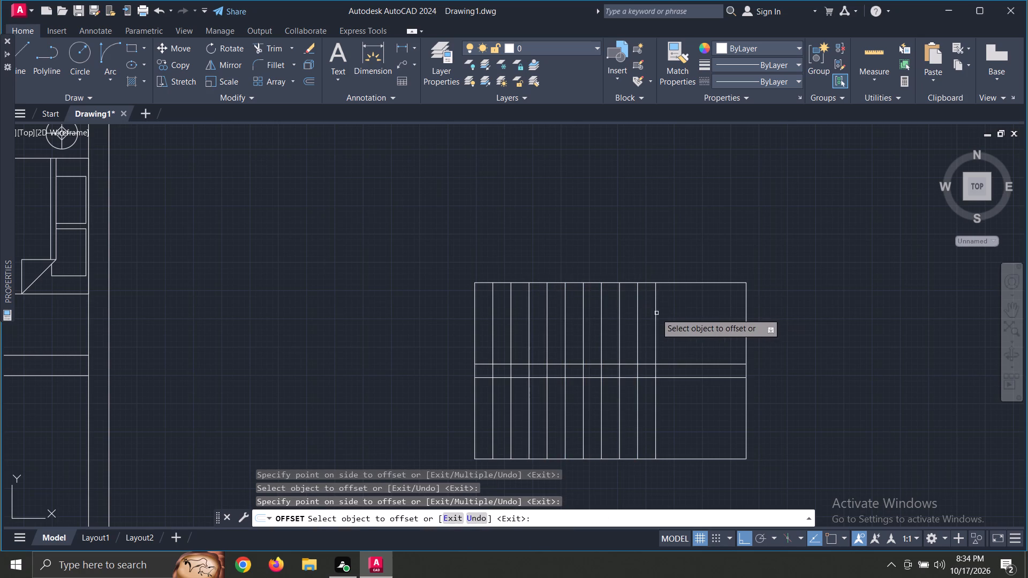
click(655, 314)
click(674, 312)
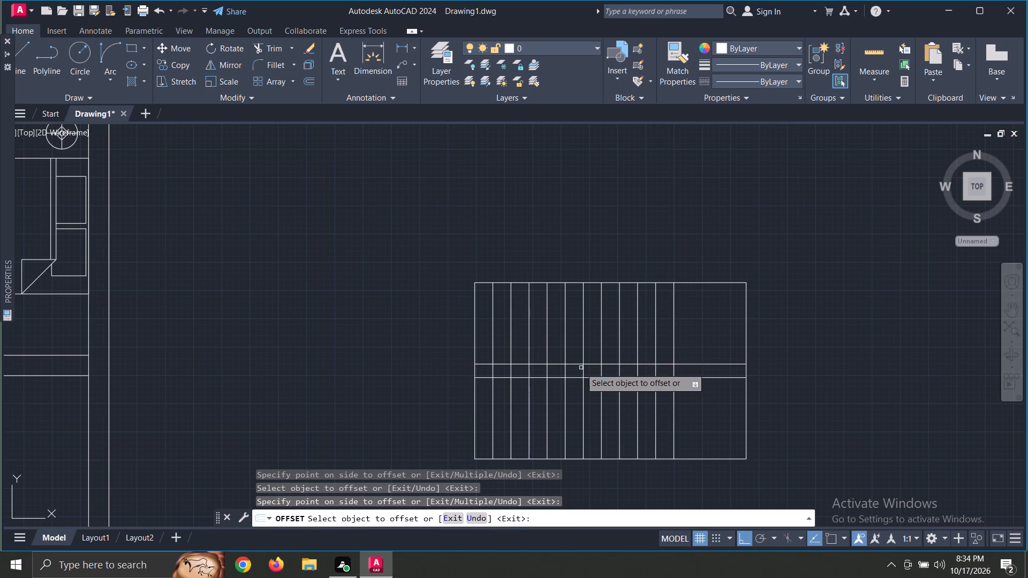
key(Escape)
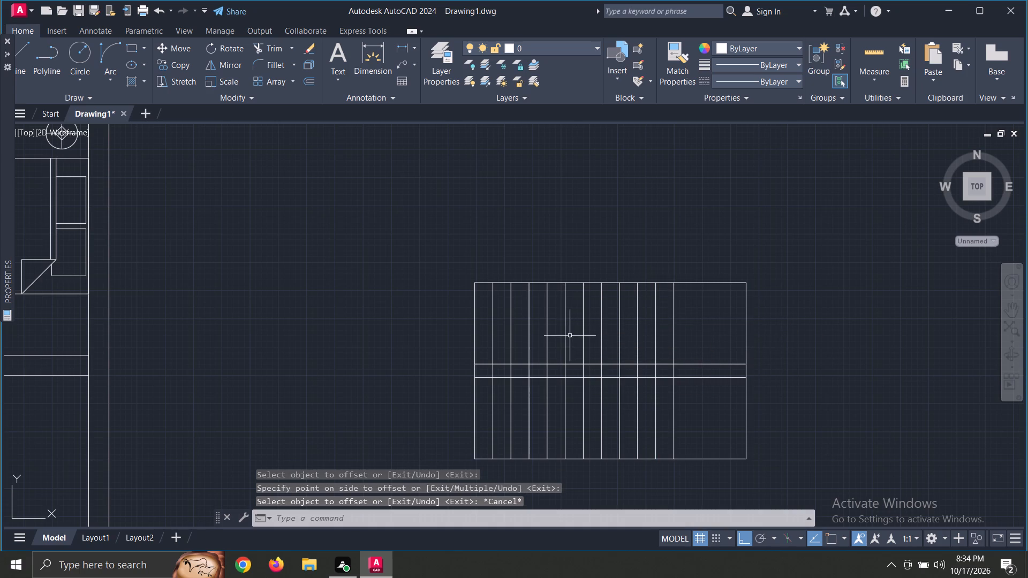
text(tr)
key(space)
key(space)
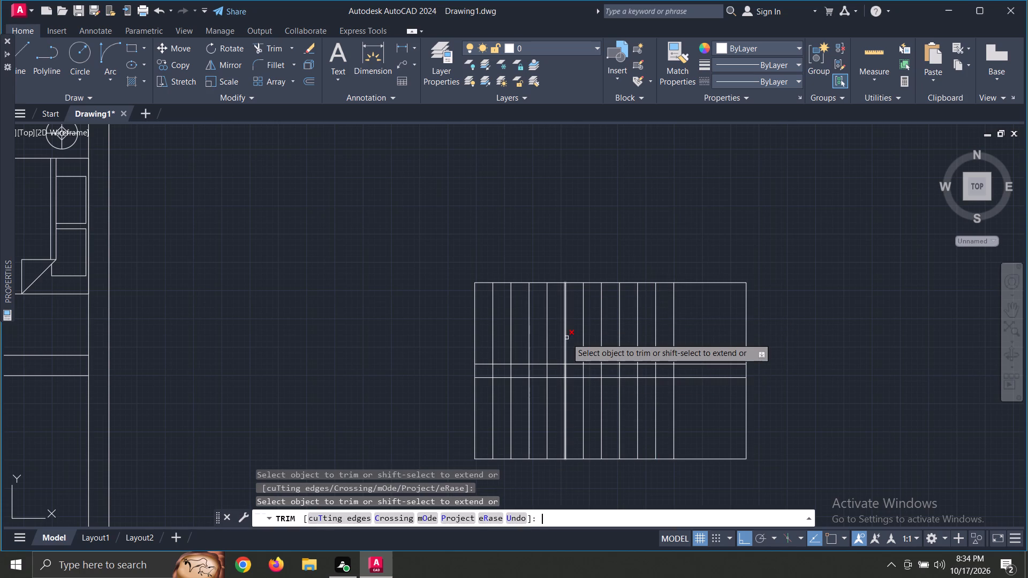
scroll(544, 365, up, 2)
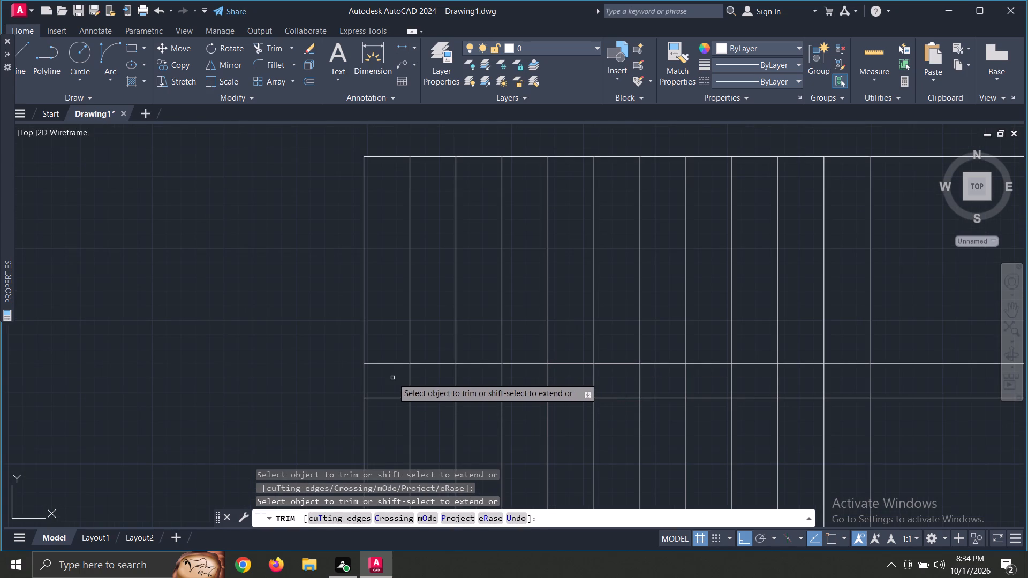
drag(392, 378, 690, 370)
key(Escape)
Trim the portions of all eleven vertical lines that cross the central strip.
text(tr)
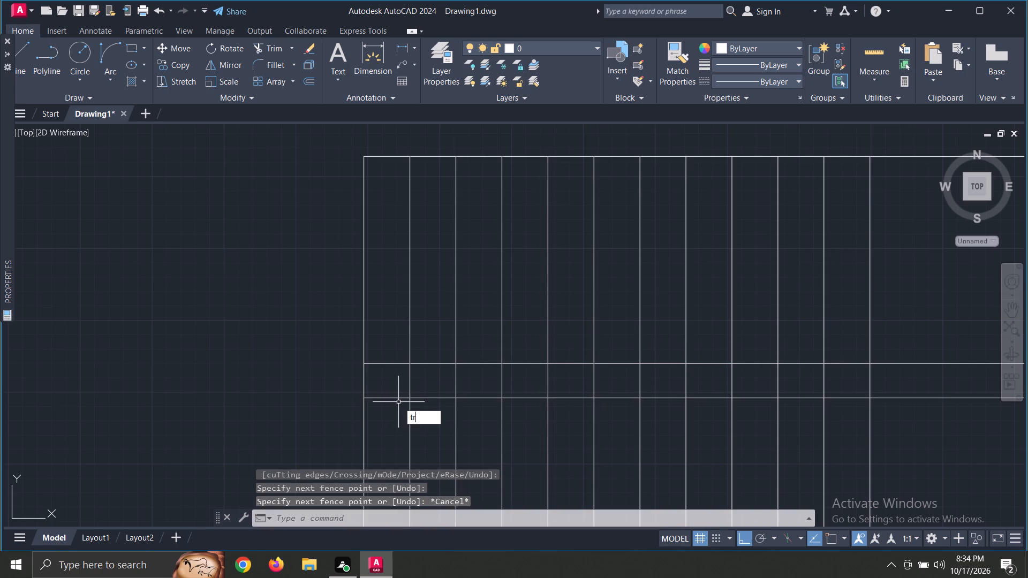
key(space)
key(space)
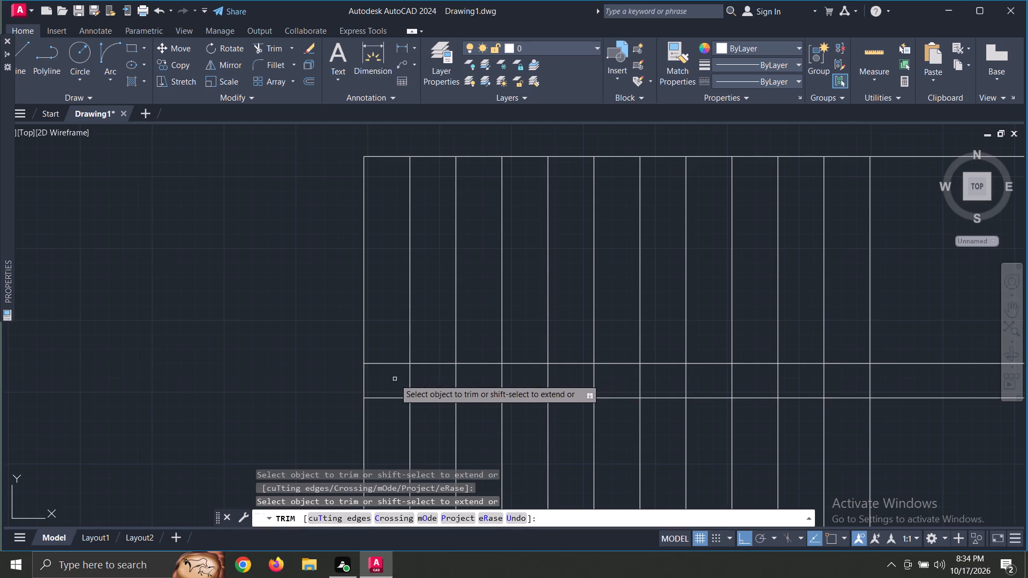
drag(395, 380, 781, 374)
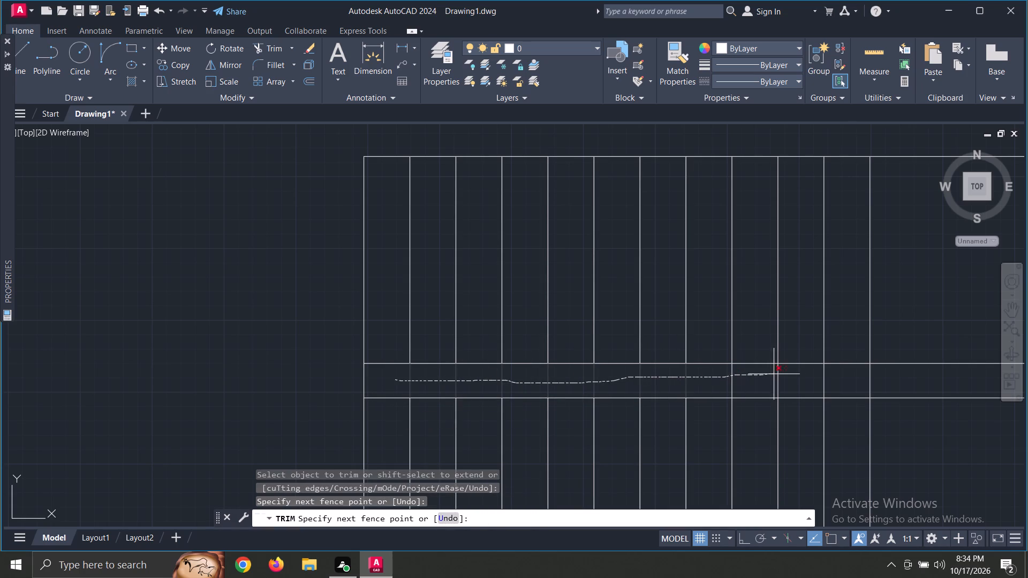
drag(781, 374, 893, 375)
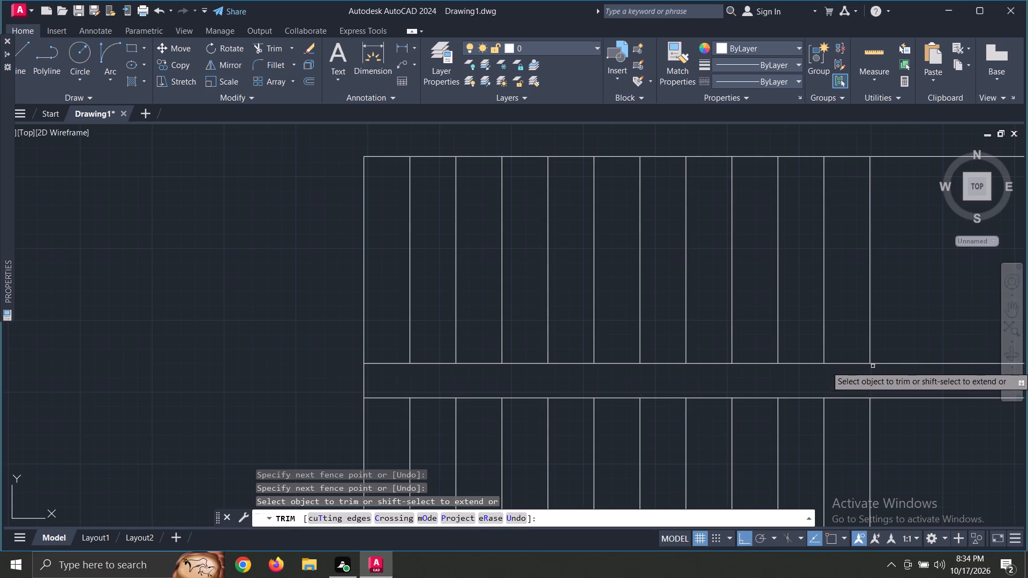
middle_drag(860, 374, 676, 366)
middle_click(669, 367)
scroll(667, 361, down, 1)
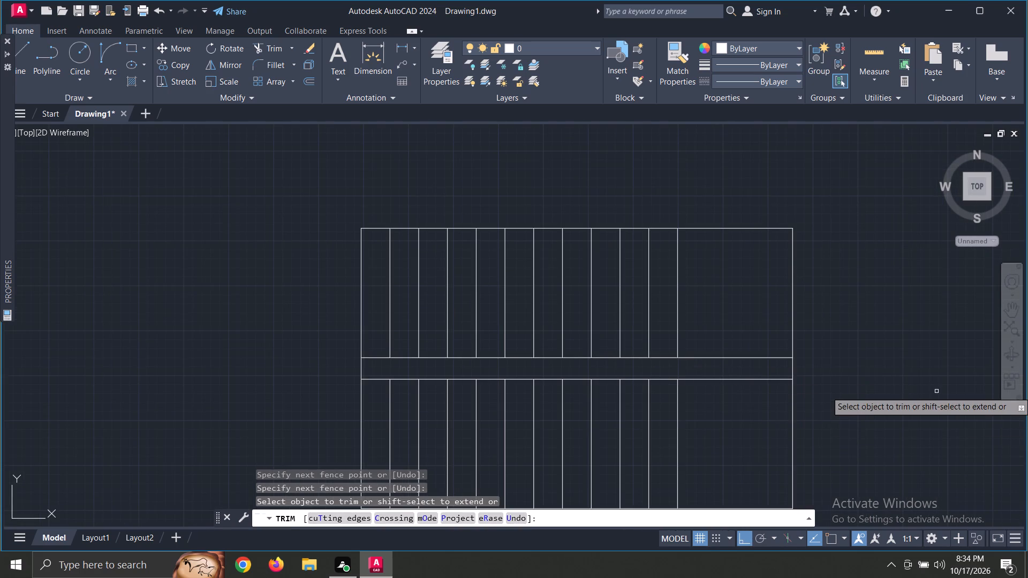
middle_drag(936, 390, 844, 320)
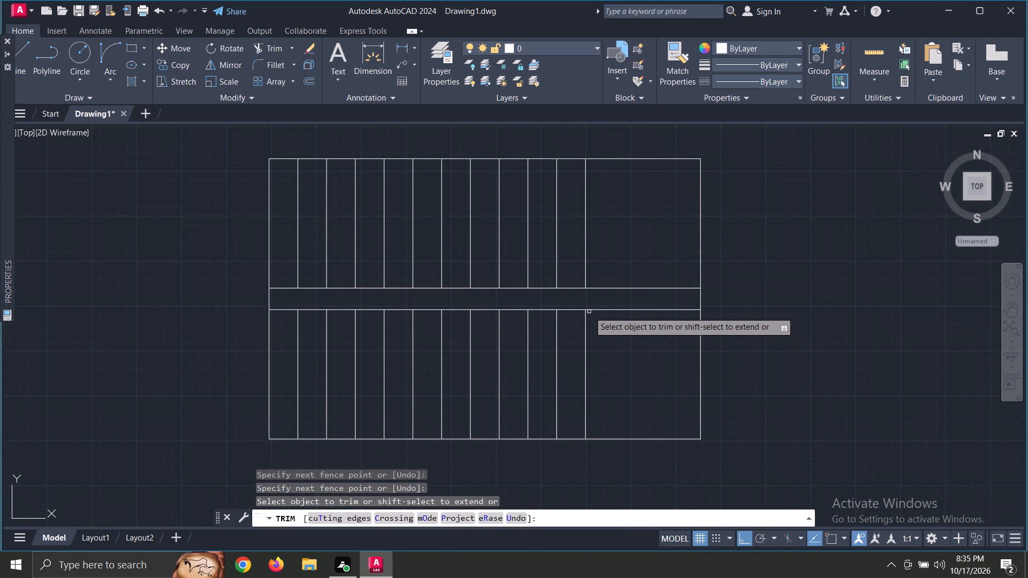
key(Escape)
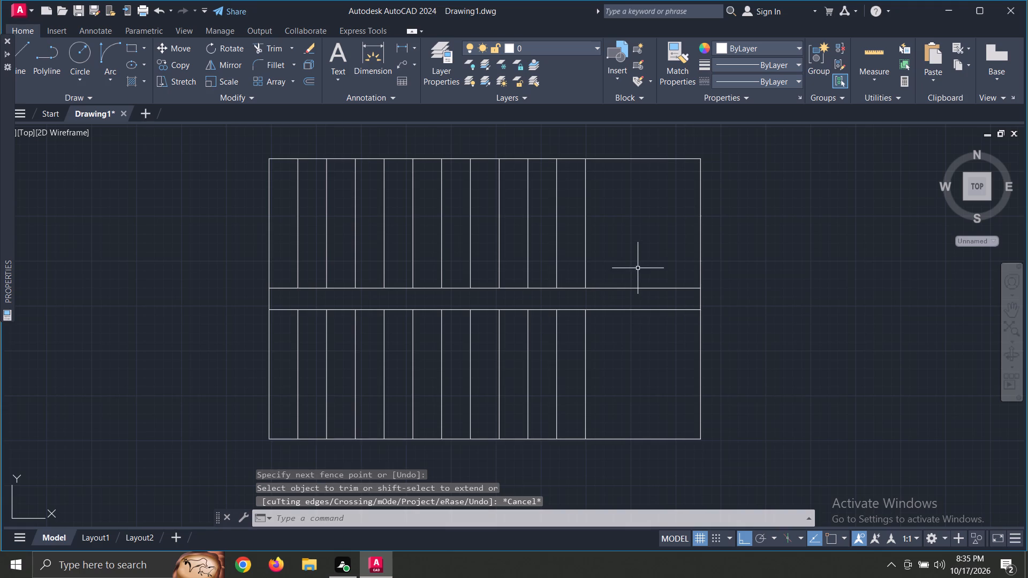
Extend the upper part of the rightmost inner vertical line down across the central strip to its lower line.
key(e)
key(x)
key(space)
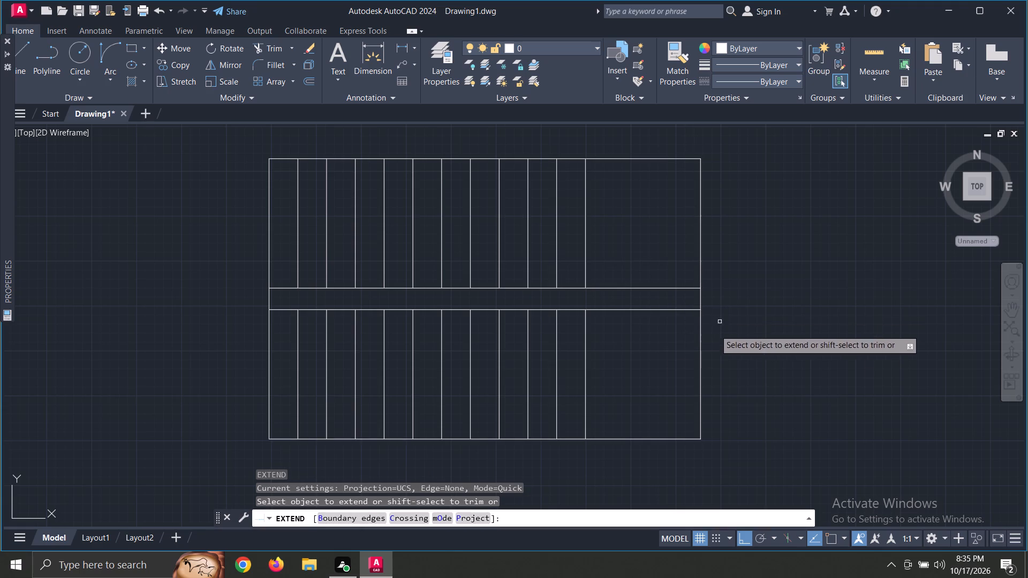
click(585, 261)
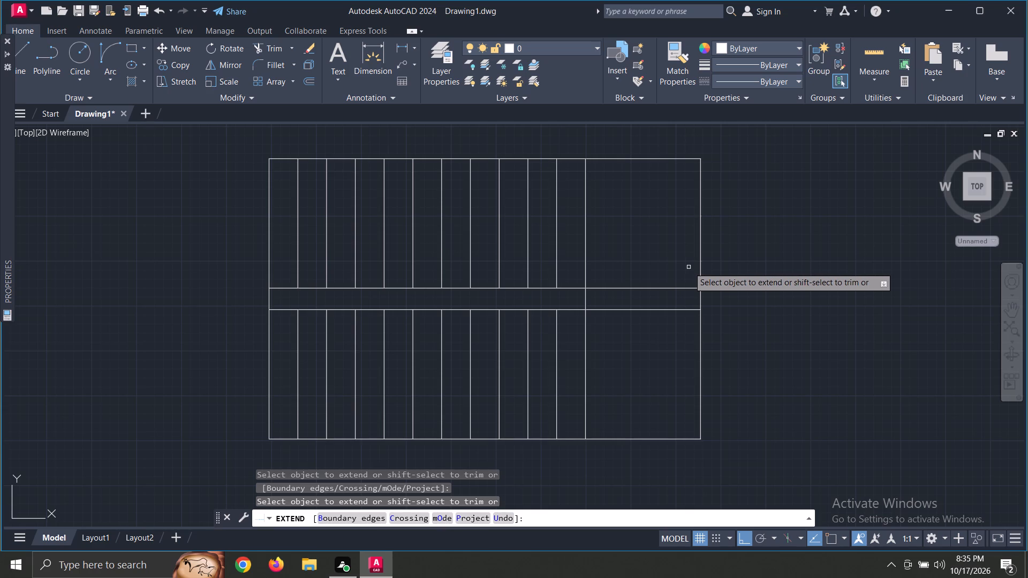
key(Escape)
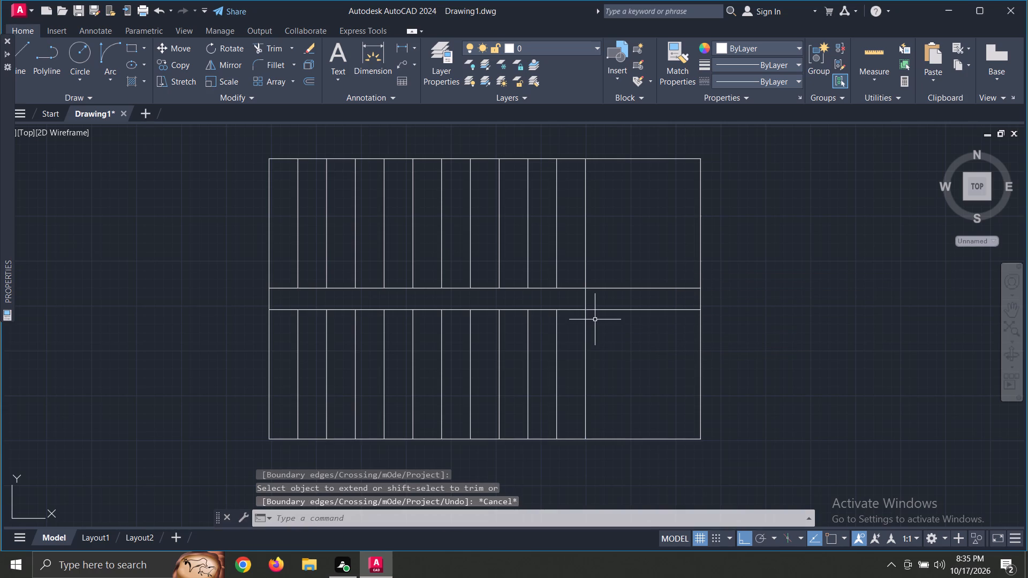
Trim the short piece of the rectangle's left edge between the two central strip lines.
key(t)
key(r)
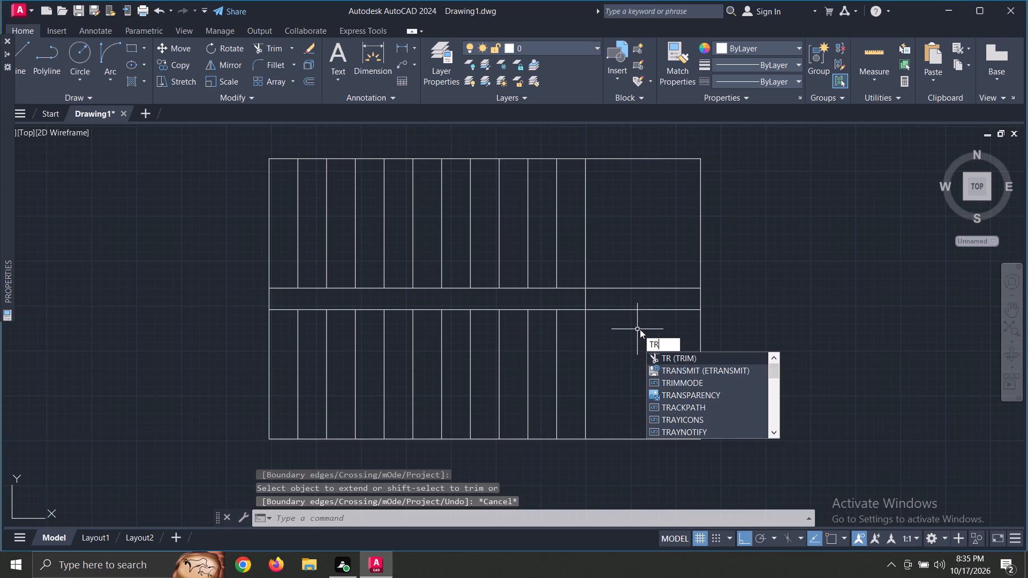
key(space)
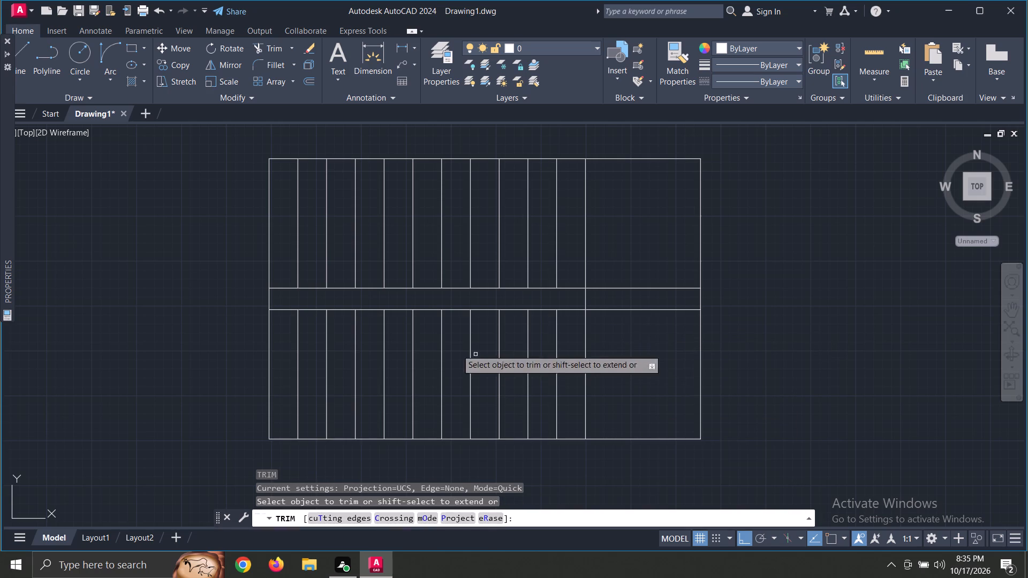
drag(260, 297, 294, 302)
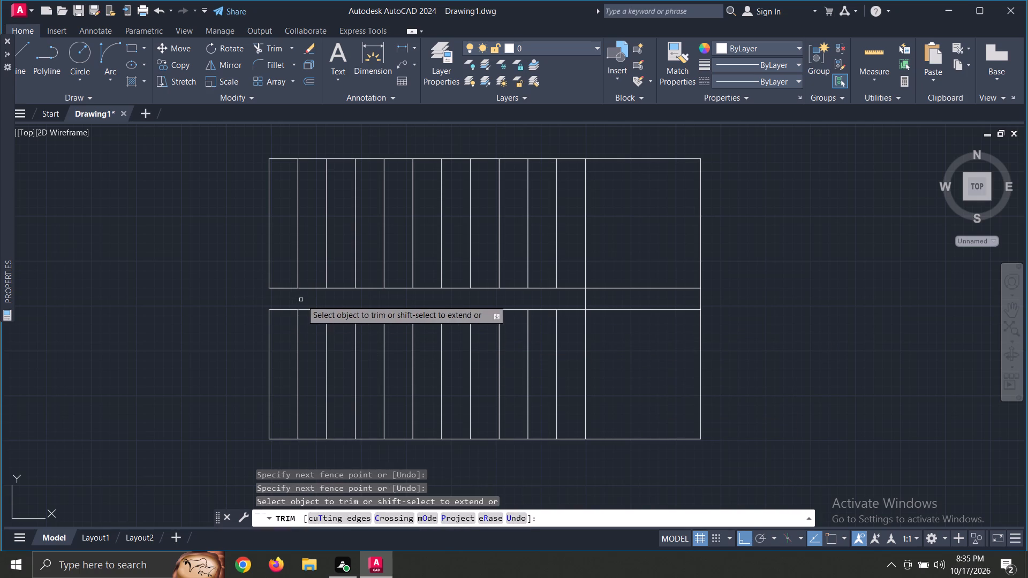
key(Escape)
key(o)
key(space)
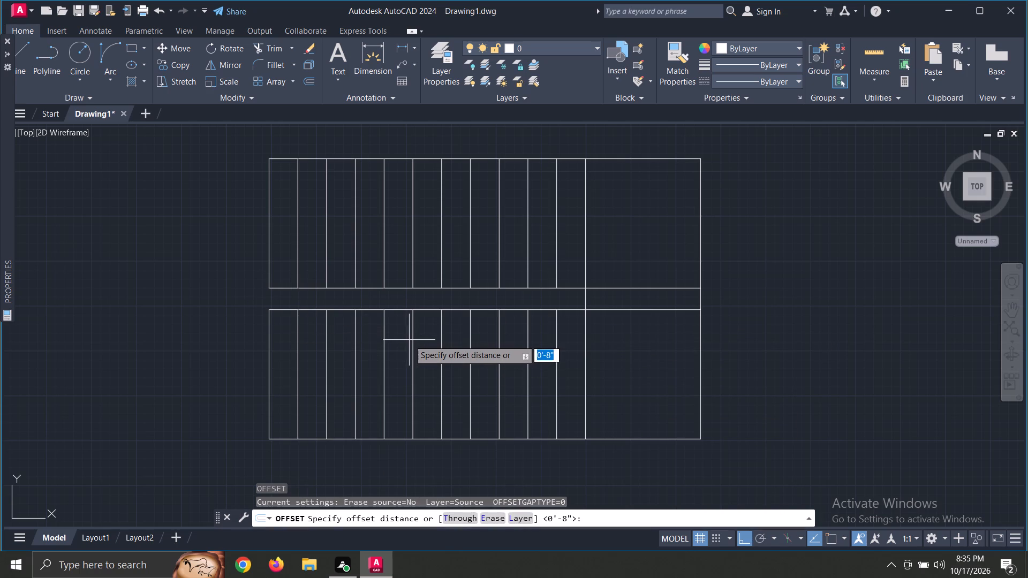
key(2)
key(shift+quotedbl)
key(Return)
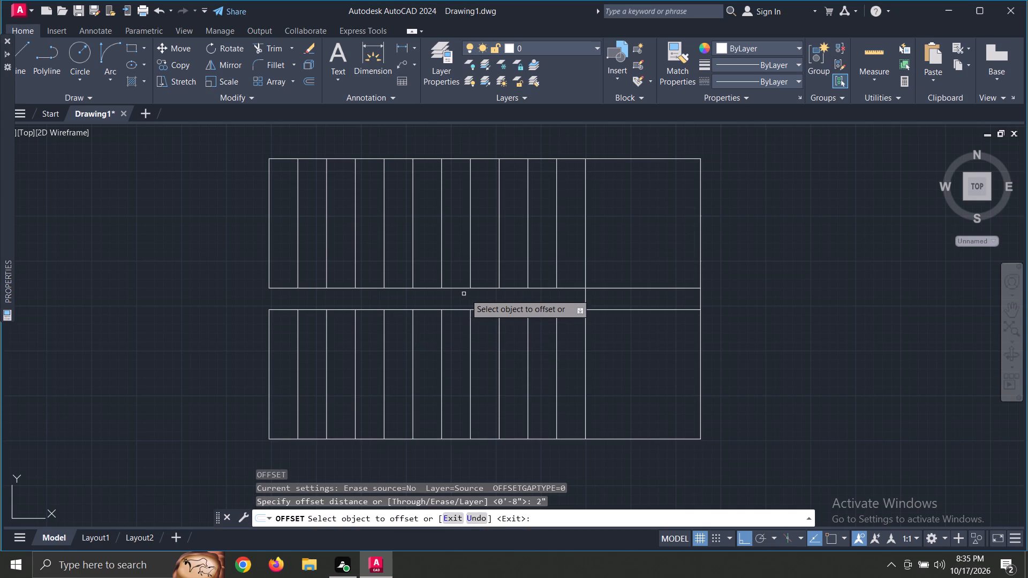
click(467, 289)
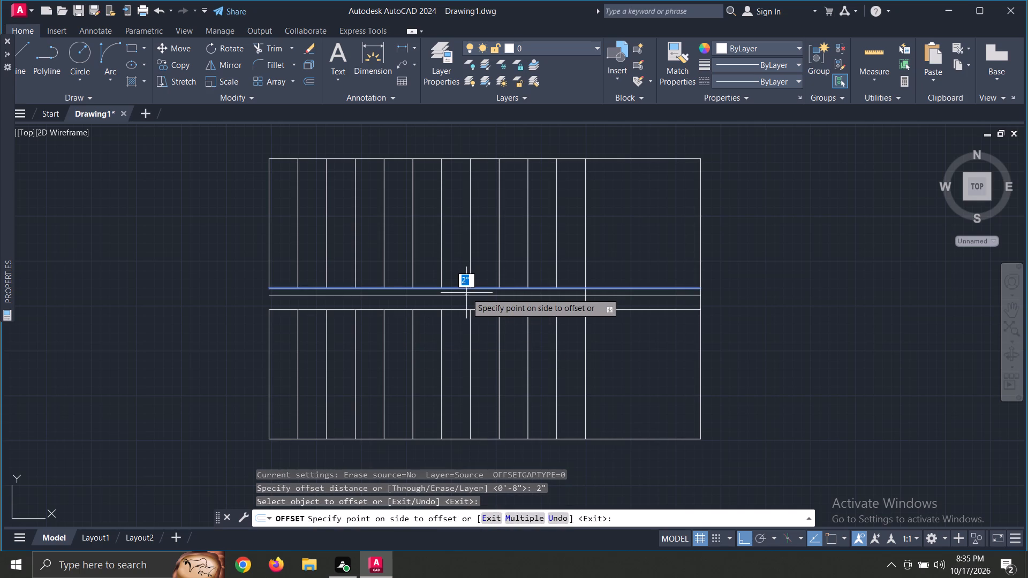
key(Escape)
Offset the central strip's upper and lower lines 1" inward, toward each other.
text(o 1")
key(Return)
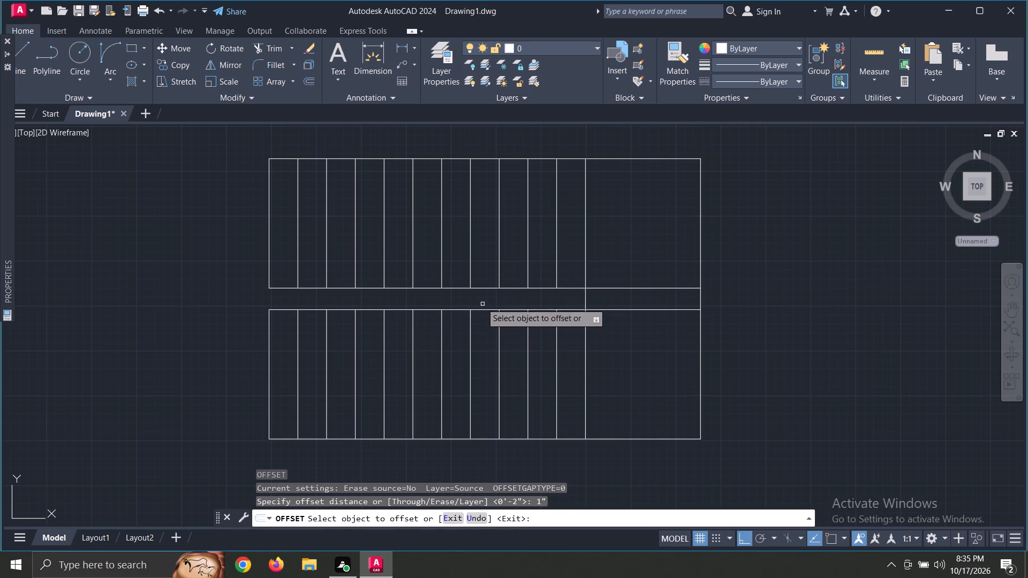
click(480, 288)
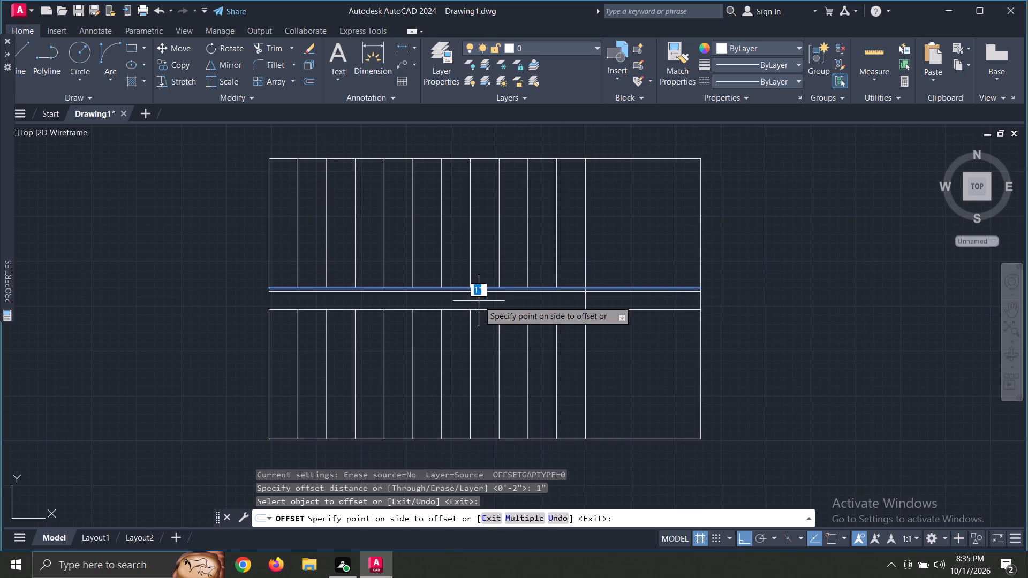
click(479, 301)
click(487, 310)
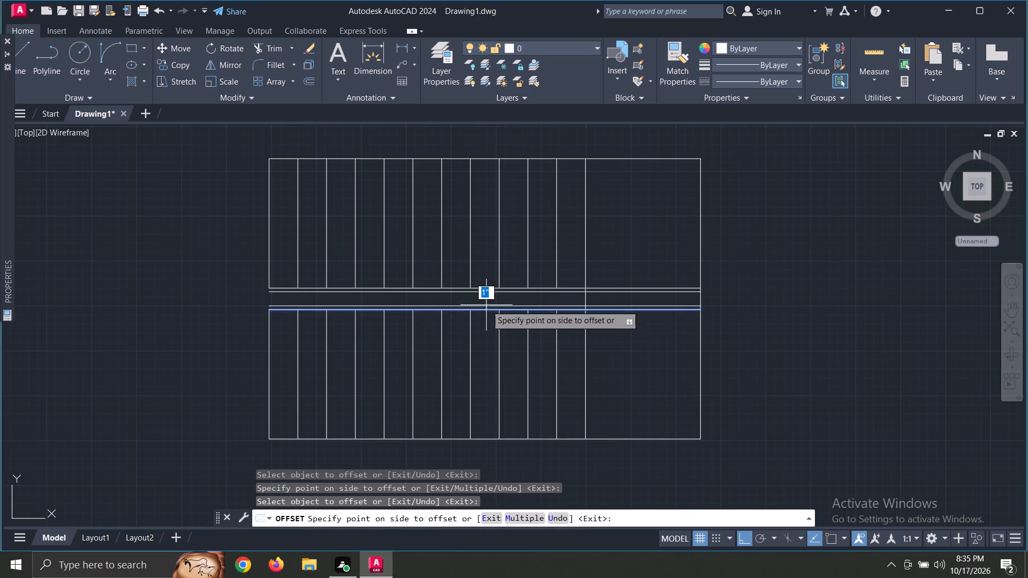
click(486, 304)
key(Escape)
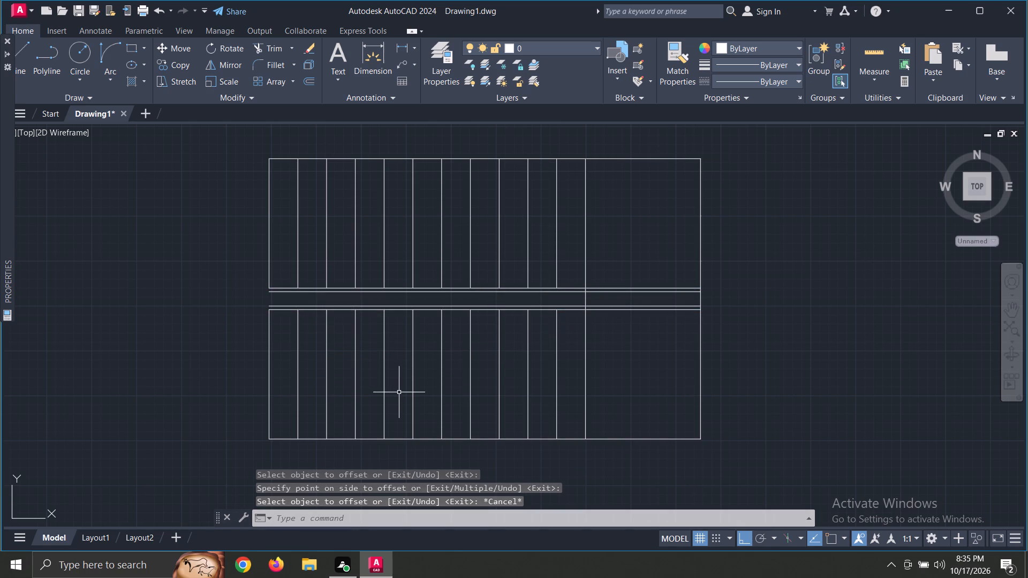
Extend both pieces of the rectangle's left edge to the new inner lines of the central strip.
key(e)
key(x)
key(space)
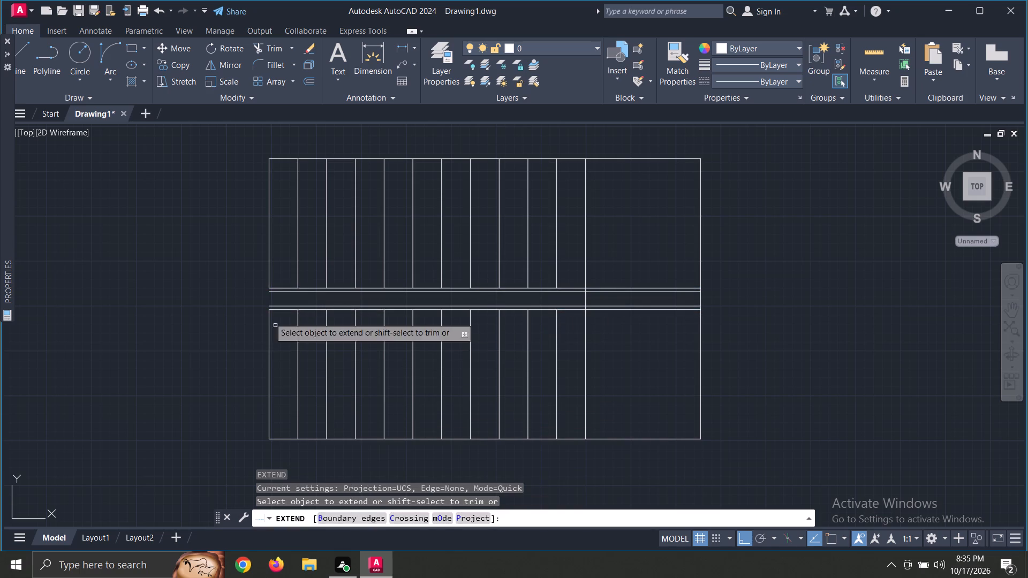
scroll(275, 286, up, 3)
click(240, 277)
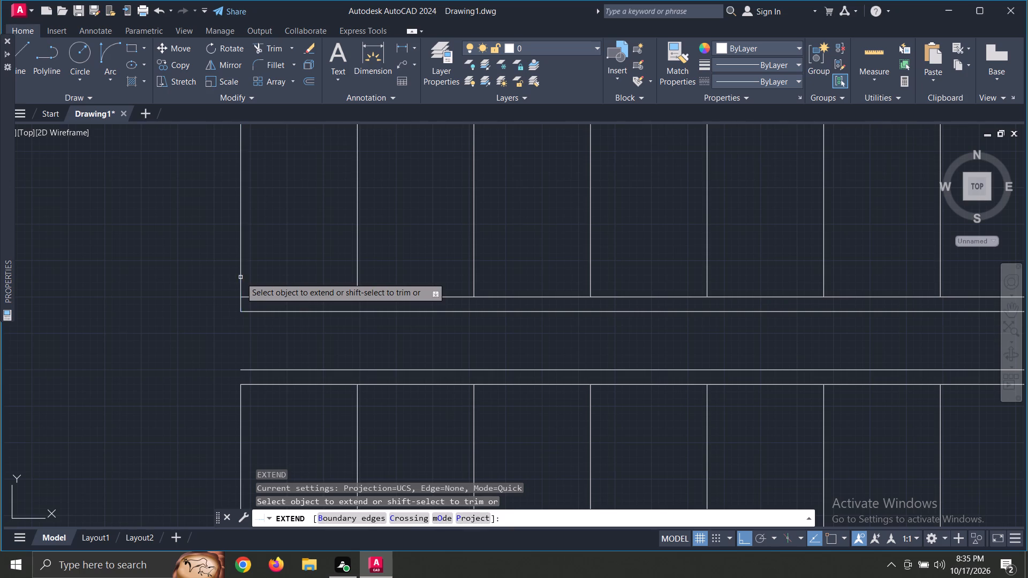
click(240, 391)
key(Escape)
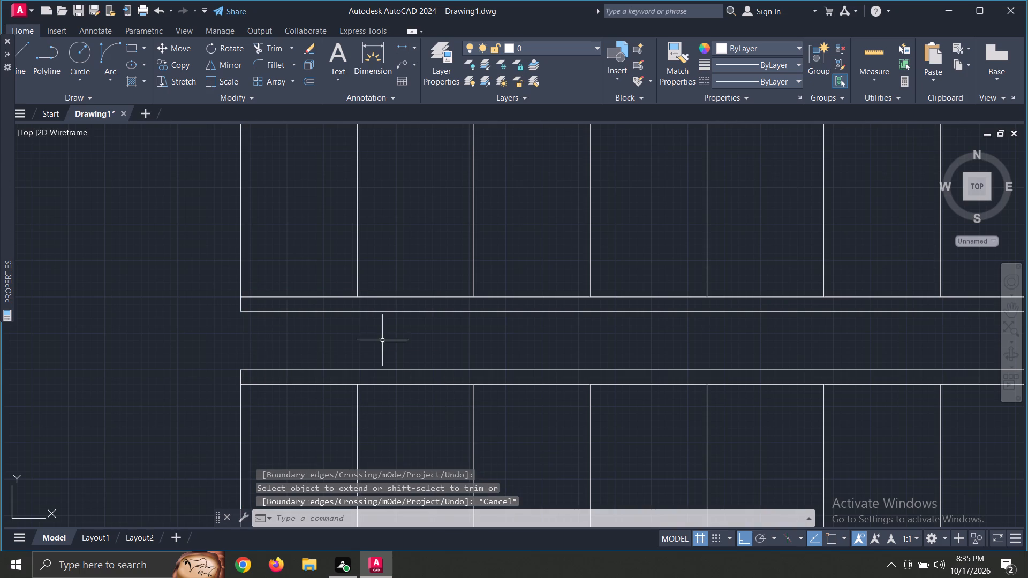
Trim all four central strip lines between the rightmost inner vertical line and the rectangle's right edge, clearing the landing.
scroll(426, 333, down, 2)
middle_drag(642, 338, 277, 326)
middle_click(275, 326)
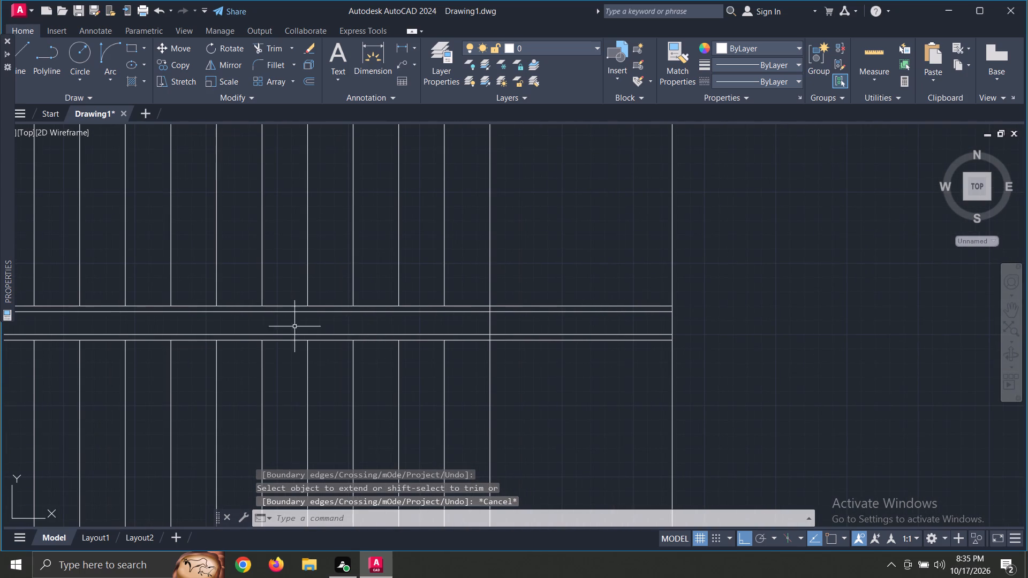
key(Escape)
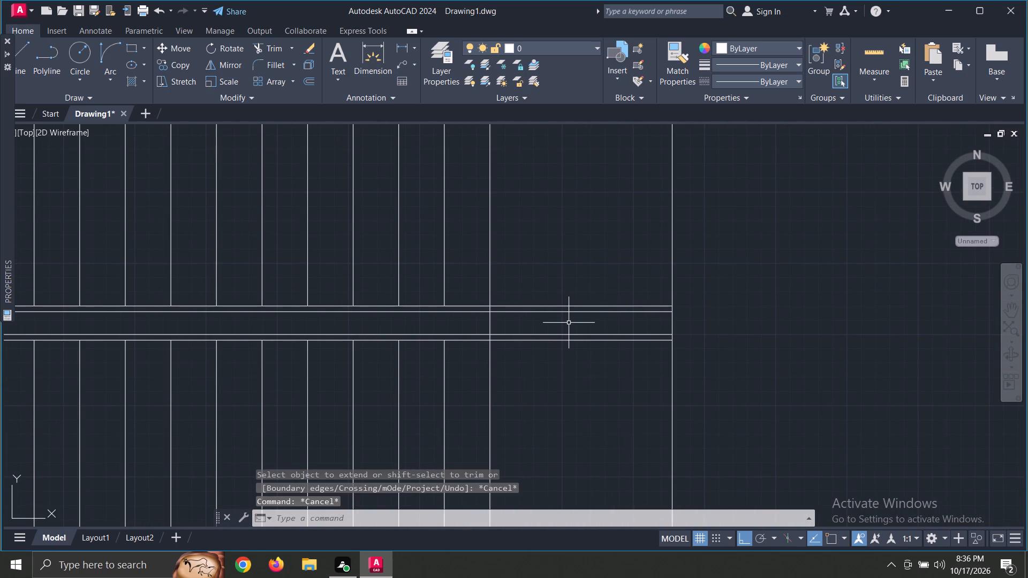
text(tr)
key(space)
key(space)
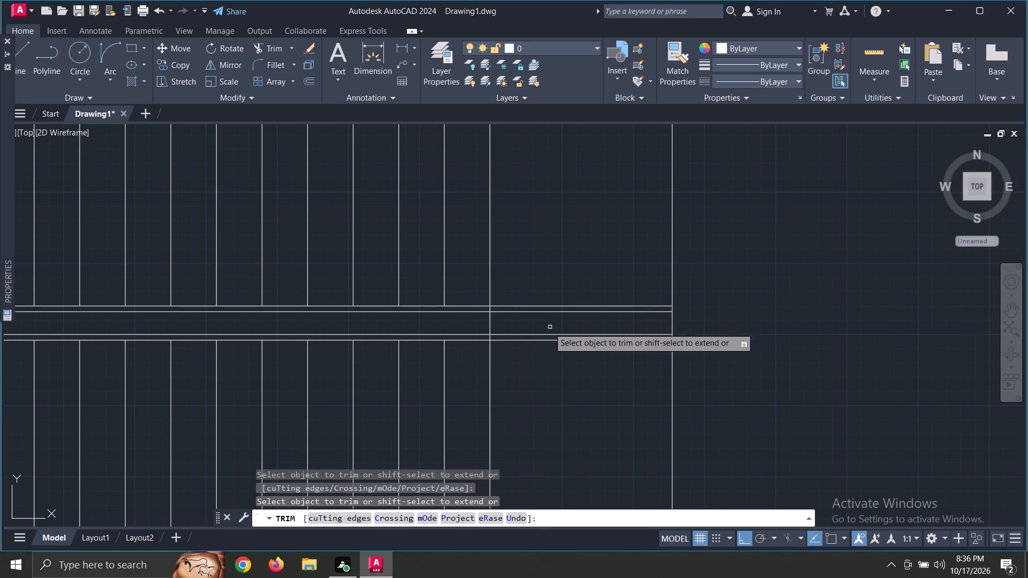
drag(546, 291, 553, 381)
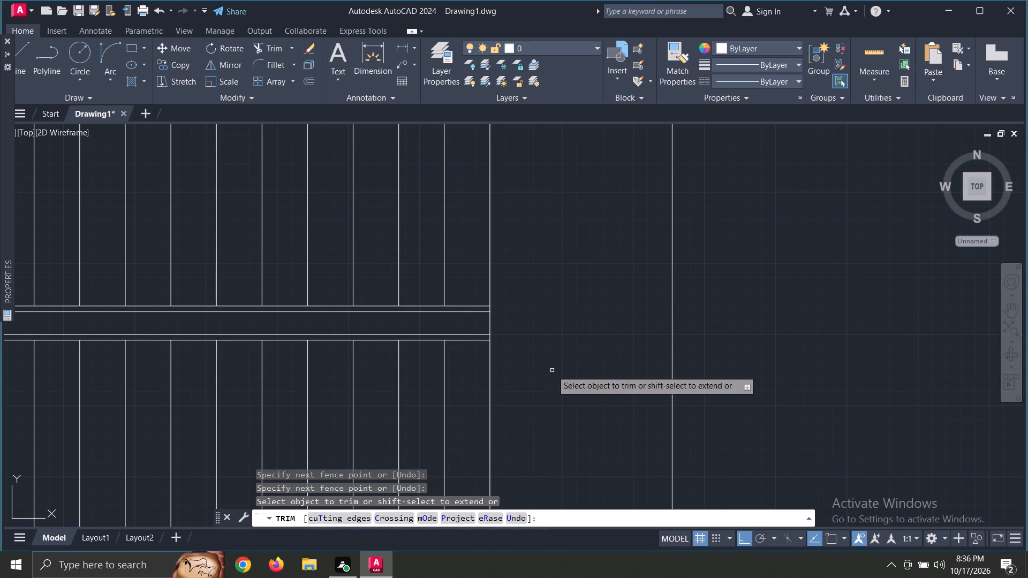
middle_drag(566, 406, 592, 354)
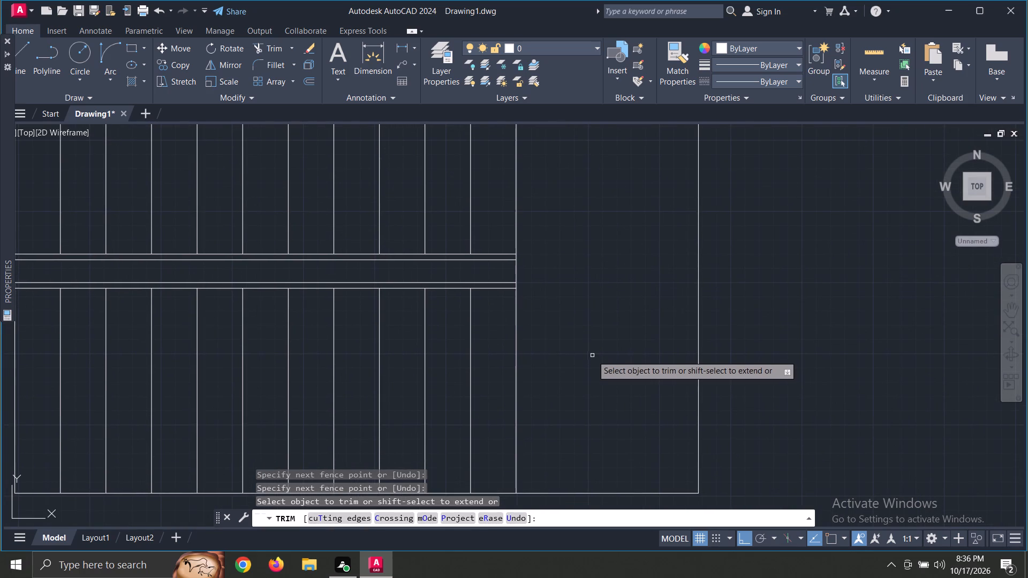
scroll(593, 356, down, 2)
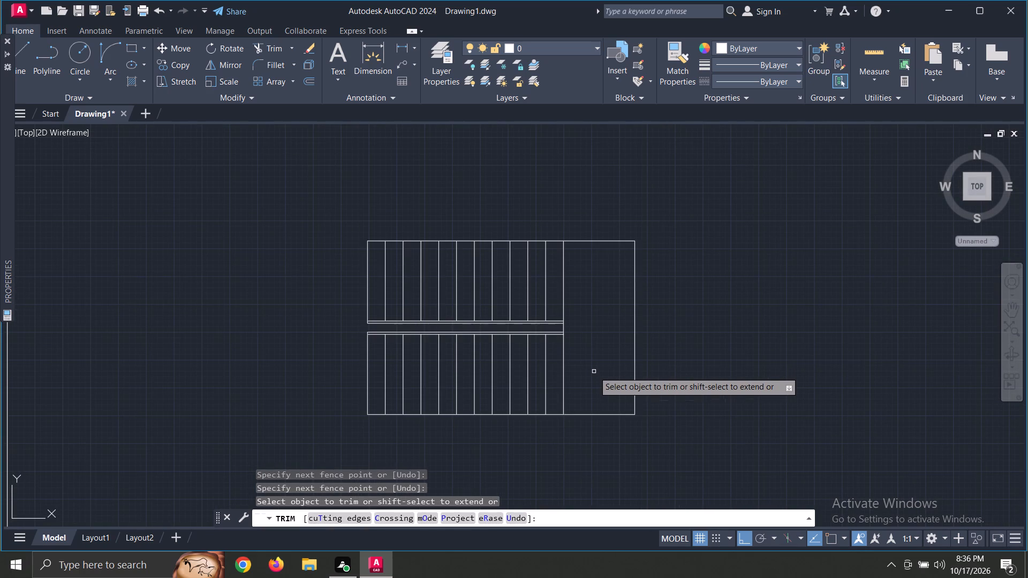
key(Escape)
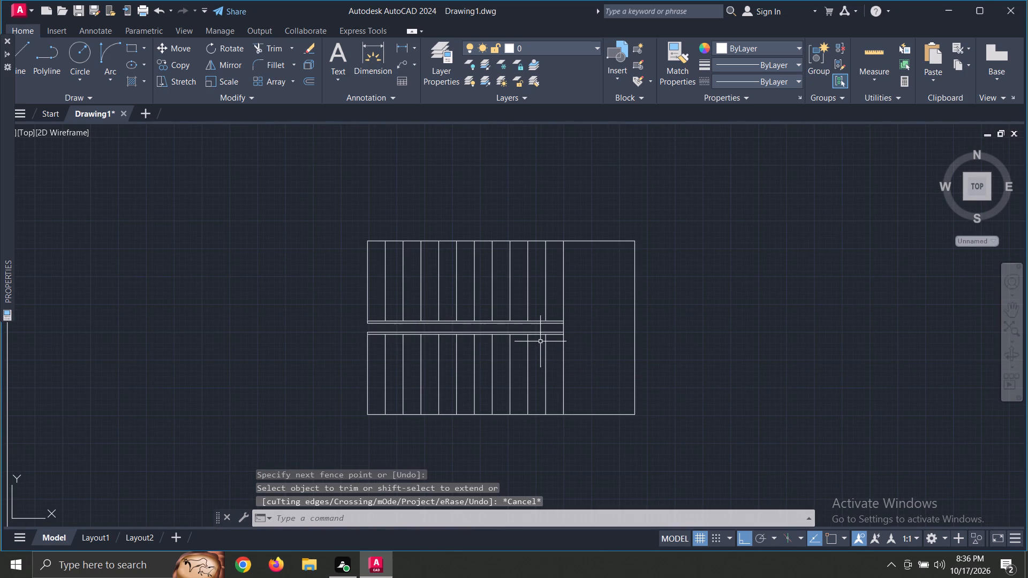
Draw a U-shaped walking line from the upper left edge's midpoint, 8'-7" to the landing, down, and 7'-11" back to the lower flight's first inner tread line.
click(23, 55)
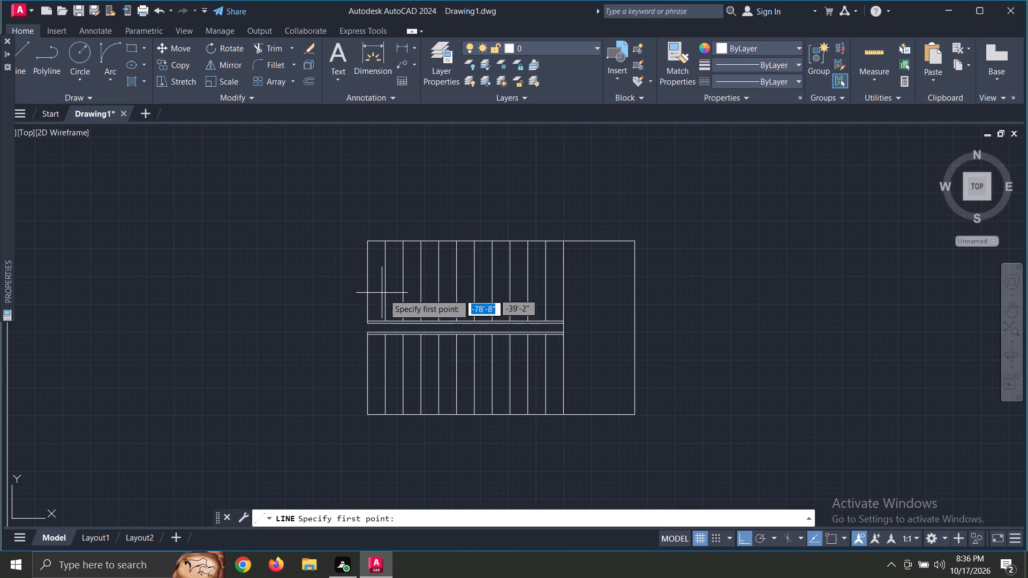
key(F3)
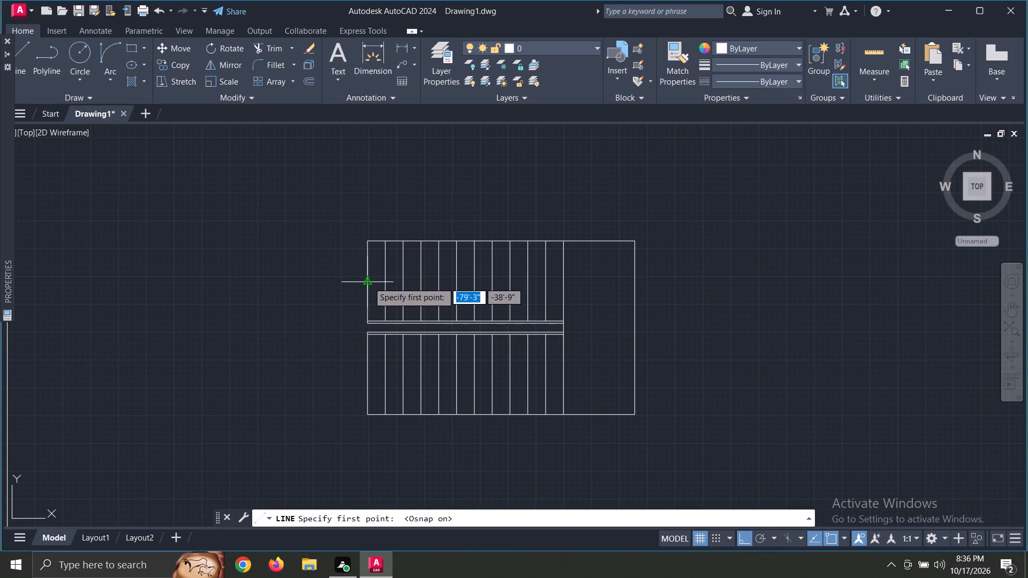
key(F8)
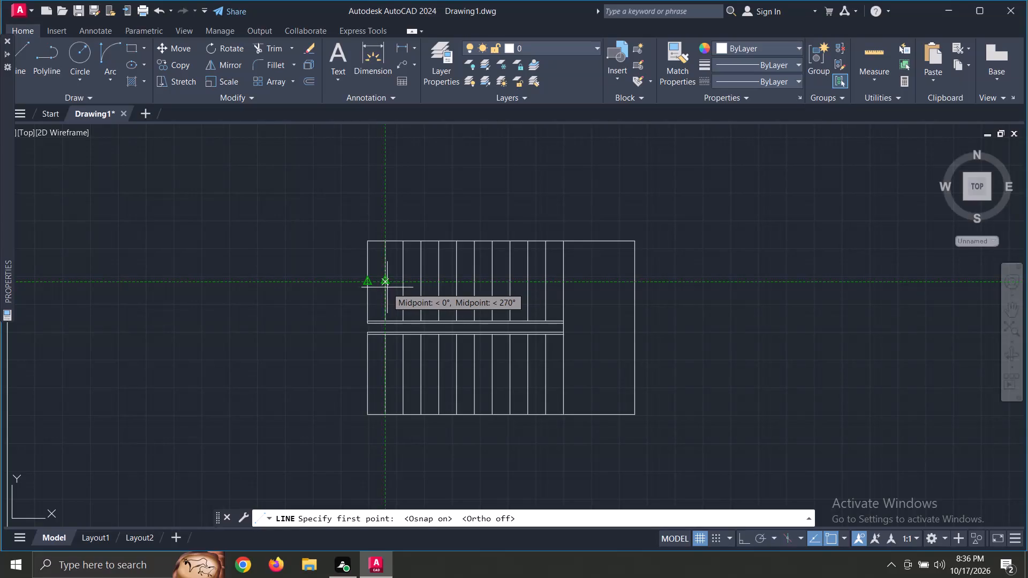
click(367, 284)
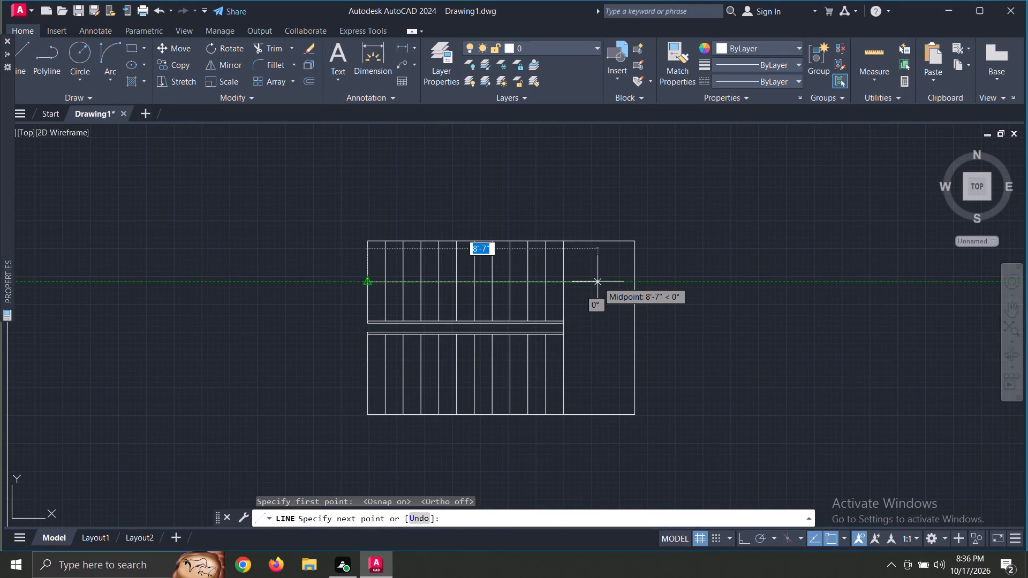
click(598, 280)
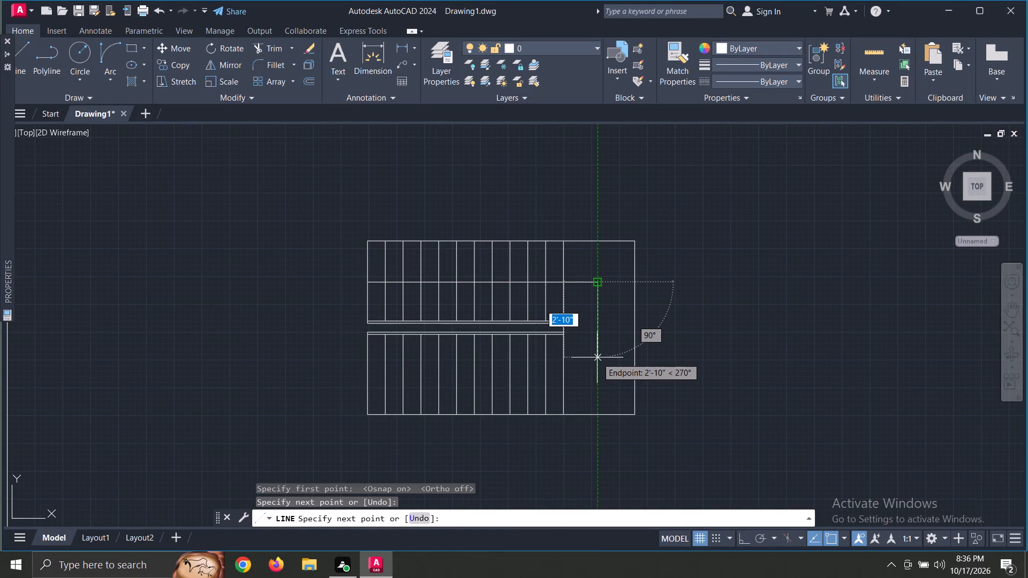
click(599, 373)
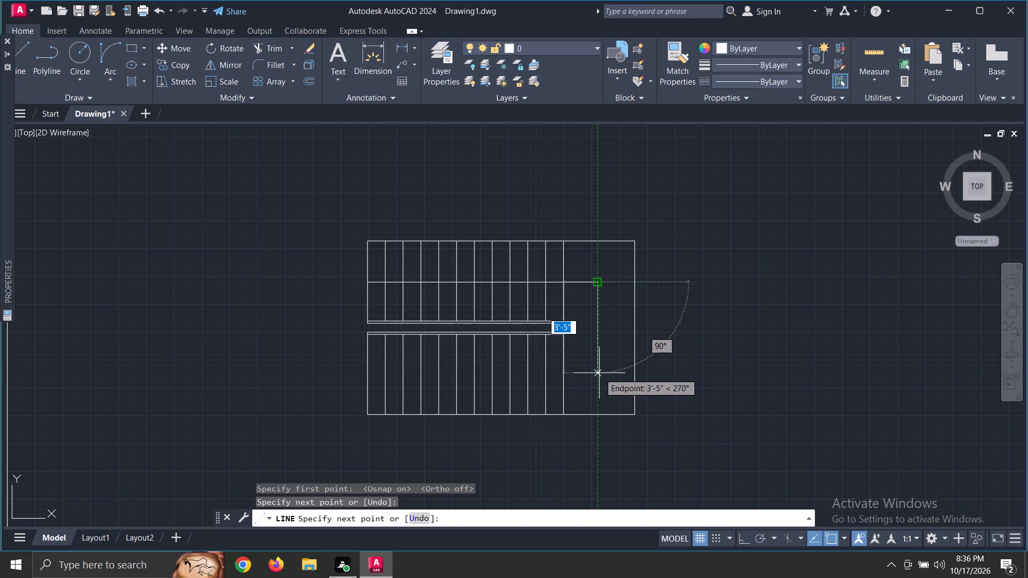
click(379, 373)
Form an arrowhead at the walking line's lower-flight end with a diagonal stroke about 8" long, mirrored about that line, keeping the original.
scroll(392, 361, up, 2)
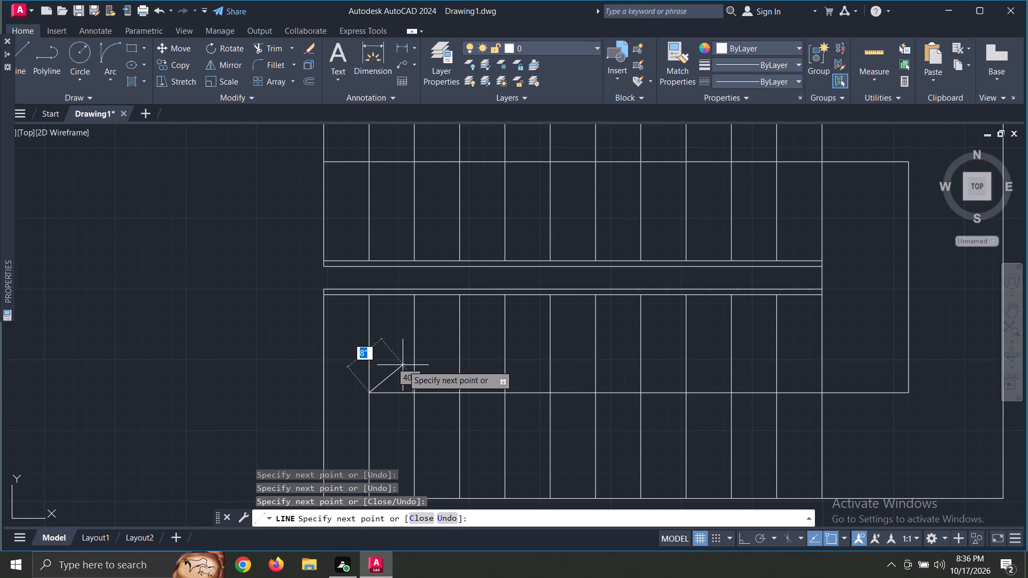
click(403, 365)
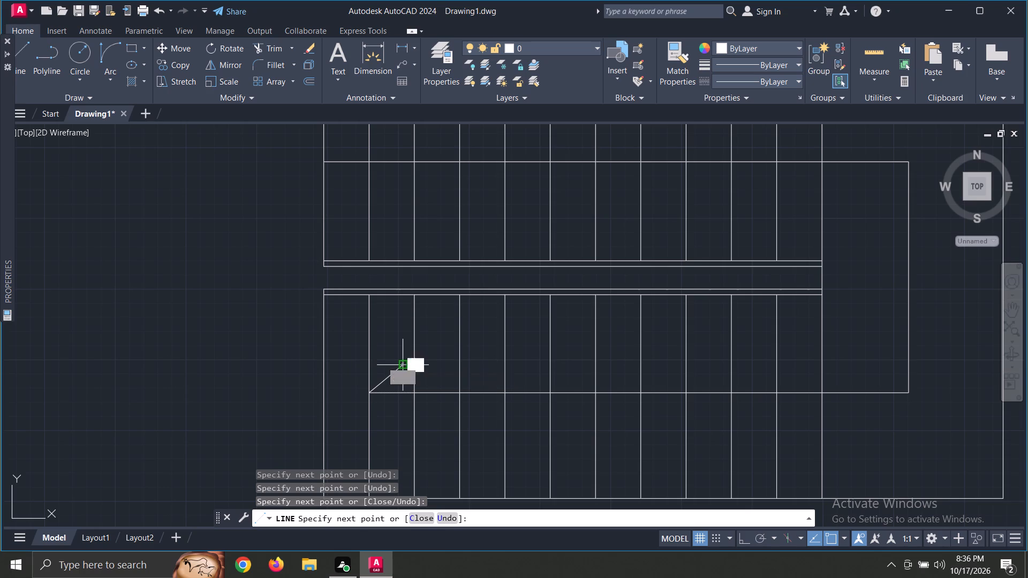
key(Escape)
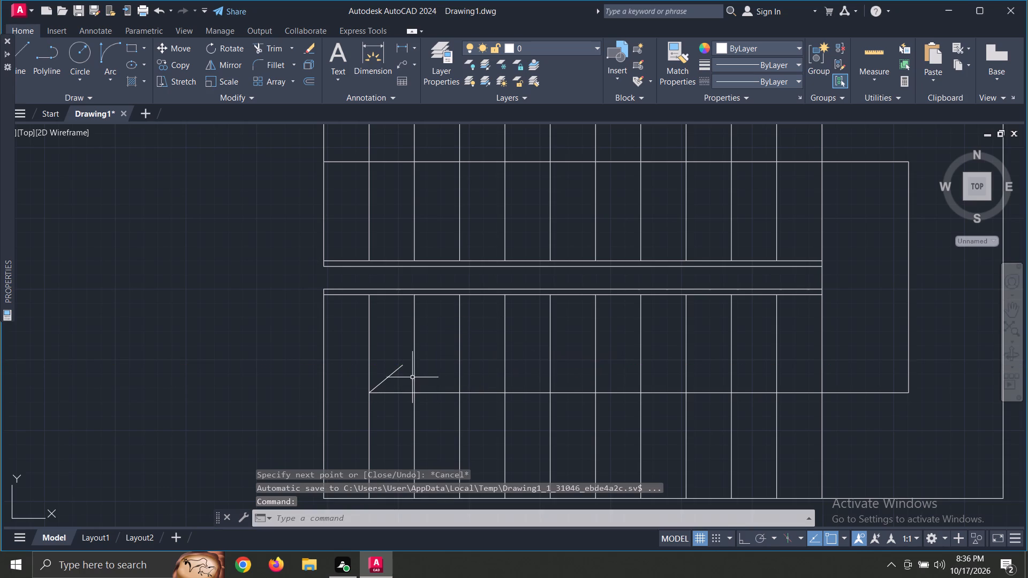
click(397, 370)
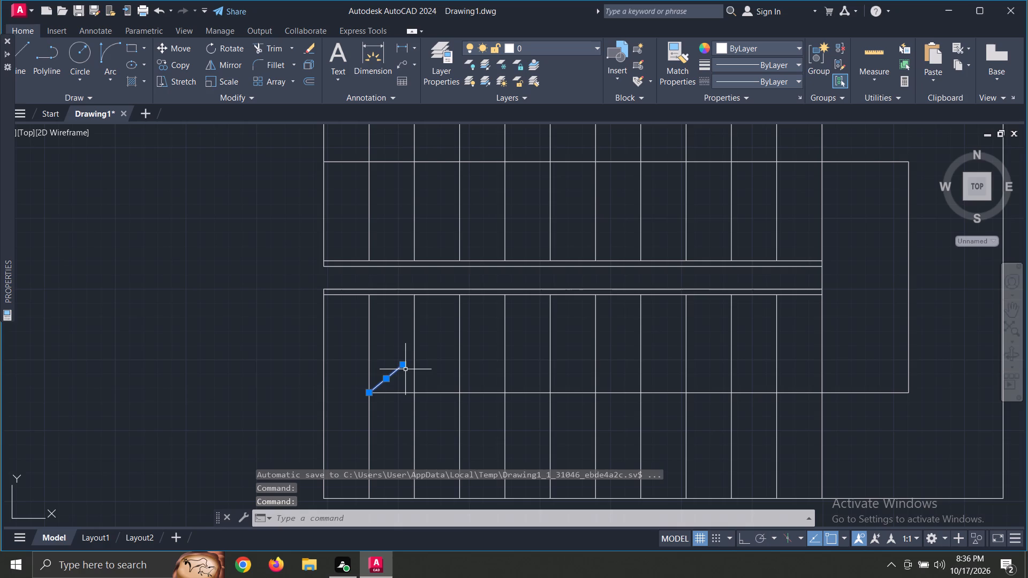
click(244, 67)
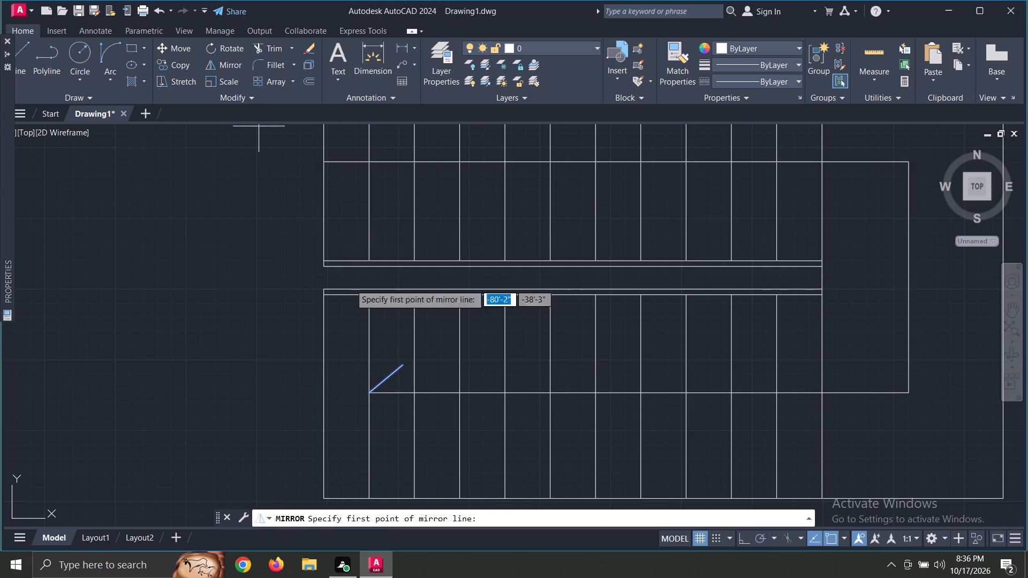
click(390, 392)
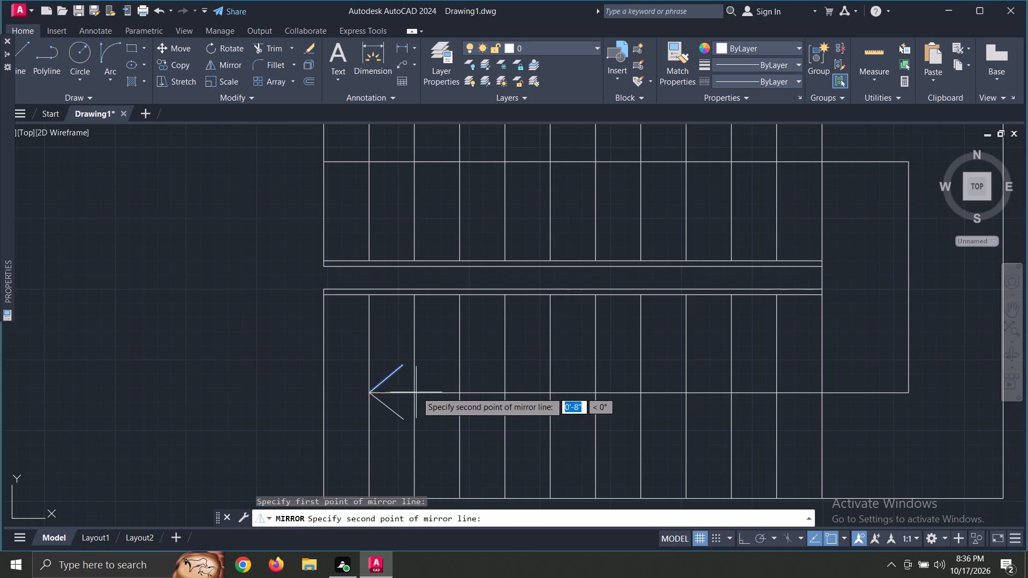
scroll(418, 387, up, 3)
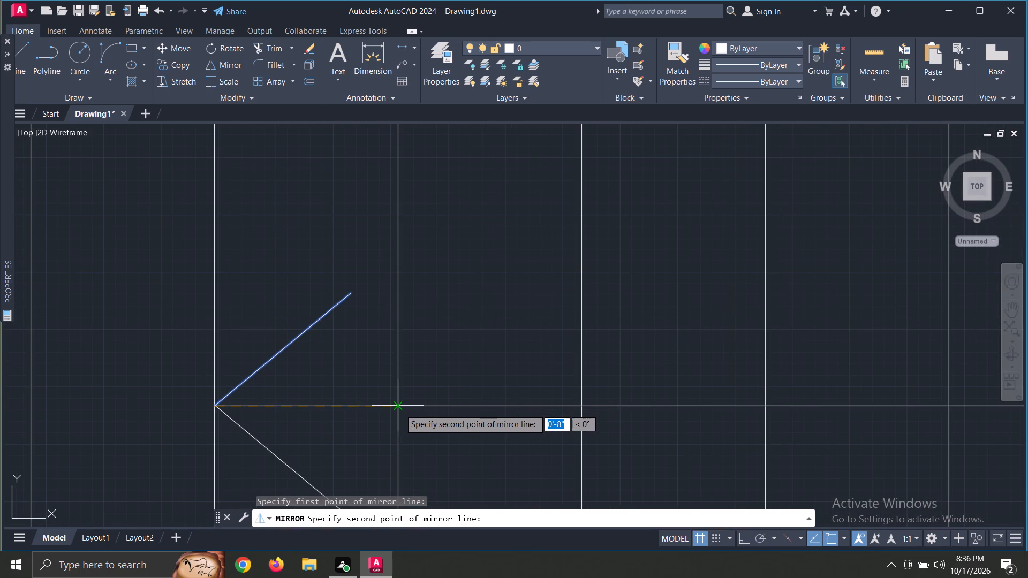
click(399, 409)
scroll(450, 318, down, 3)
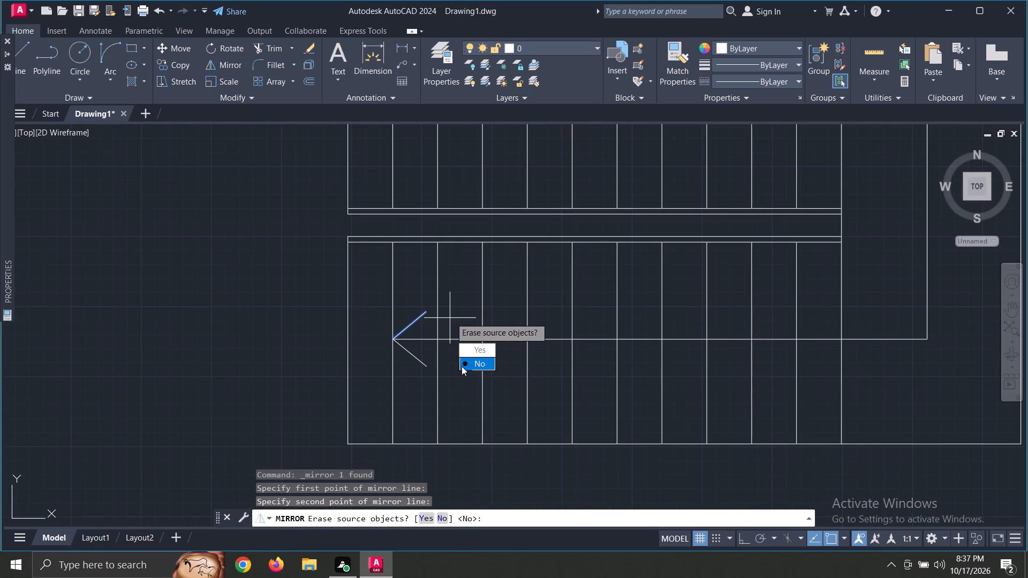
middle_drag(462, 366, 434, 361)
drag(466, 359, 399, 409)
scroll(392, 398, down, 3)
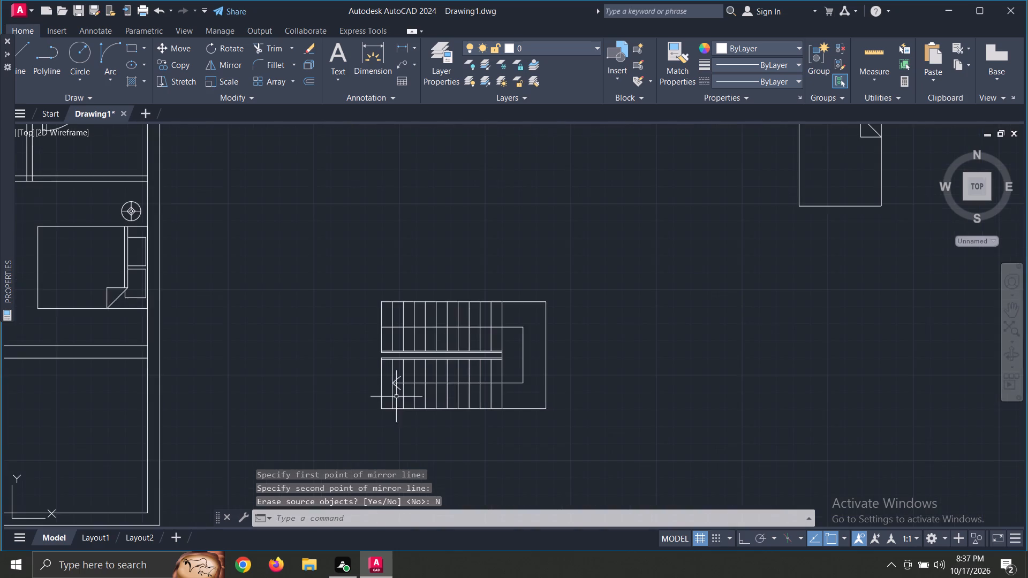
Group the three walking line segments and the two arrowhead strokes into one object.
scroll(476, 383, up, 2)
click(591, 332)
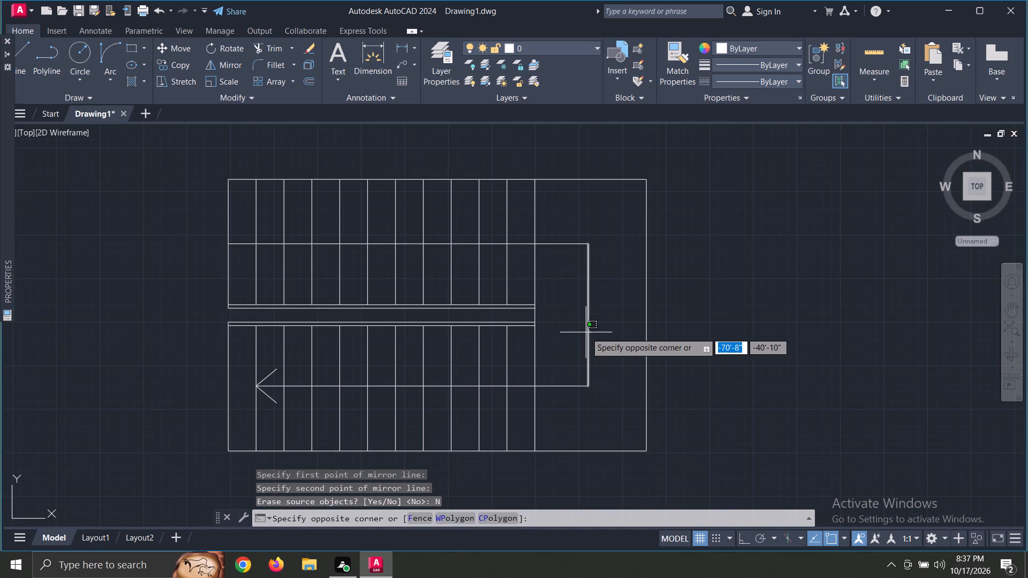
click(586, 332)
click(566, 243)
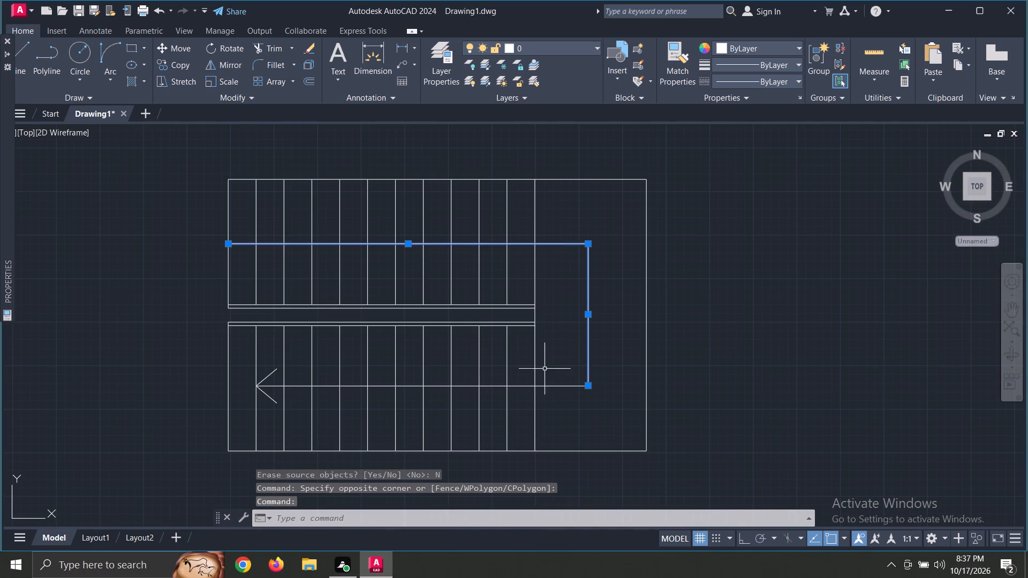
click(552, 385)
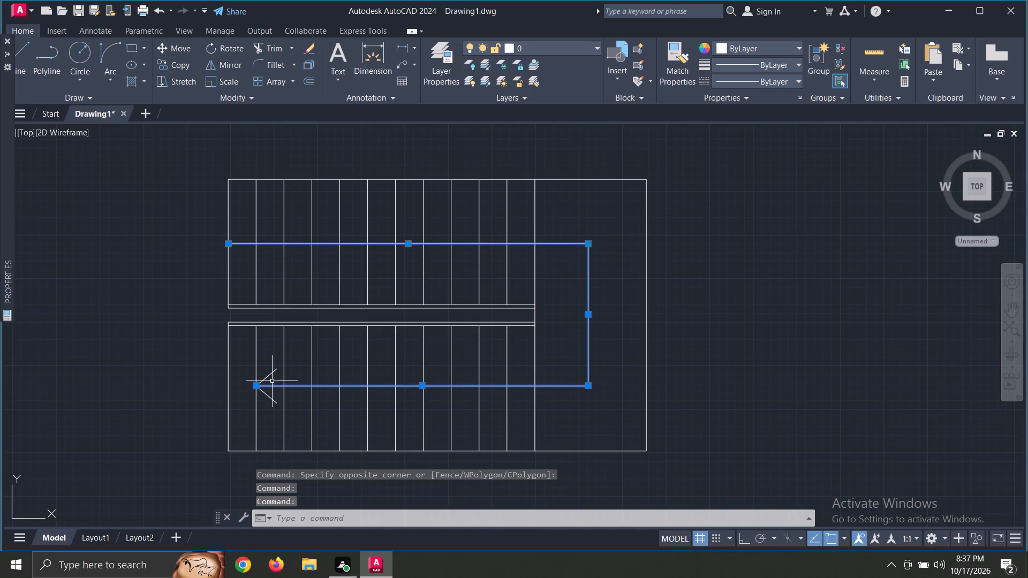
click(272, 373)
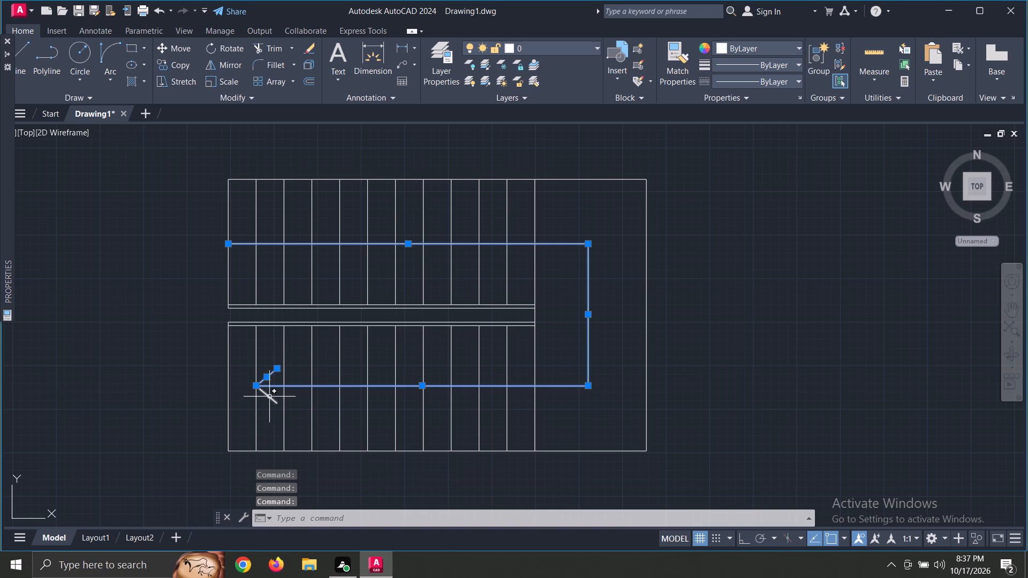
click(269, 397)
key(g)
key(space)
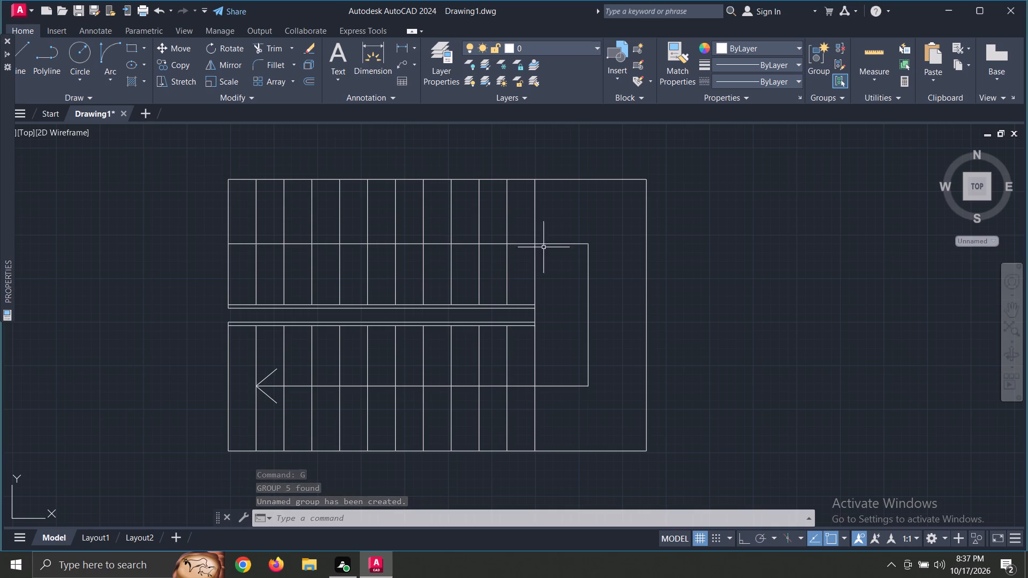
Set the lineweight of the grouped walking line and arrowhead to 0.35 mm.
click(587, 256)
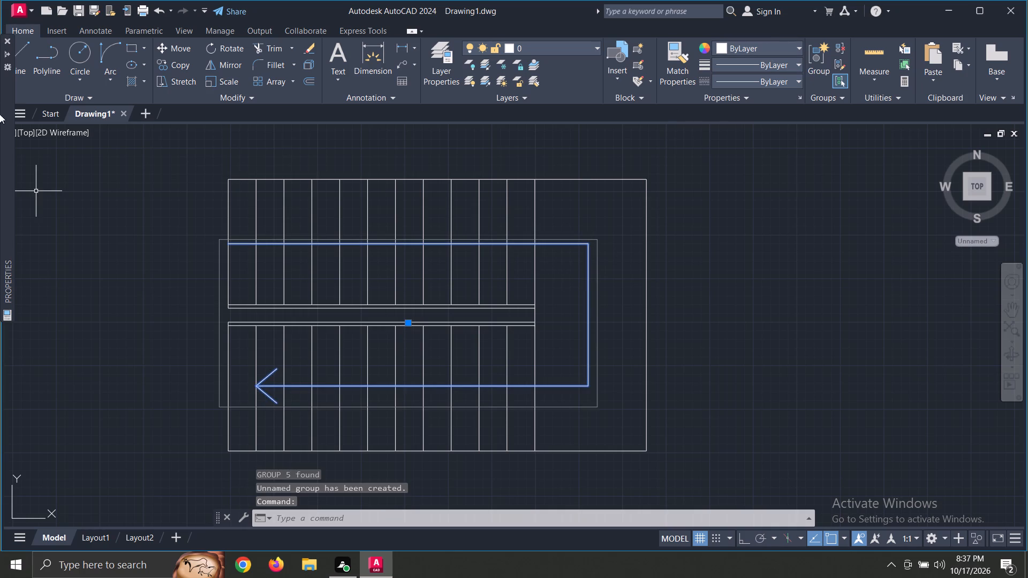
click(5, 55)
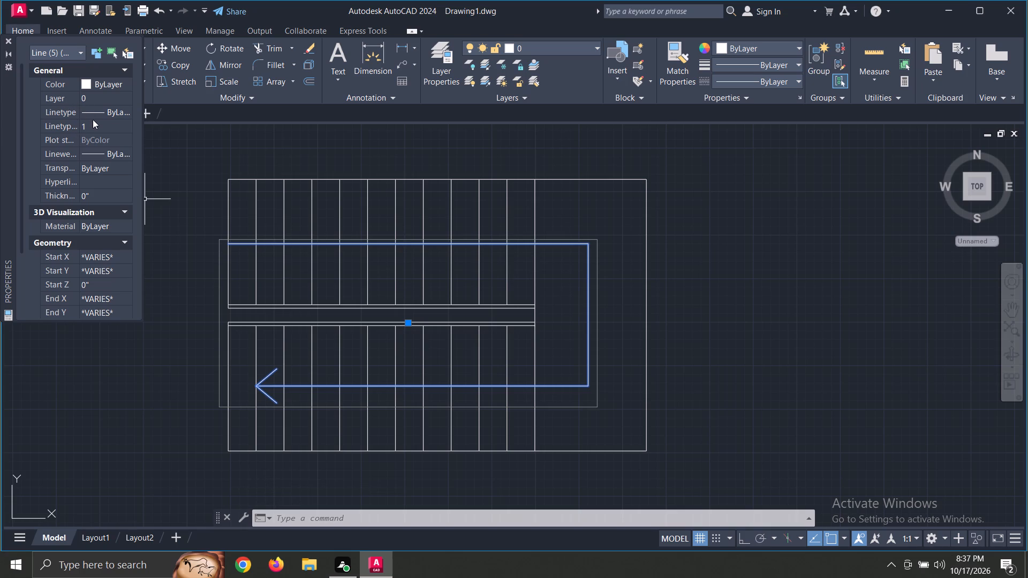
click(62, 56)
scroll(375, 204, down, 4)
scroll(398, 245, down, 3)
scroll(400, 259, up, 2)
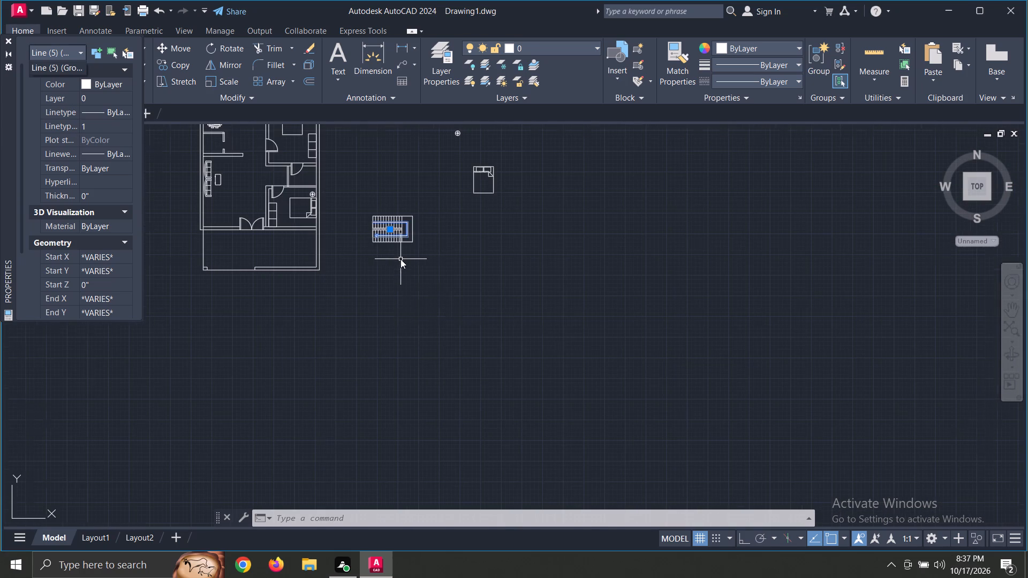
middle_drag(403, 268, 417, 328)
scroll(377, 230, up, 3)
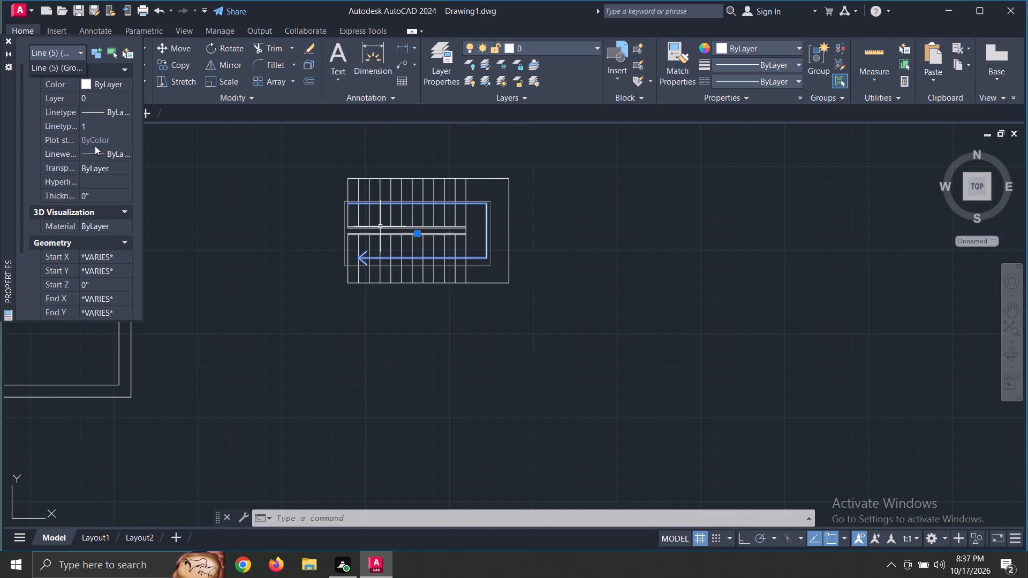
click(95, 112)
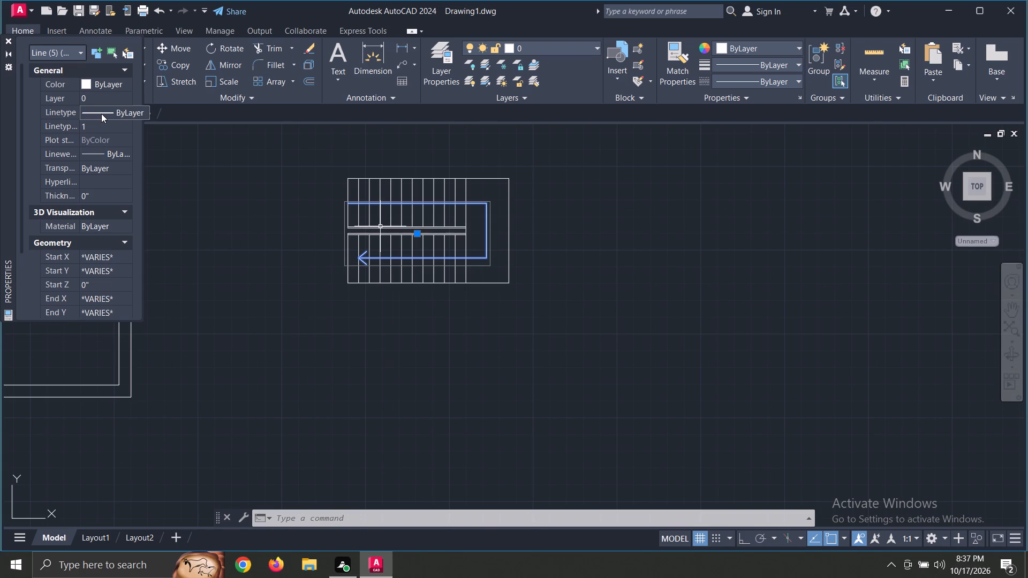
click(101, 113)
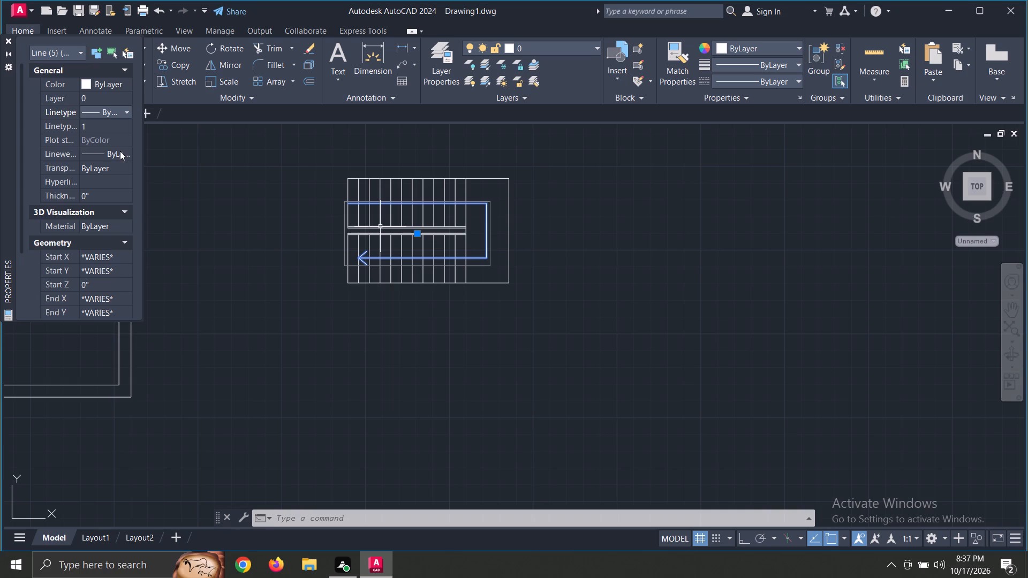
click(120, 151)
click(120, 153)
scroll(94, 229, down, 3)
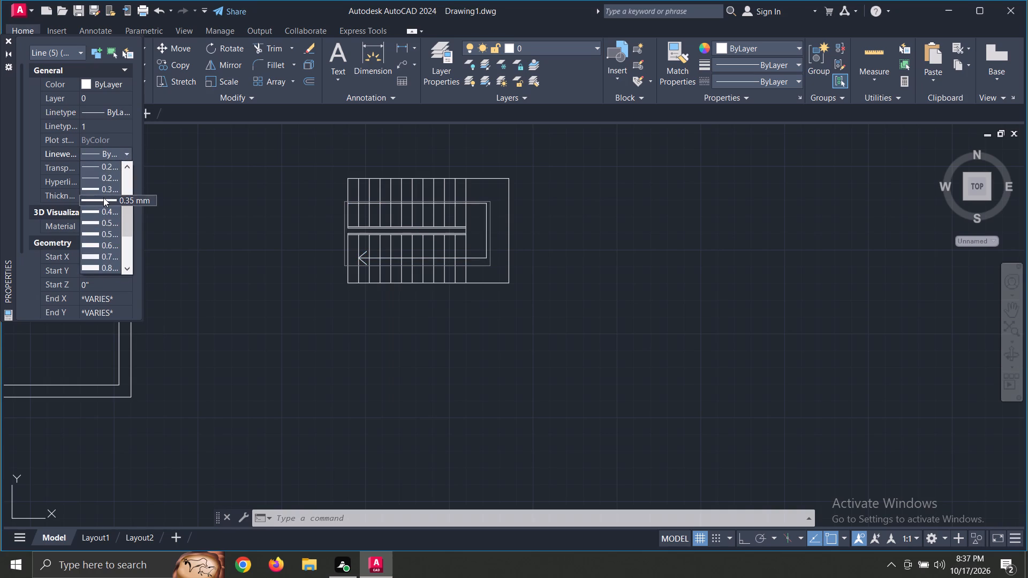
click(103, 197)
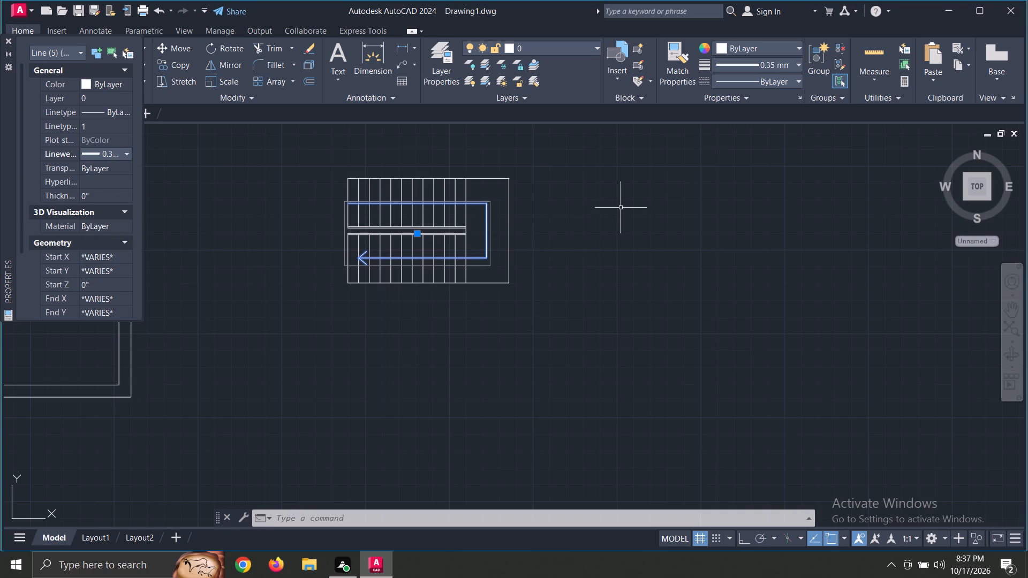
key(Escape)
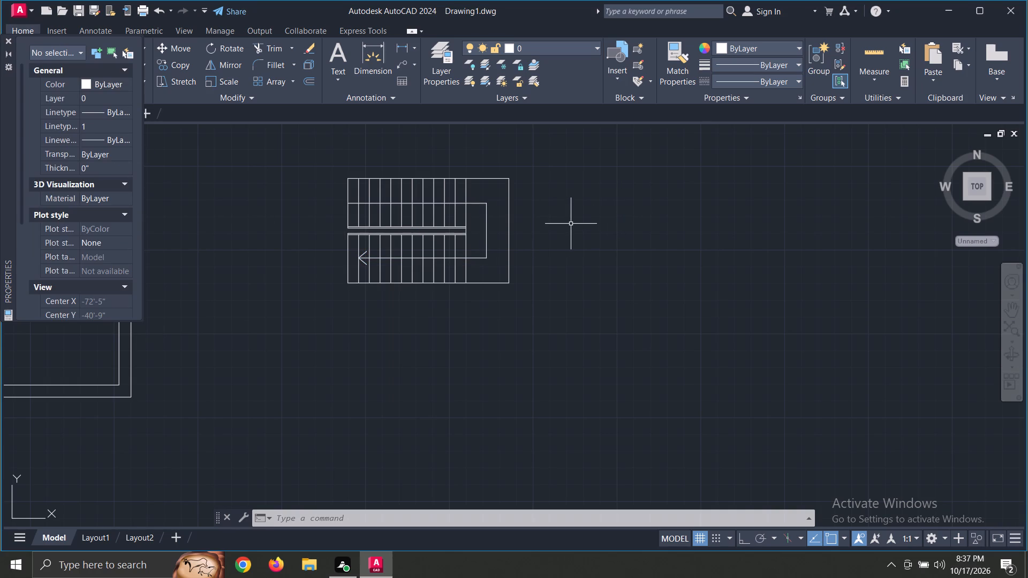
Group the whole staircase, including its direction arrow, into one object.
middle_click(575, 223)
click(307, 161)
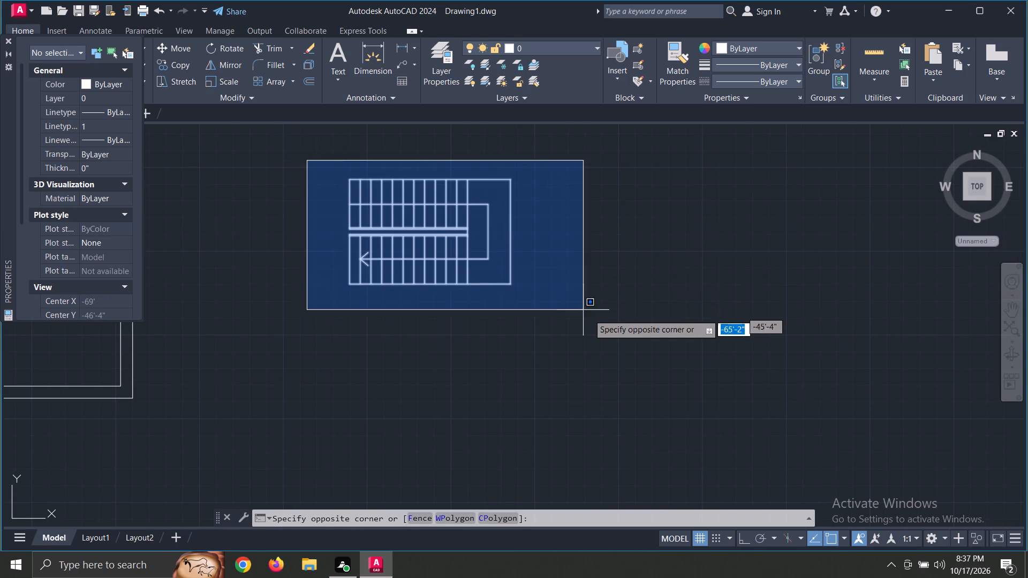
click(592, 317)
text(g)
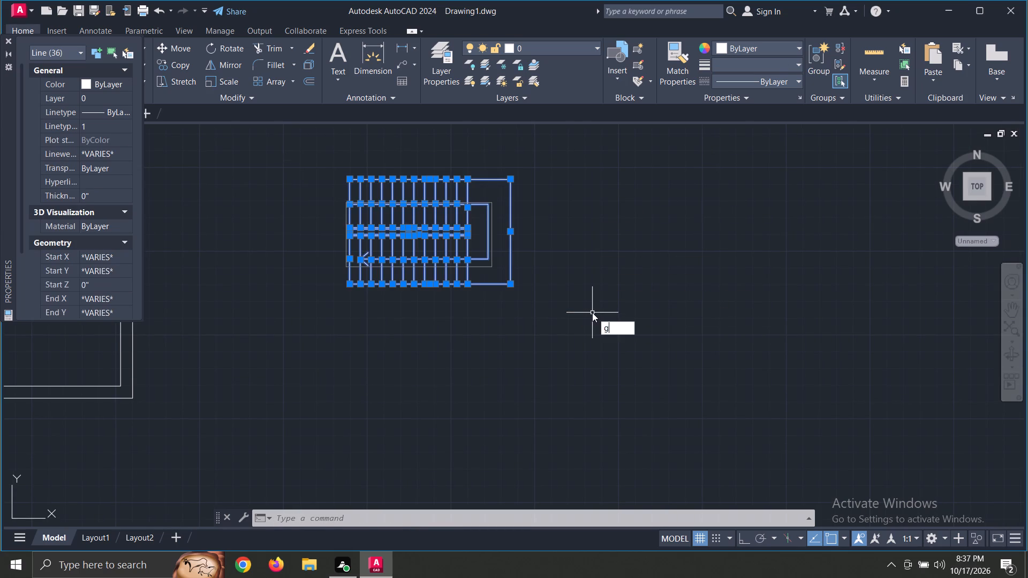
key(space)
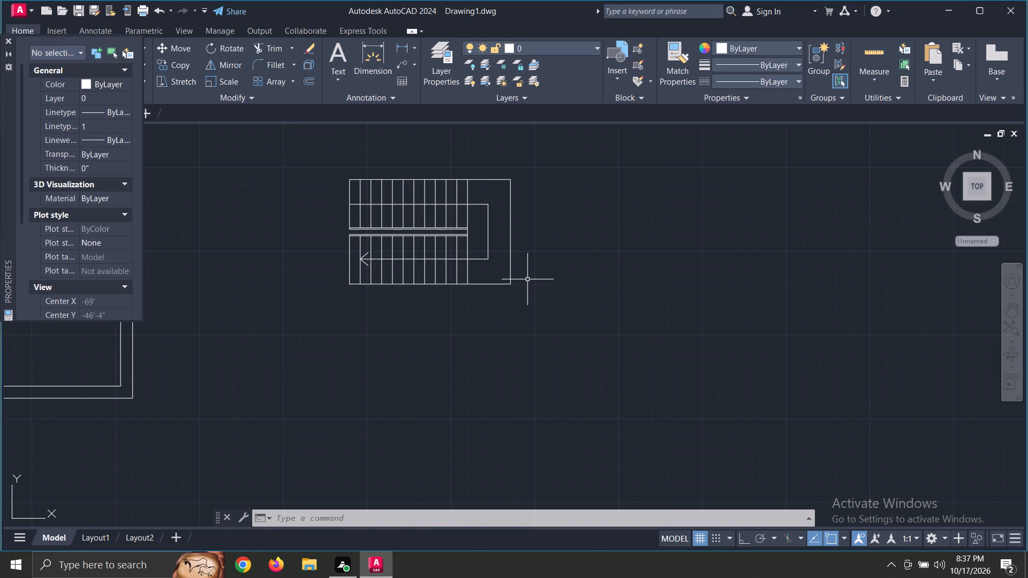
Copy the staircase group from its lower-right corner to the inner lower-right wall corner of the open area below the double door.
click(321, 159)
click(566, 311)
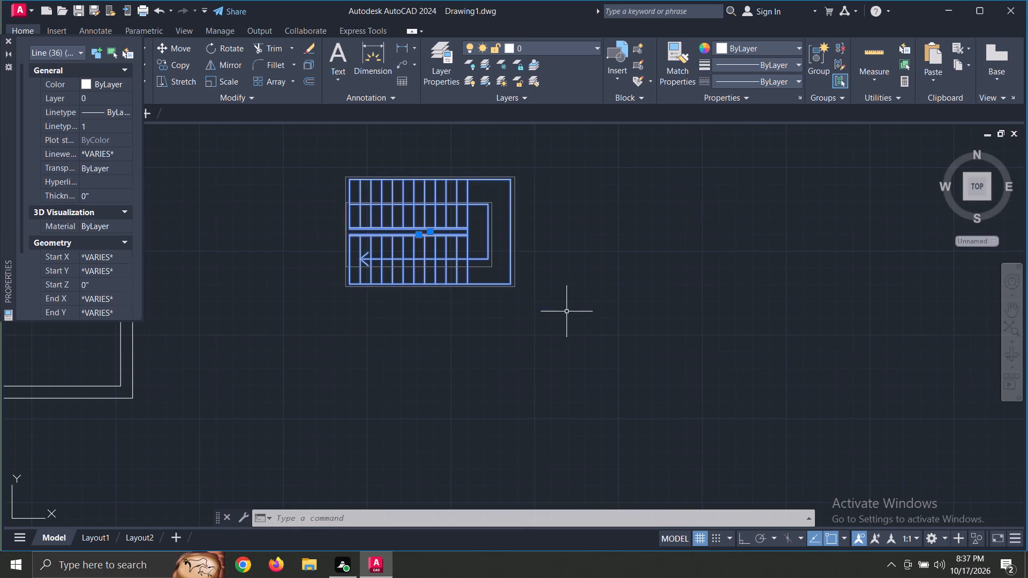
click(175, 68)
click(511, 283)
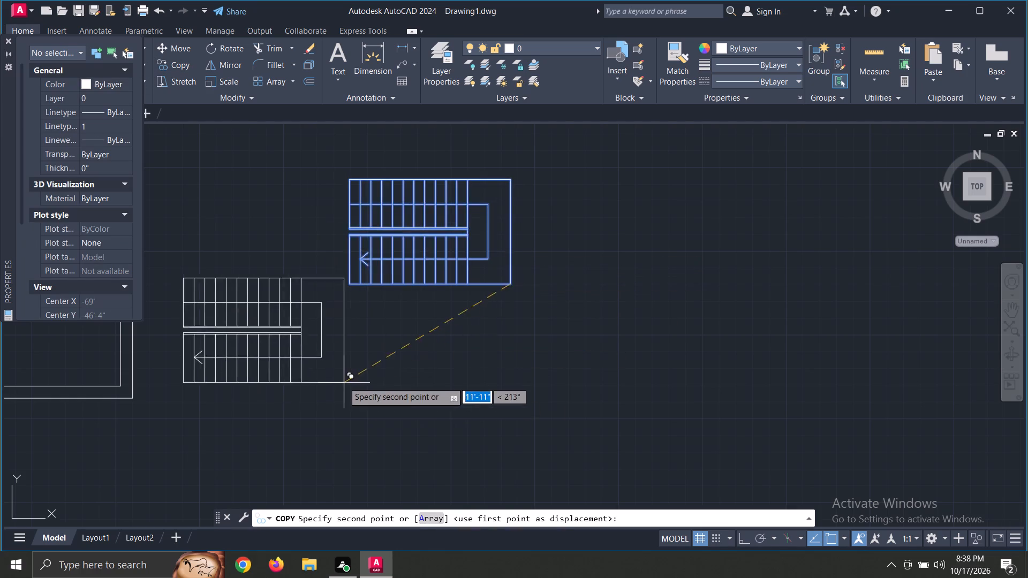
scroll(343, 381, down, 5)
scroll(321, 392, up, 3)
scroll(305, 347, up, 4)
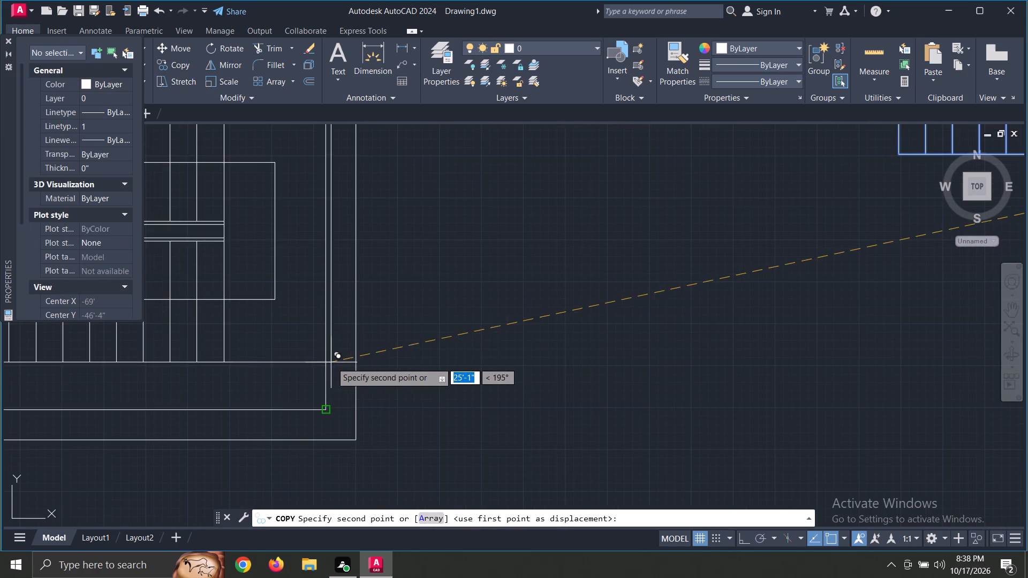
scroll(319, 373, down, 2)
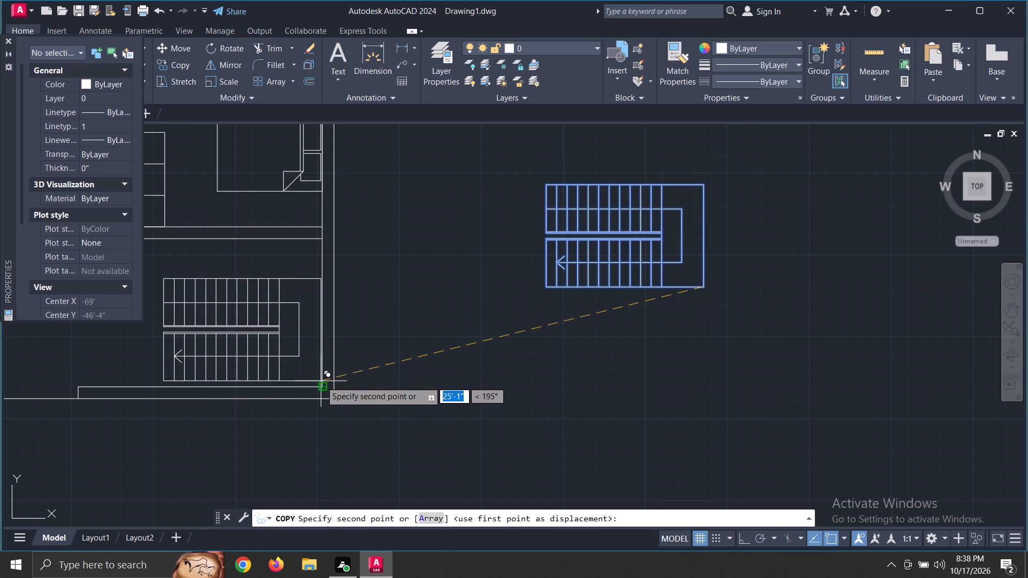
scroll(321, 381, up, 2)
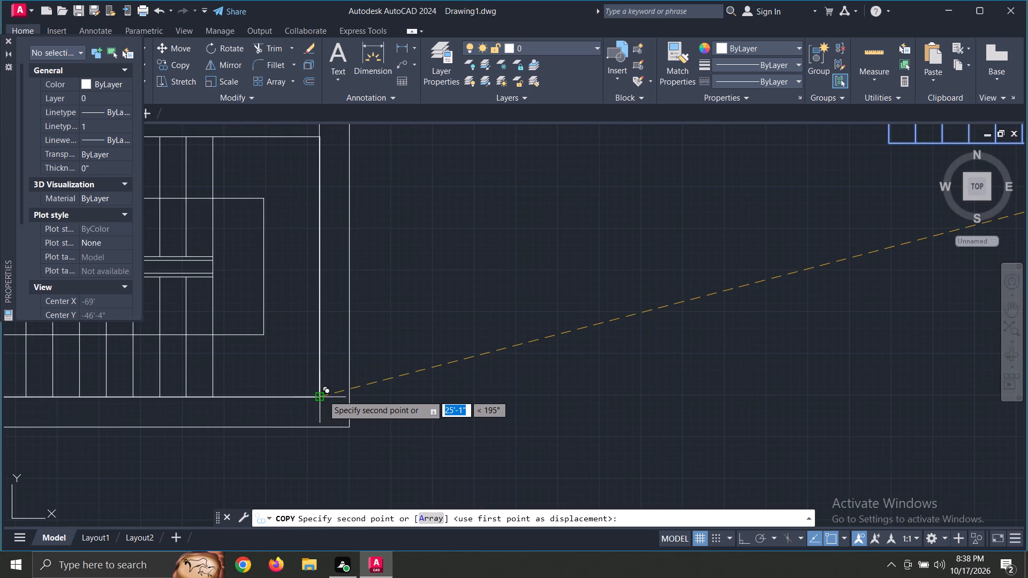
click(323, 395)
scroll(727, 398, down, 4)
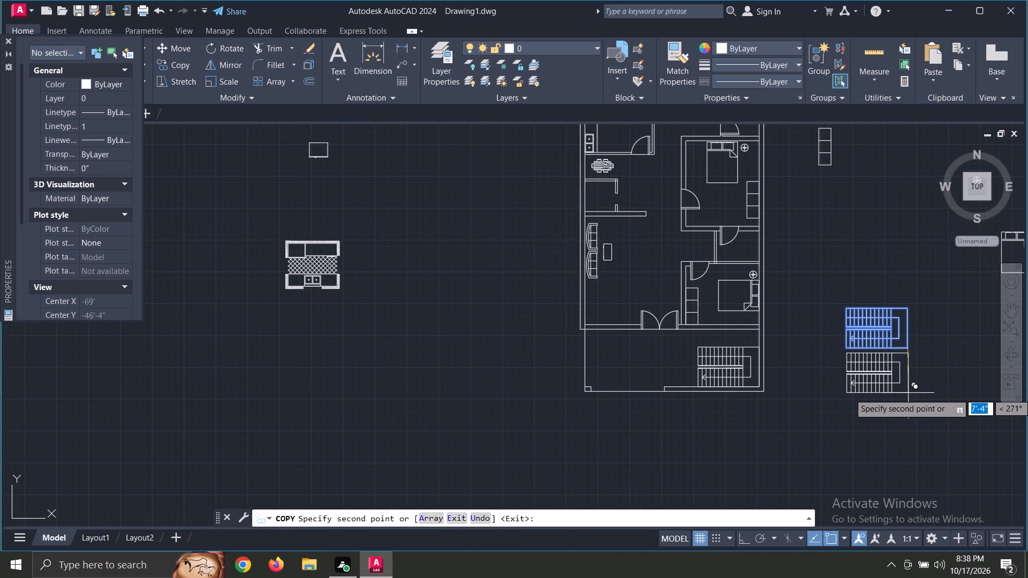
key(Escape)
Examine the staircase's placement in the plan's lower open area and check the remaining rooms up to the top wall.
scroll(906, 390, up, 2)
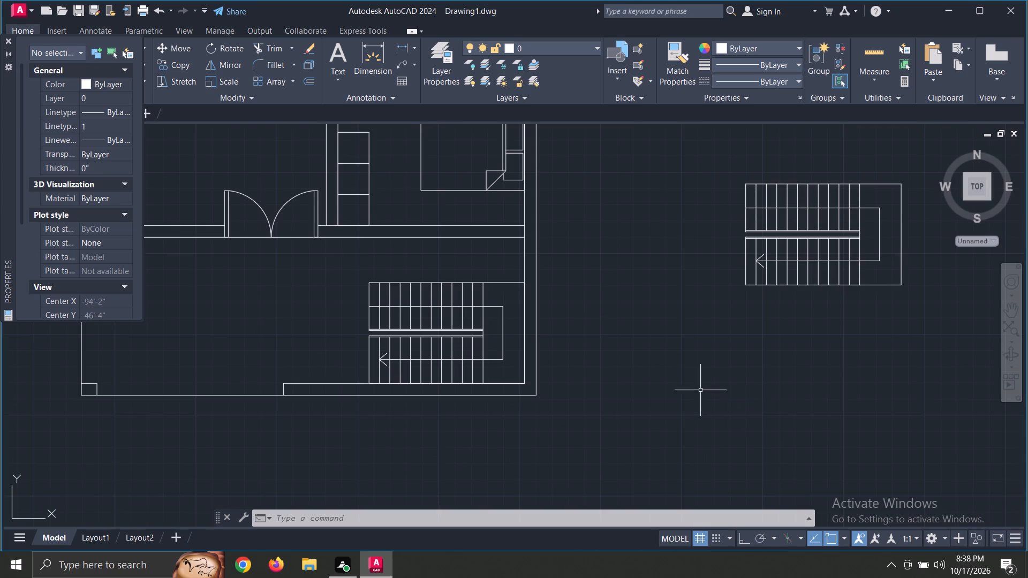
middle_drag(684, 385, 669, 346)
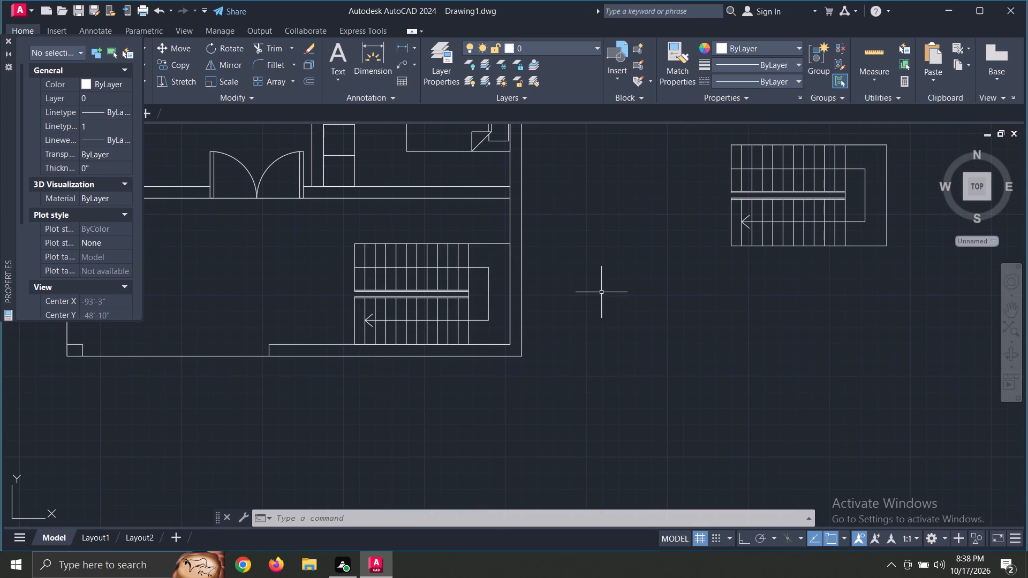
middle_drag(602, 292, 696, 270)
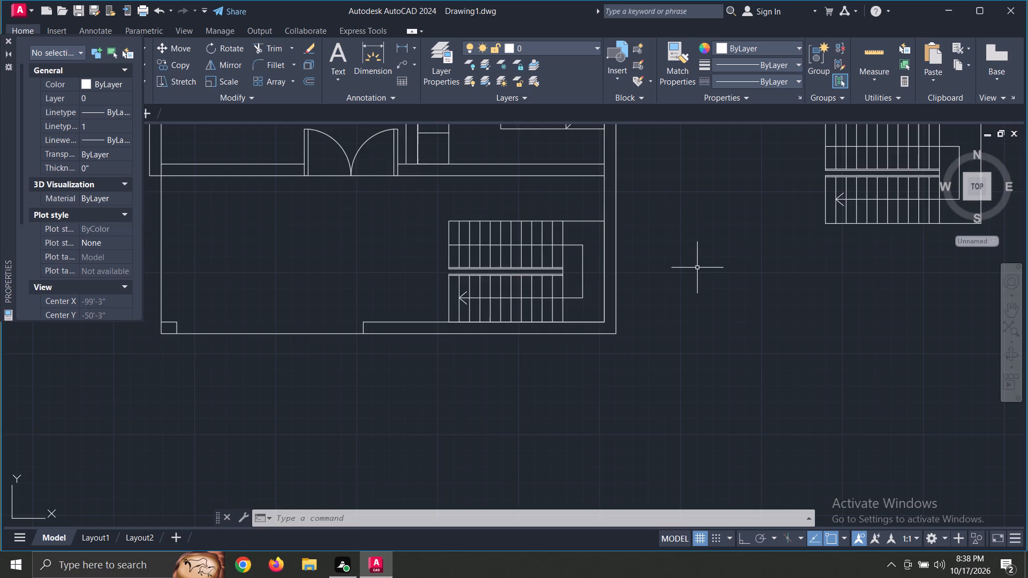
scroll(697, 267, down, 2)
scroll(699, 281, up, 1)
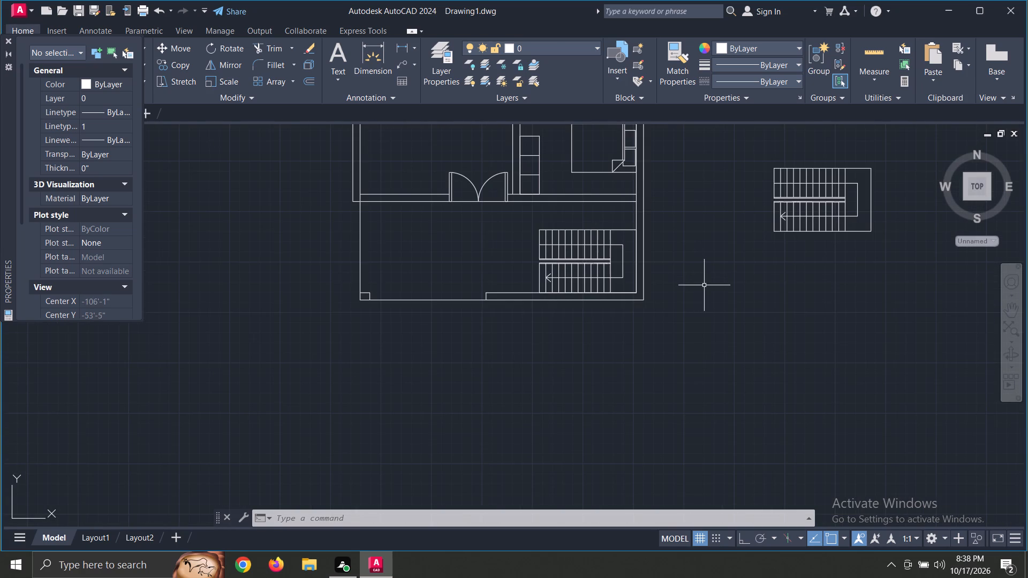
middle_drag(705, 285, 722, 526)
scroll(723, 362, down, 1)
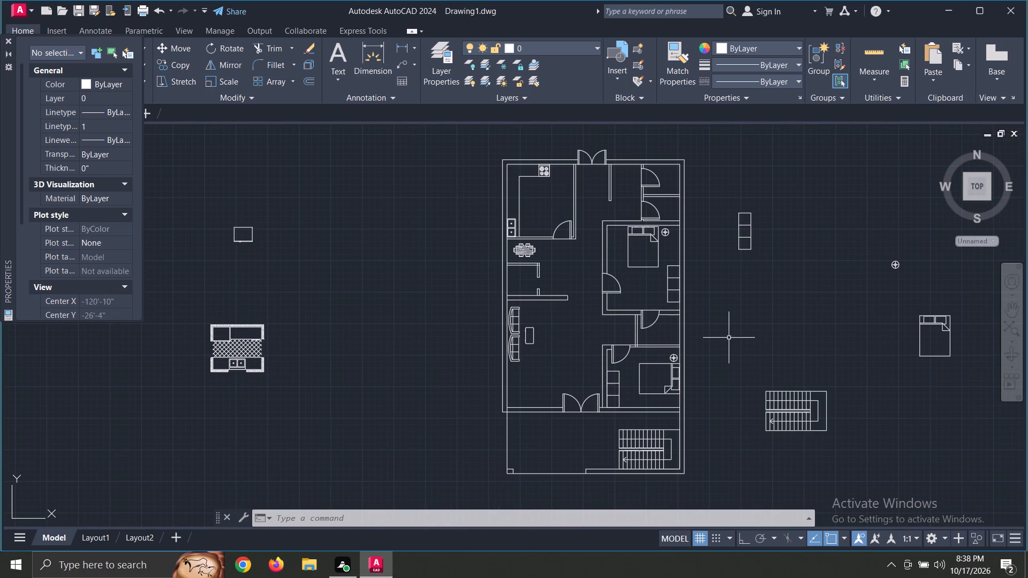
scroll(705, 264, up, 1)
middle_drag(705, 263, 707, 336)
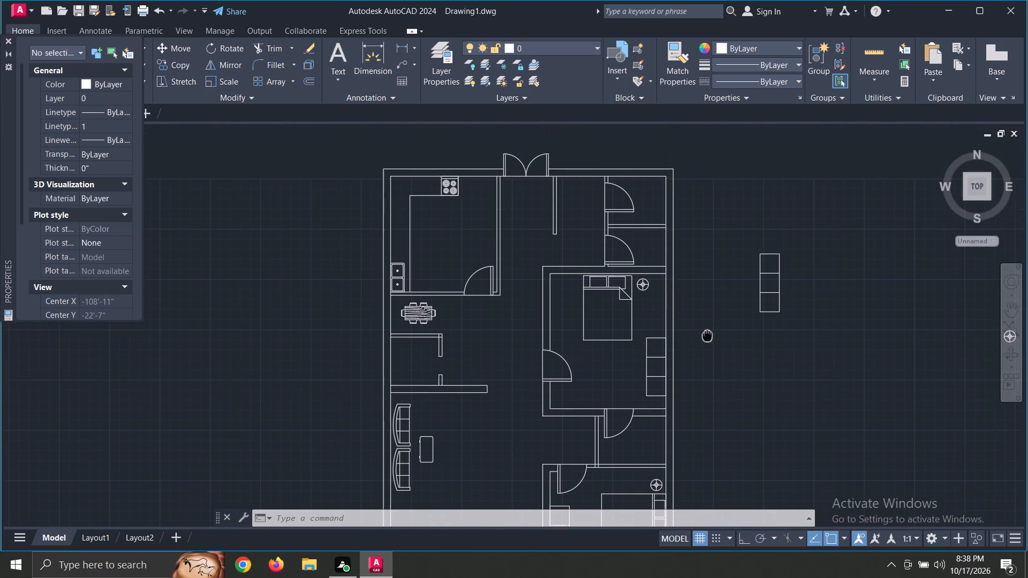
middle_drag(707, 336, 707, 336)
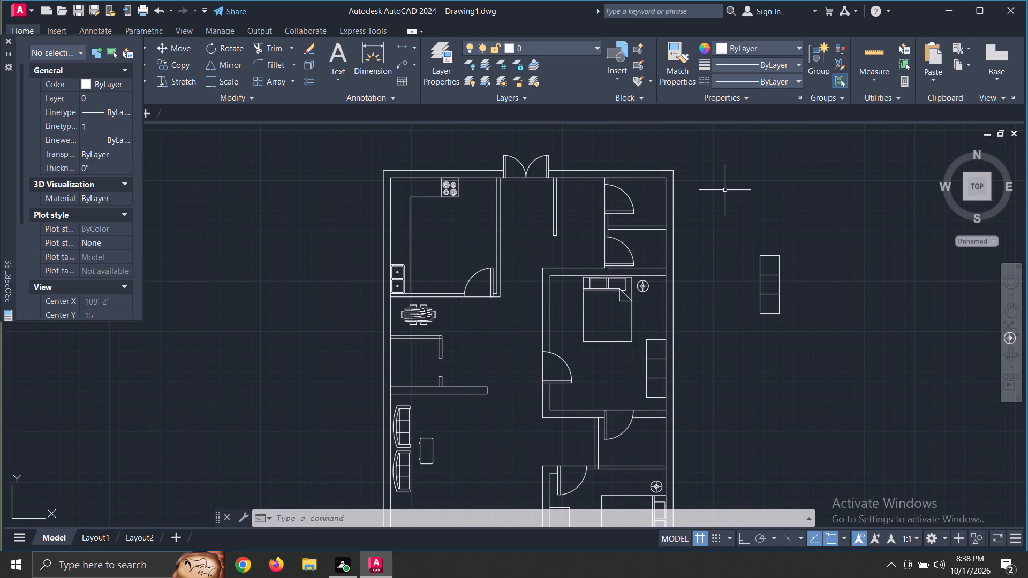
Start an outline outside the plan's upper right corner with orthogonal lines running 4' right and 4' down.
key(Escape)
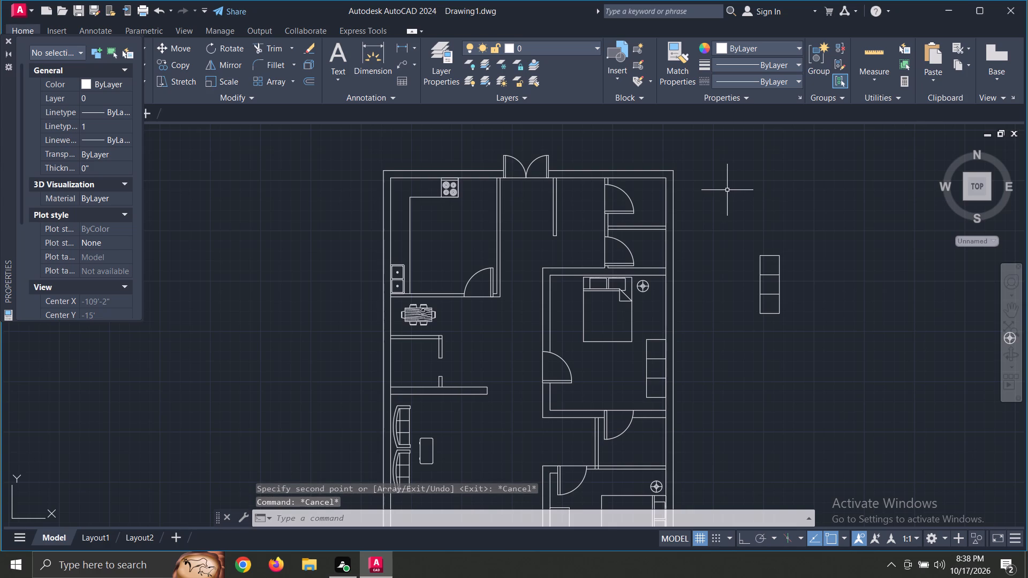
text(l)
key(space)
click(728, 189)
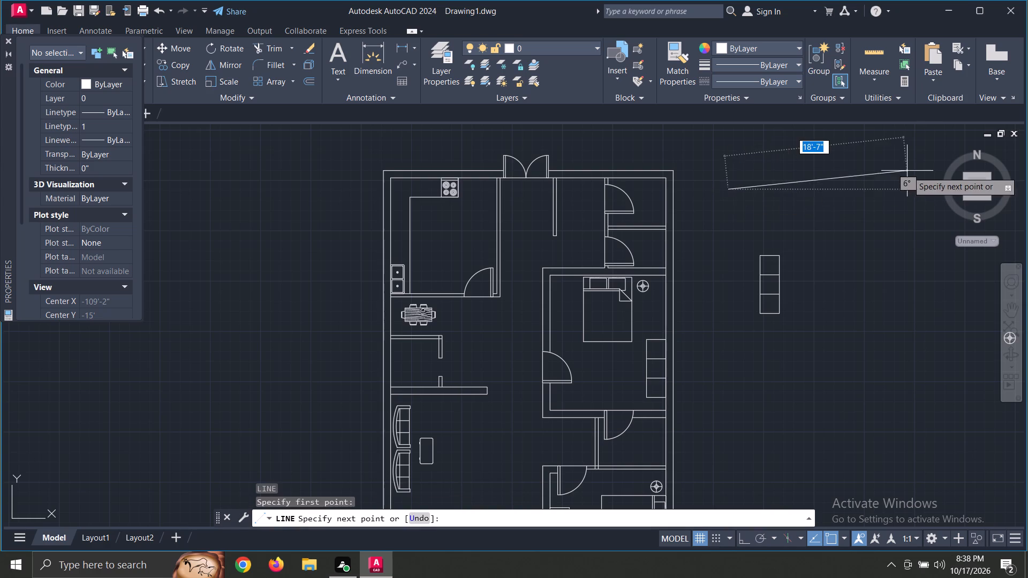
key(F8)
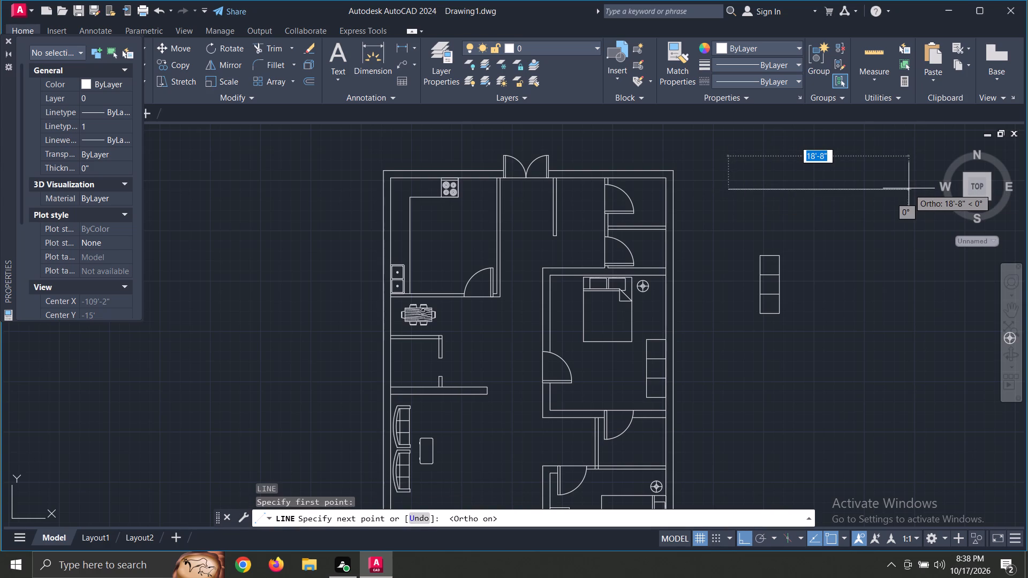
text(4')
key(Return)
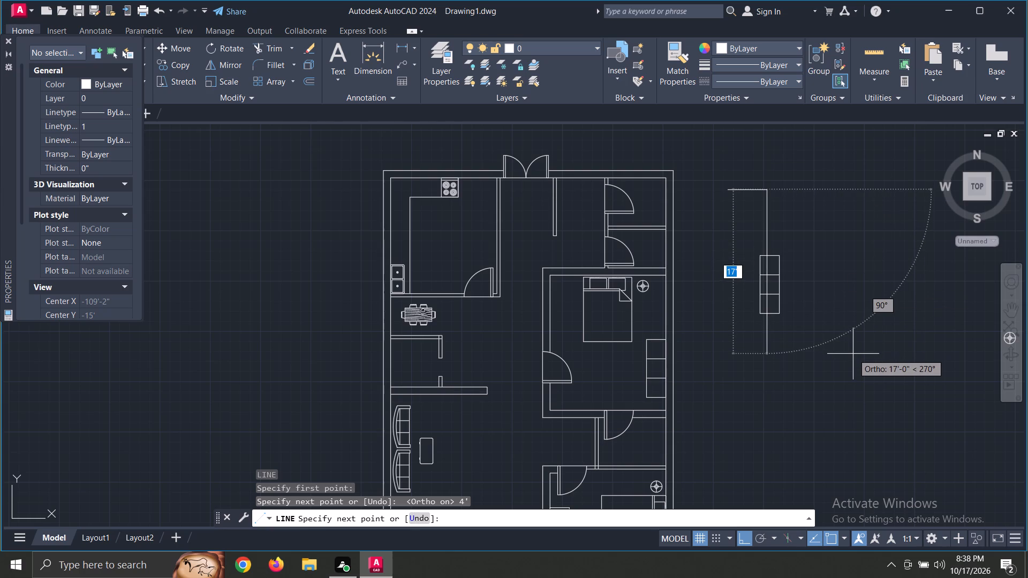
key(4)
key(apostrophe)
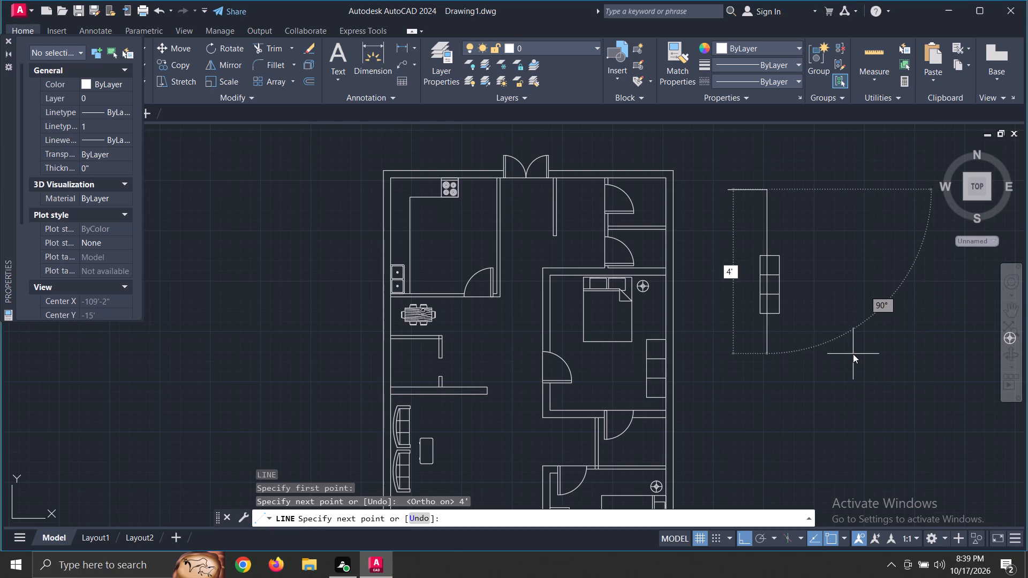
key(Return)
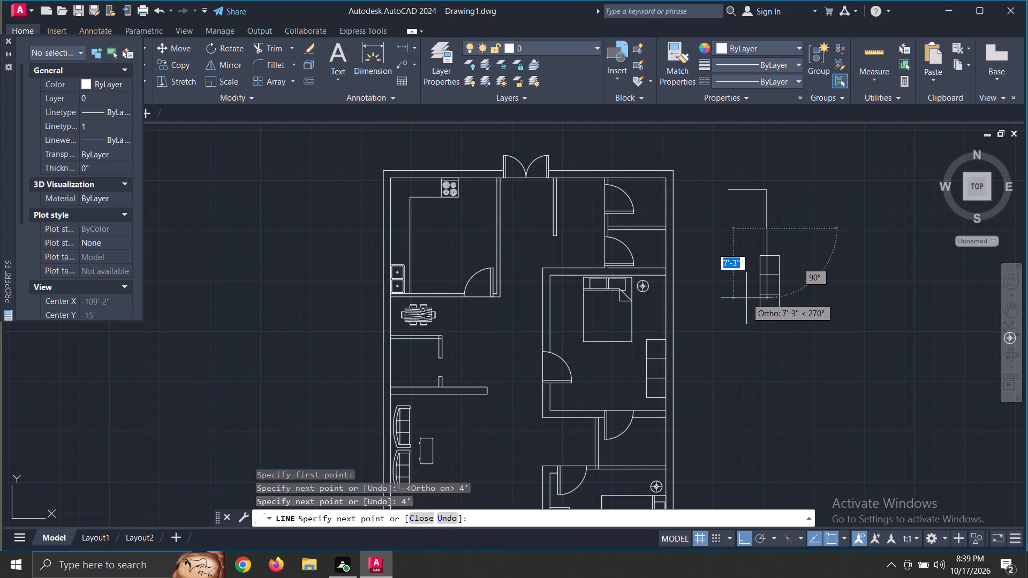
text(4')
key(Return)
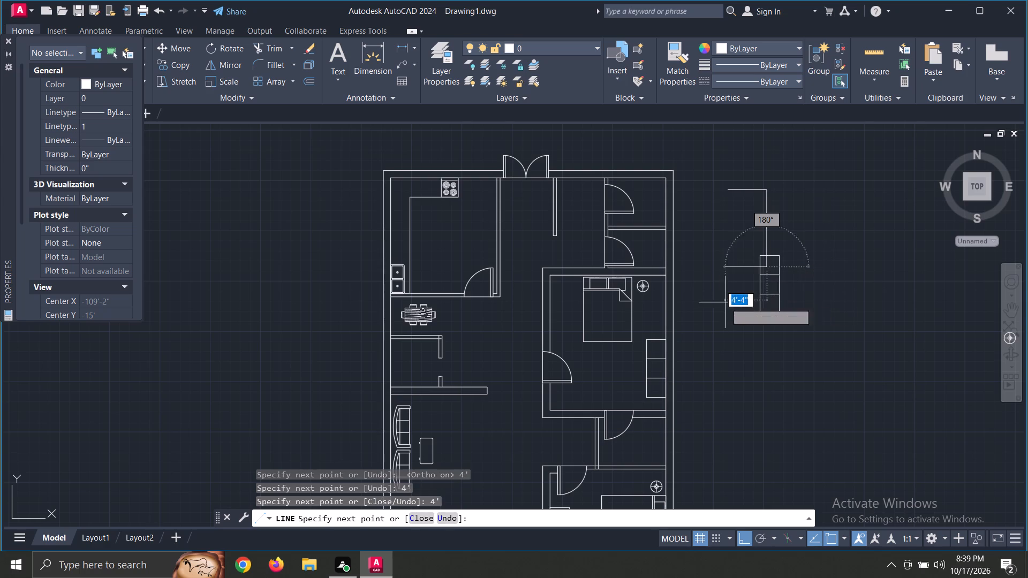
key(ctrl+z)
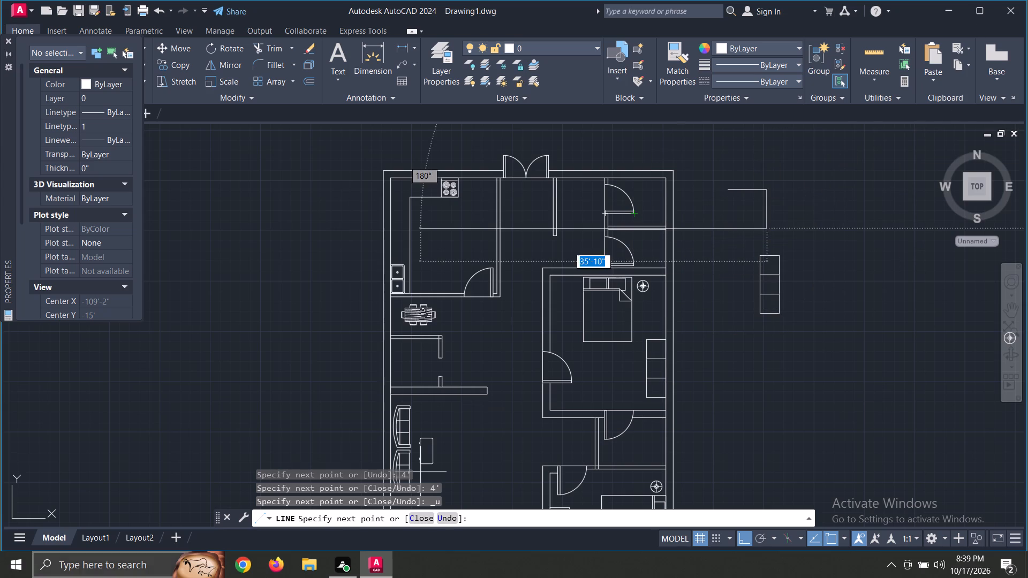
Continue the outline with orthogonal lines 4' left, 4" up and 4' right, forming a narrow strip along its bottom.
text(4')
key(Return)
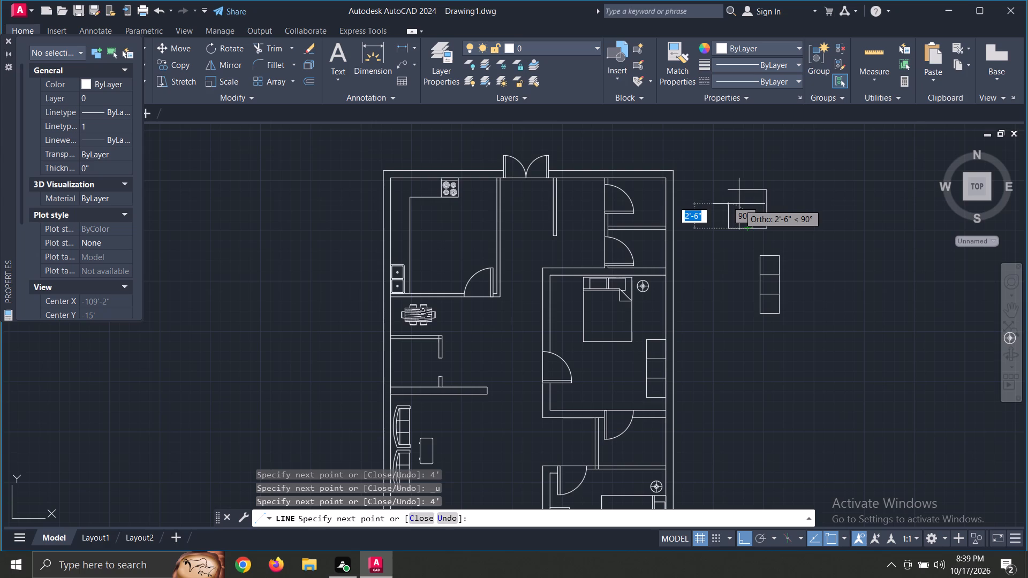
text(4")
key(Return)
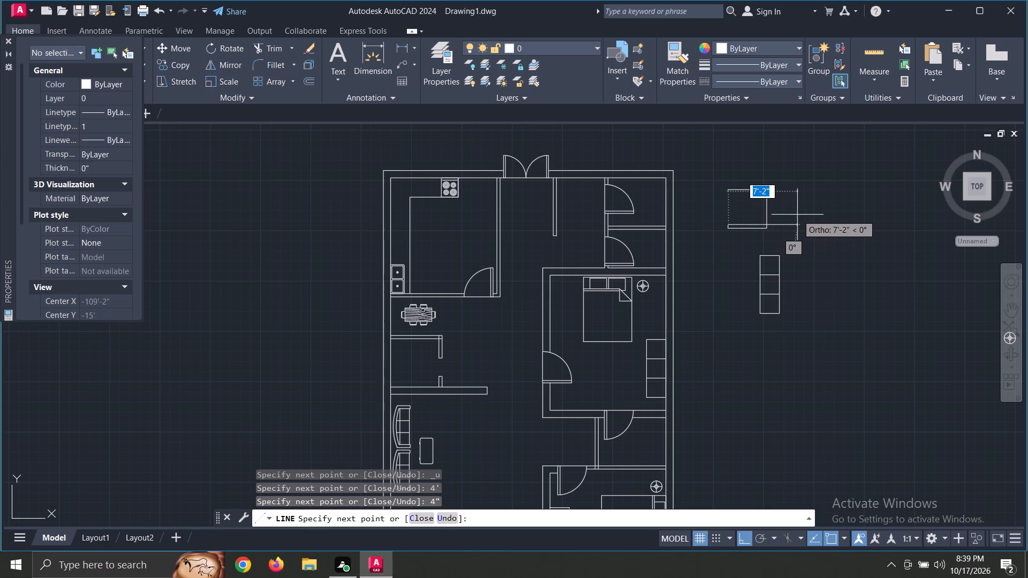
text(4')
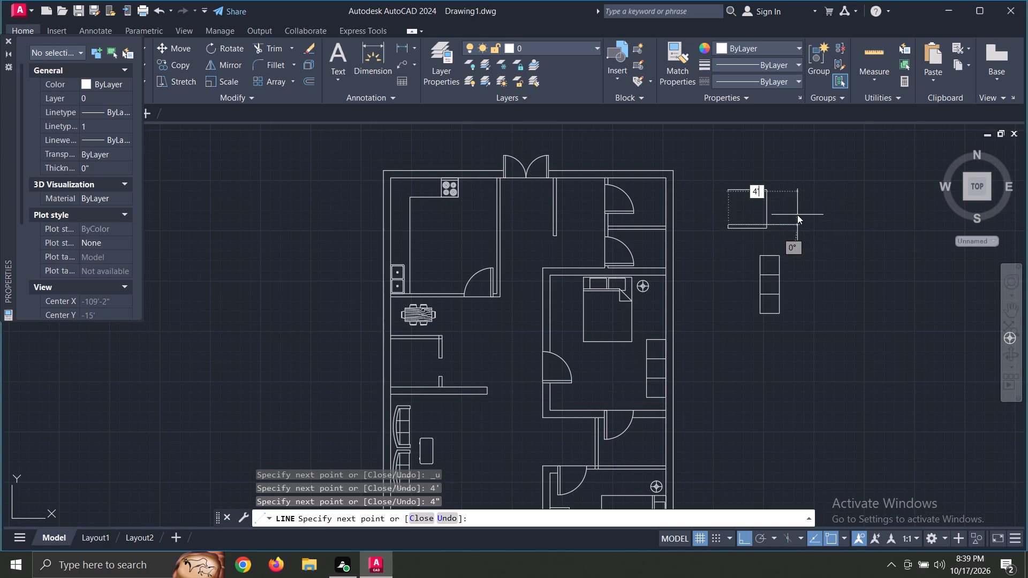
key(Return)
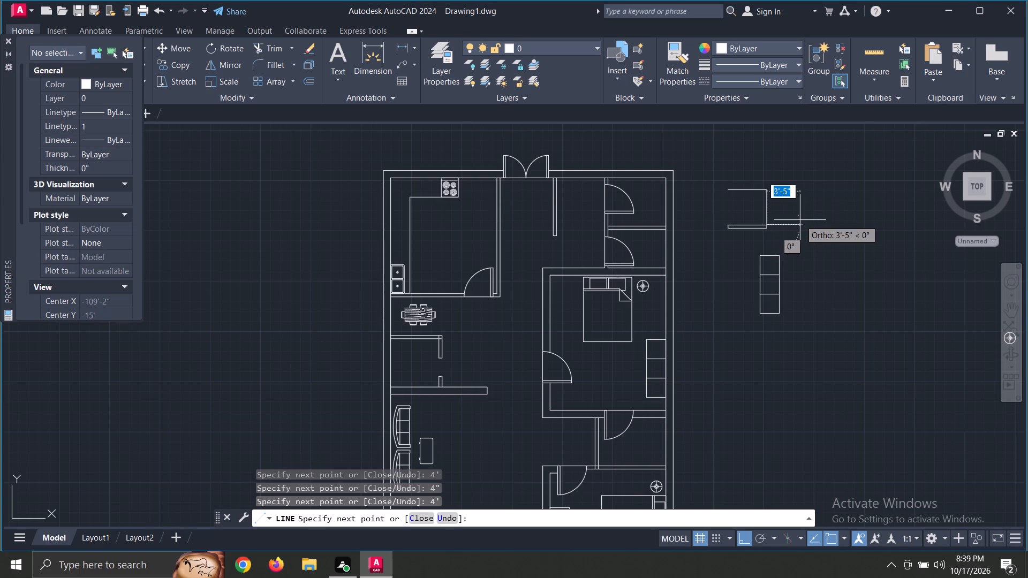
key(Escape)
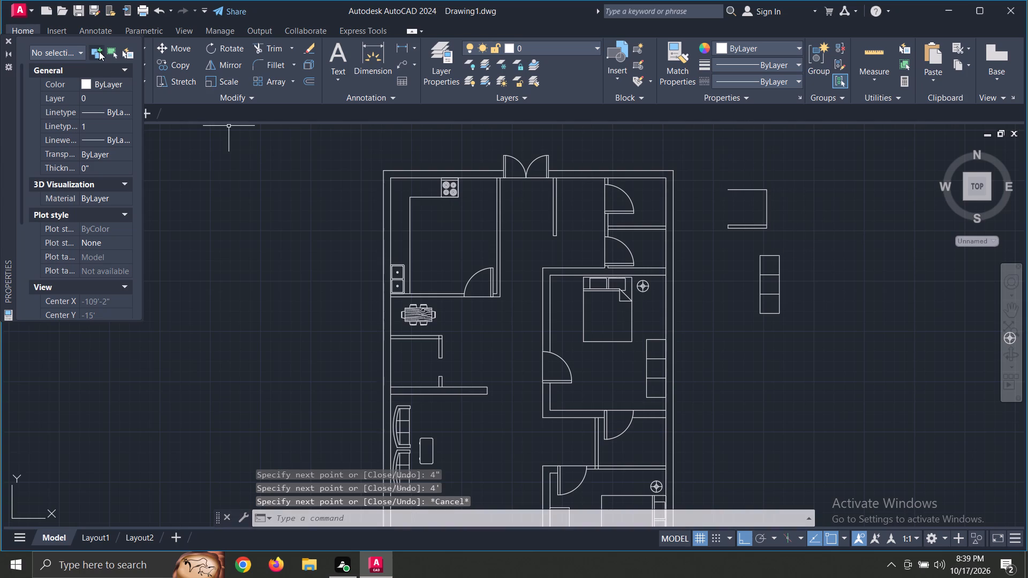
Close the square's open left side with a vertical line from its top-left corner to the bottom strip's upper-left corner.
click(6, 55)
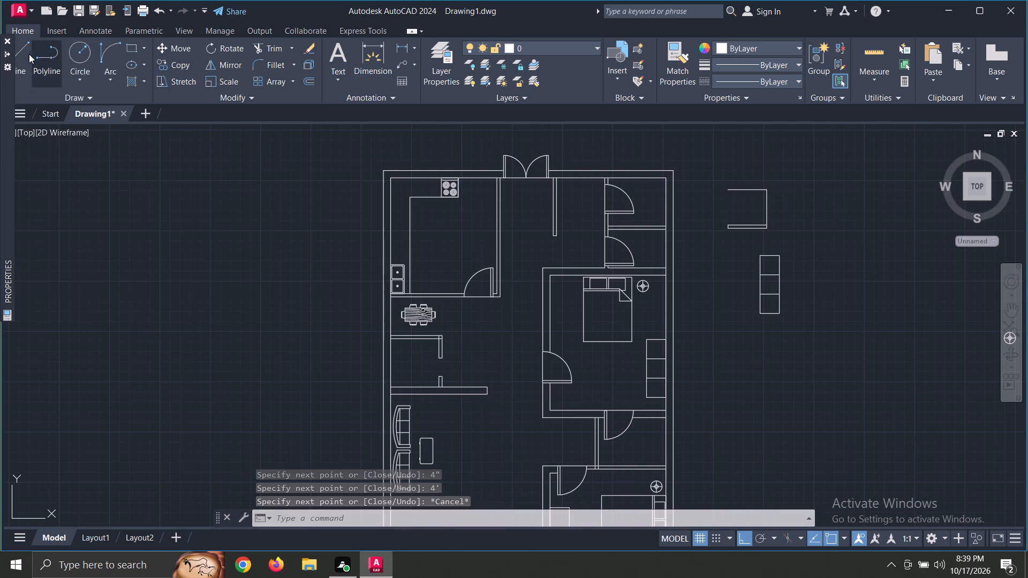
click(27, 54)
scroll(761, 175, up, 2)
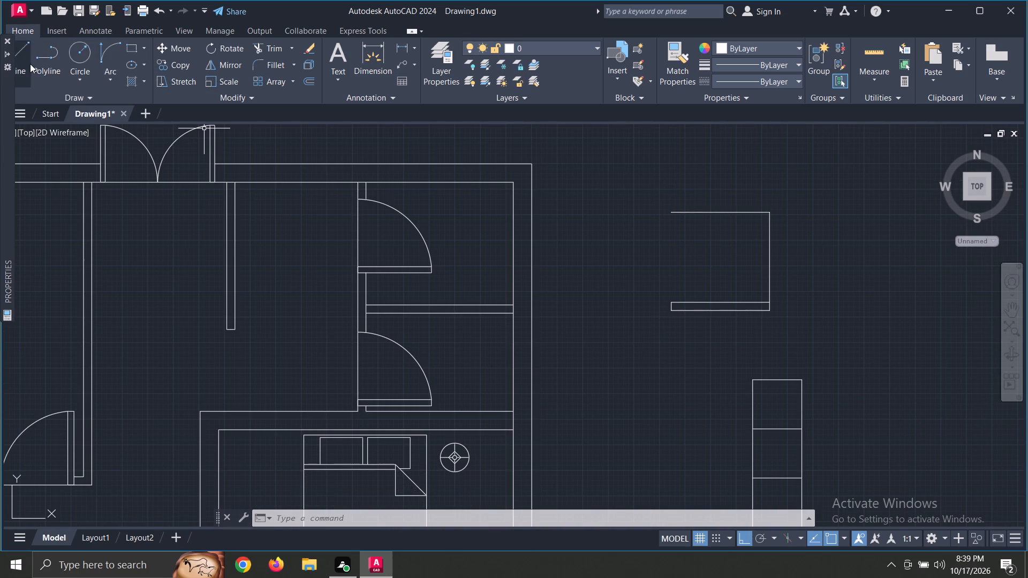
click(30, 64)
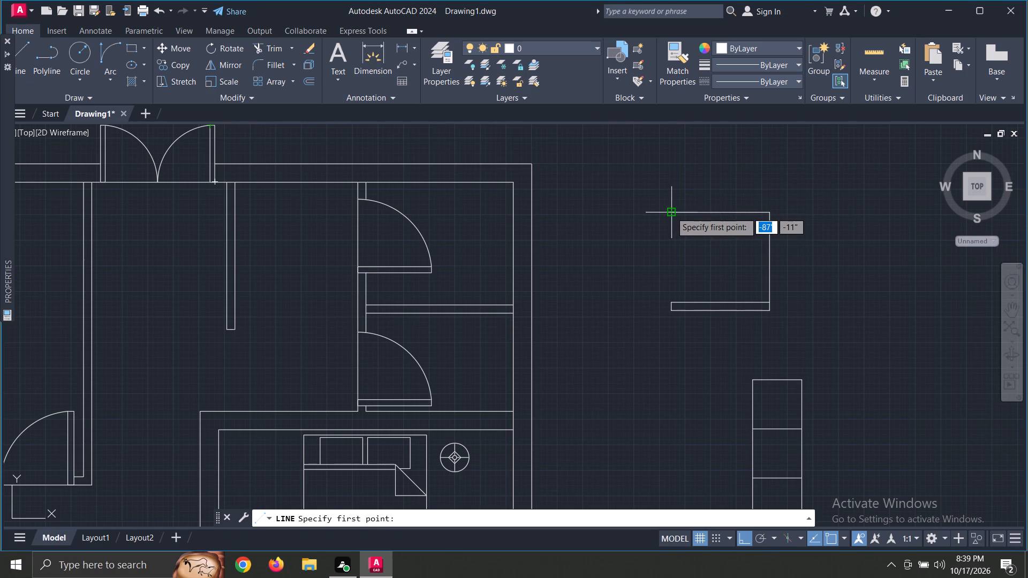
click(671, 212)
click(671, 301)
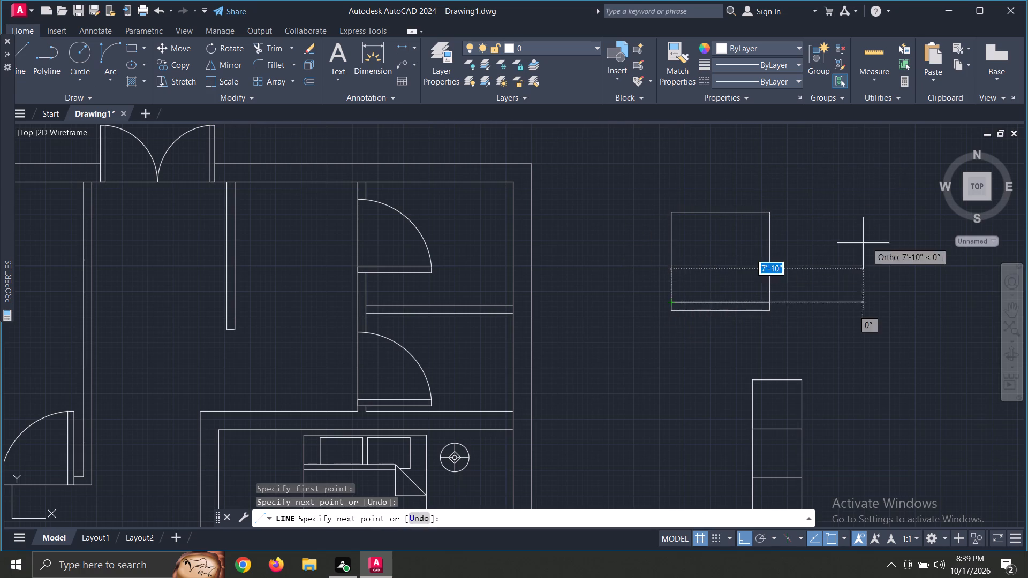
key(Escape)
Group all the lines of the square and its bottom strip into one object.
click(647, 182)
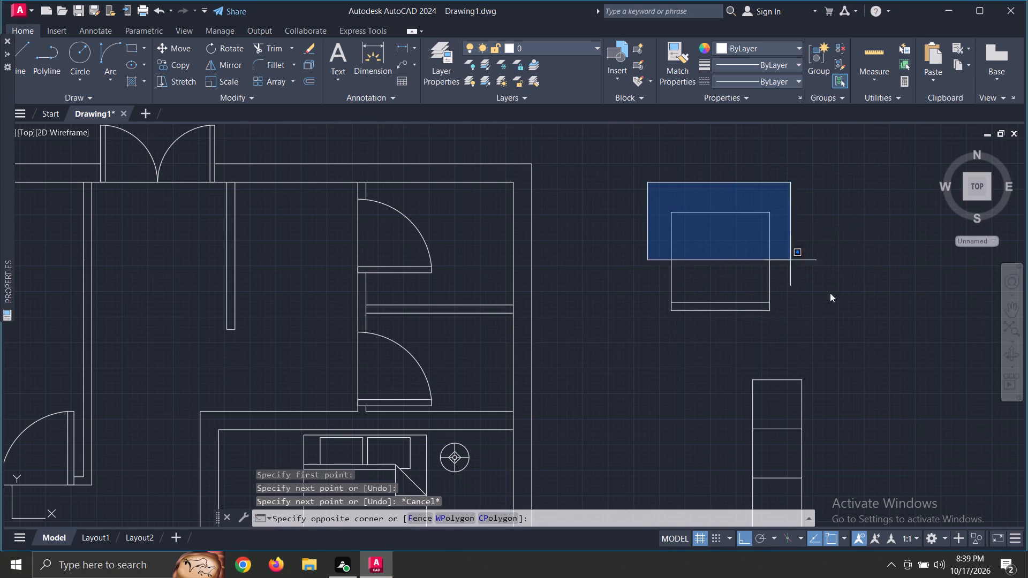
click(868, 355)
text(g)
key(space)
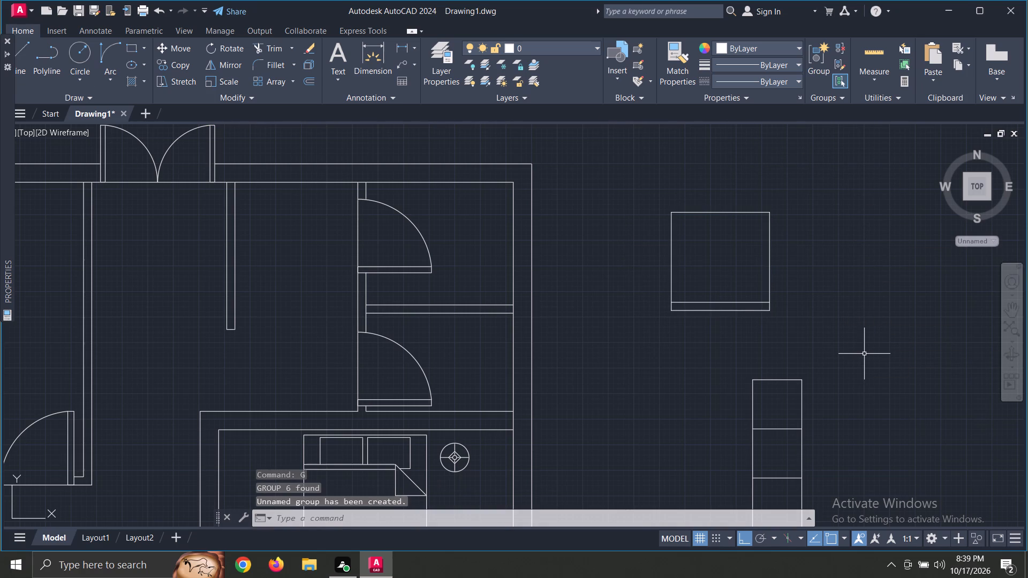
Move the grouped square horizontally from outside the plan into the kitchen, near the stove's lower right corner.
click(633, 177)
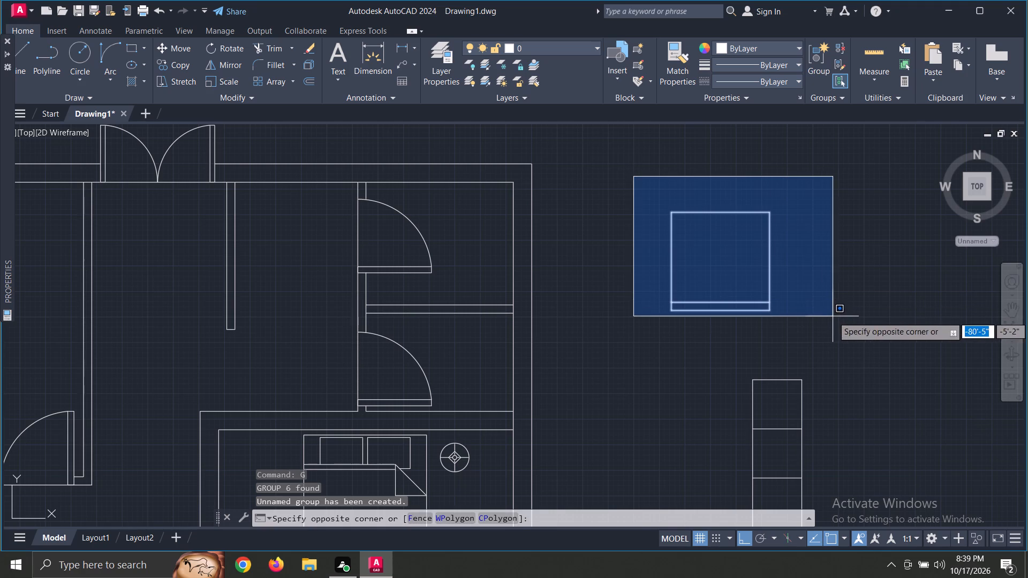
click(839, 334)
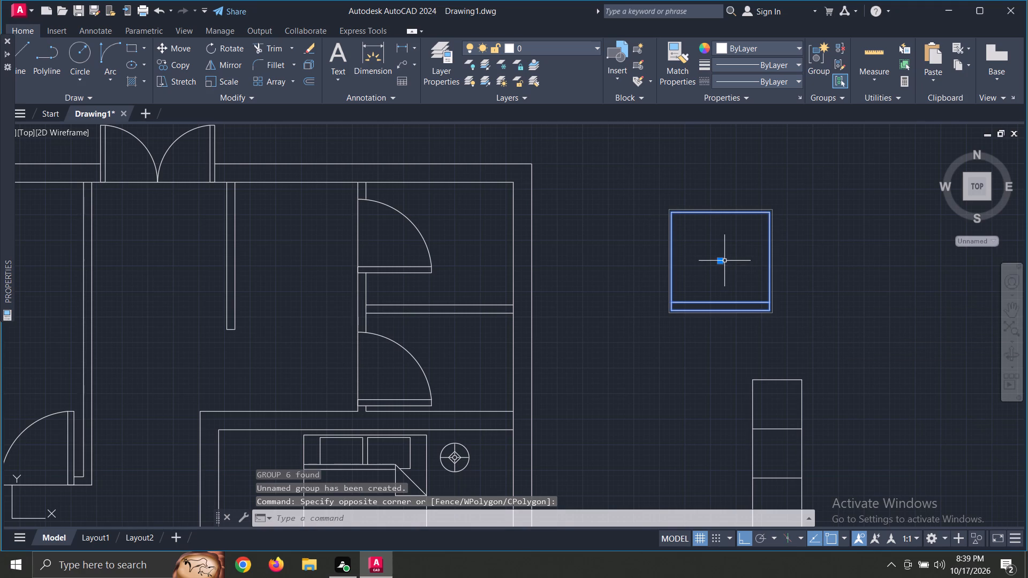
click(722, 261)
scroll(545, 309, down, 4)
scroll(470, 317, up, 5)
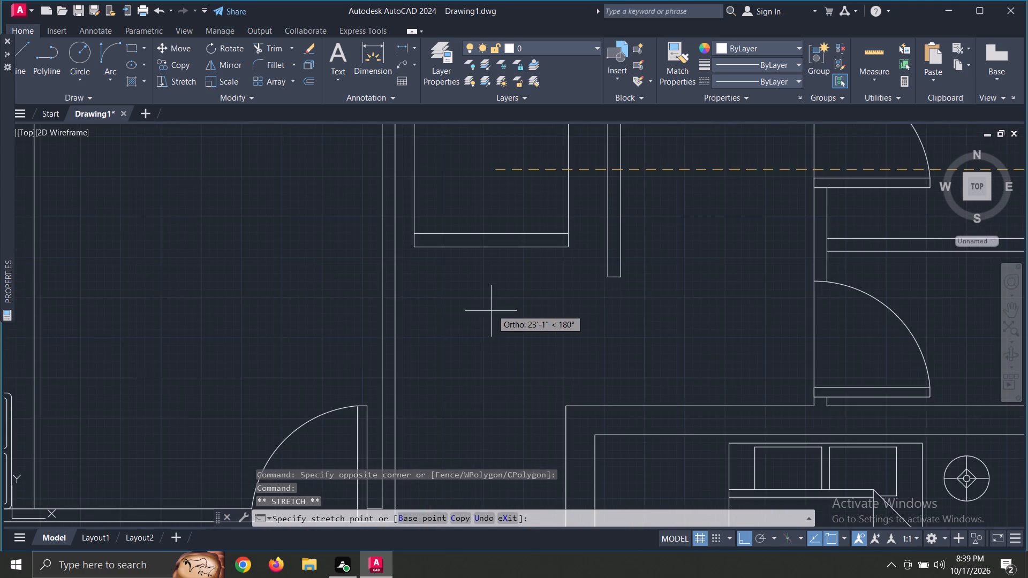
scroll(470, 316, down, 4)
scroll(452, 323, up, 3)
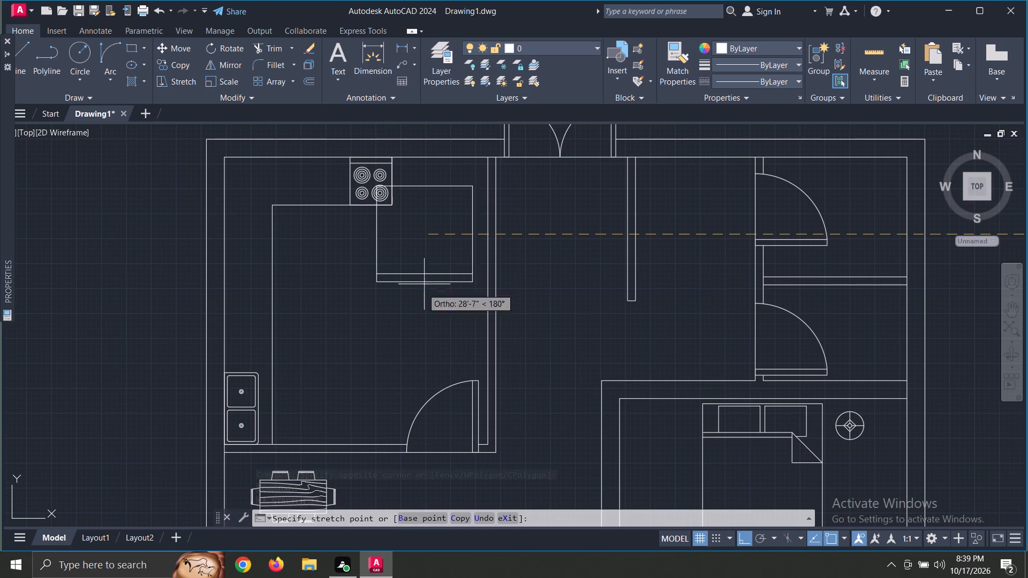
click(414, 302)
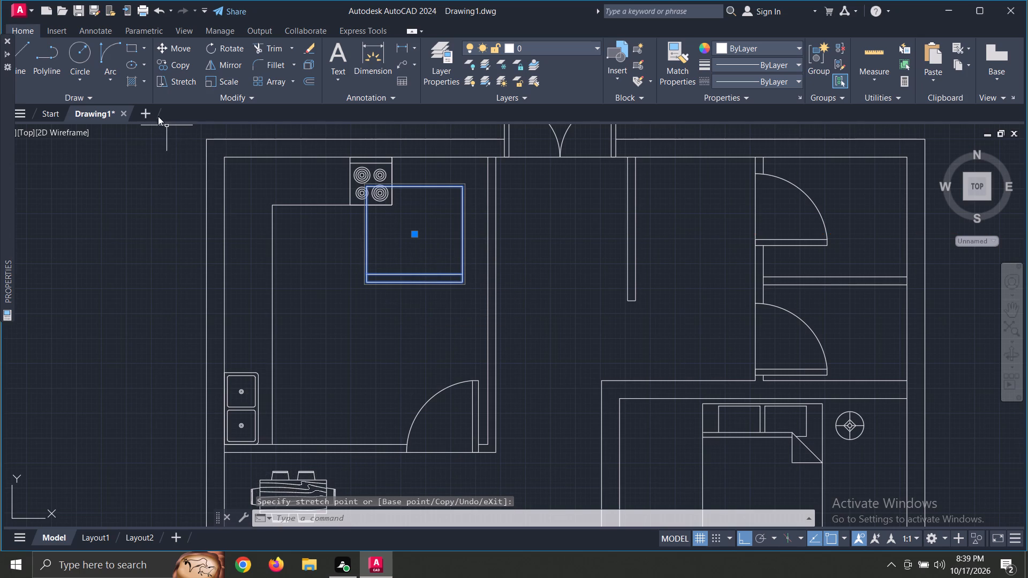
Scale the grouped square down freehand about its lower-right corner to a small fraction of its size.
click(206, 78)
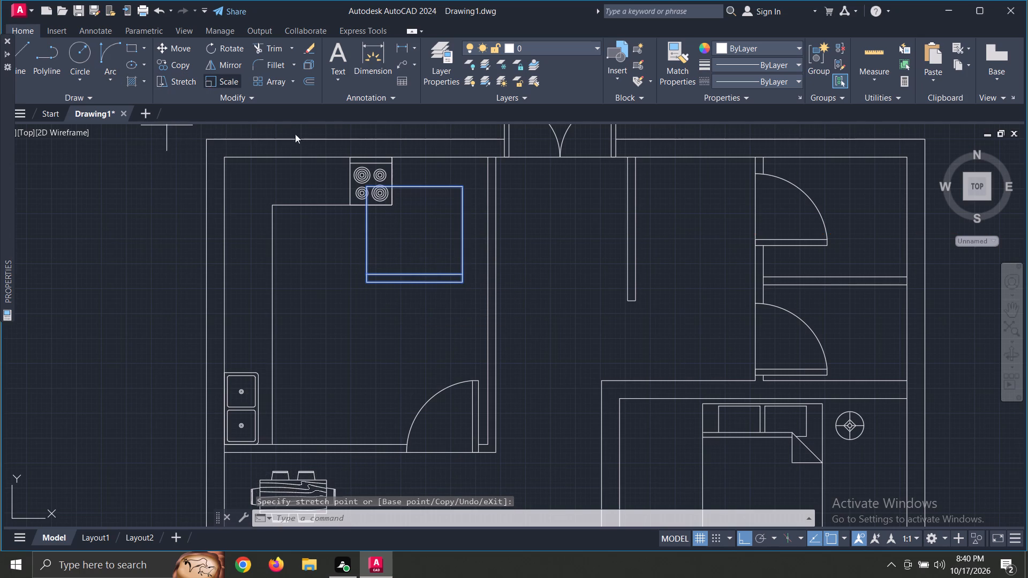
click(459, 283)
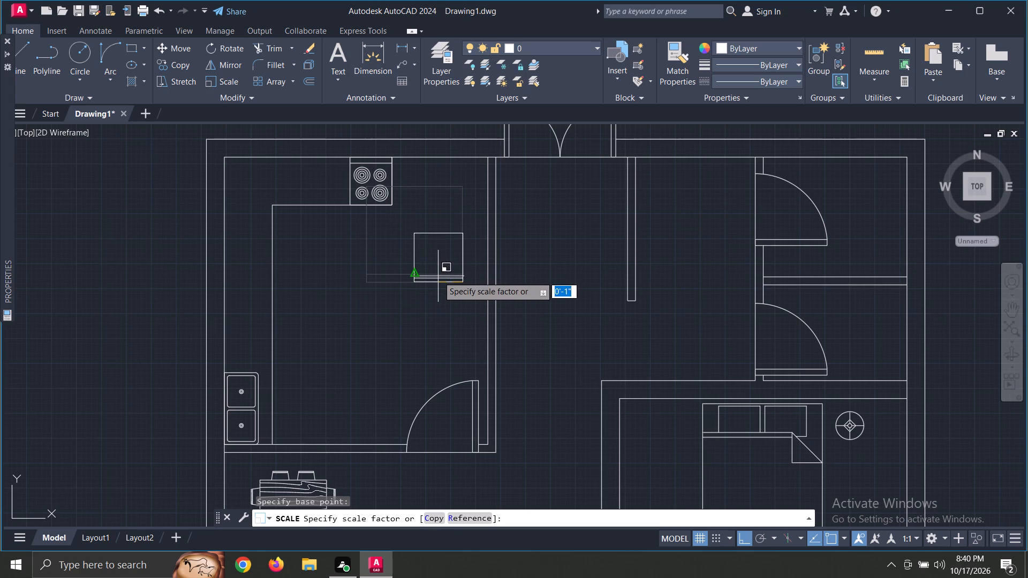
click(439, 276)
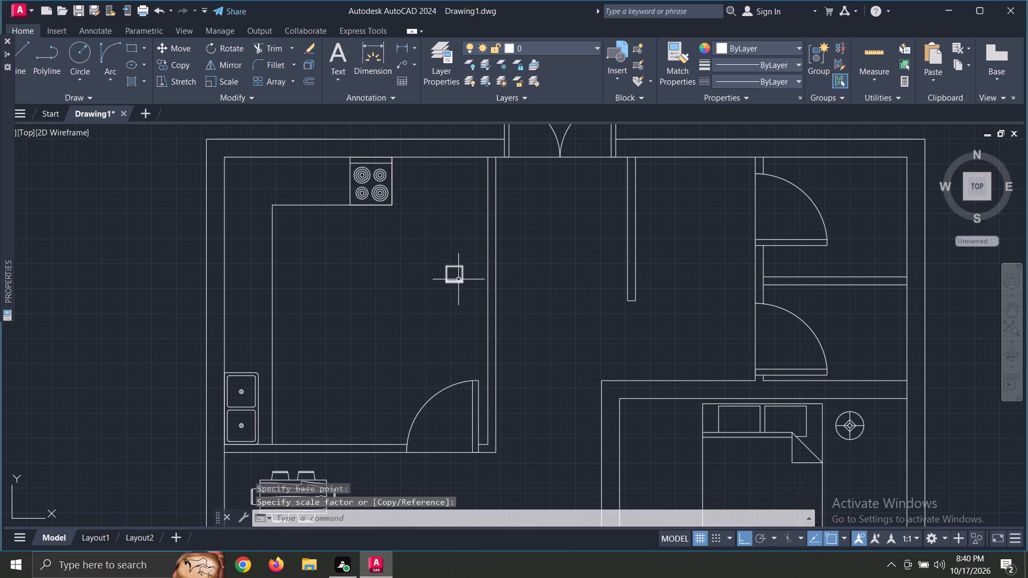
Enlarge the small square group freehand about a point on its right edge near the bottom strip.
click(459, 279)
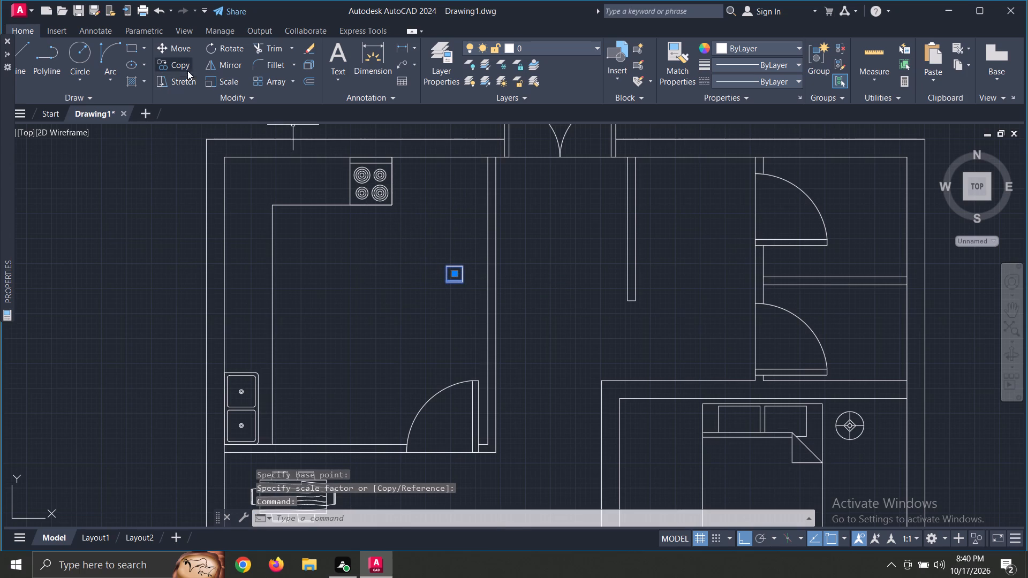
click(221, 82)
scroll(440, 201, up, 3)
middle_drag(495, 359, 437, 163)
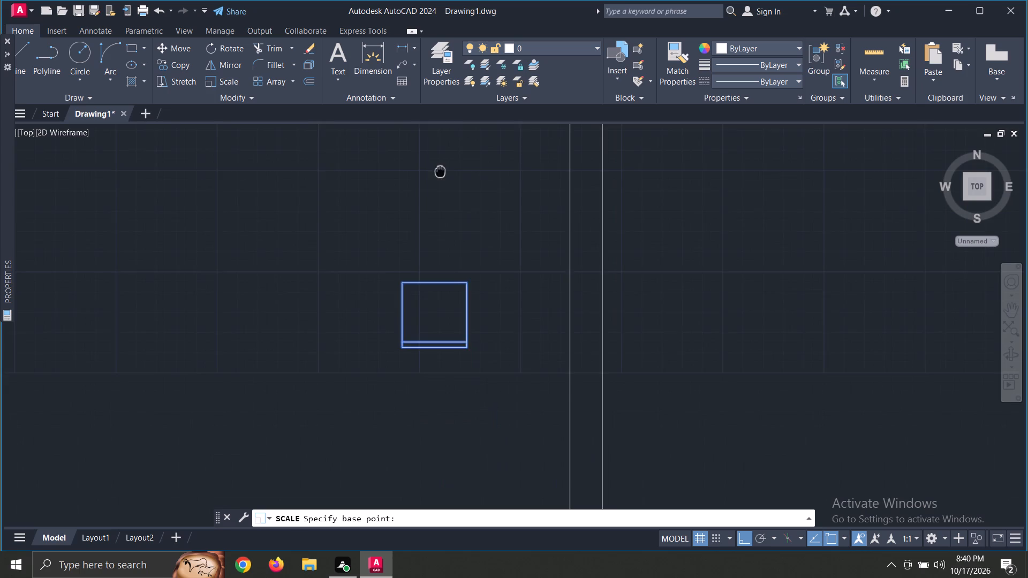
click(464, 323)
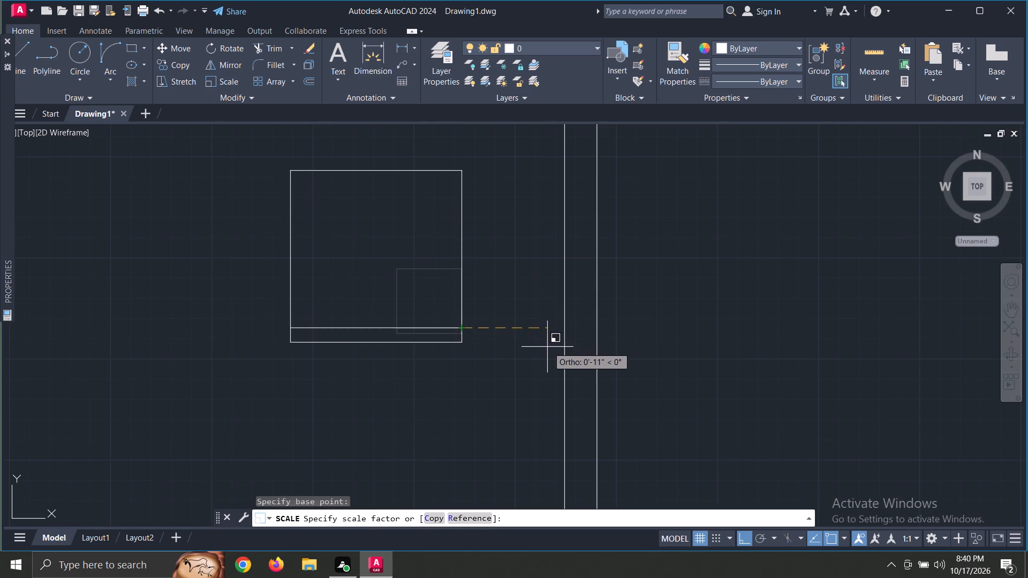
click(566, 352)
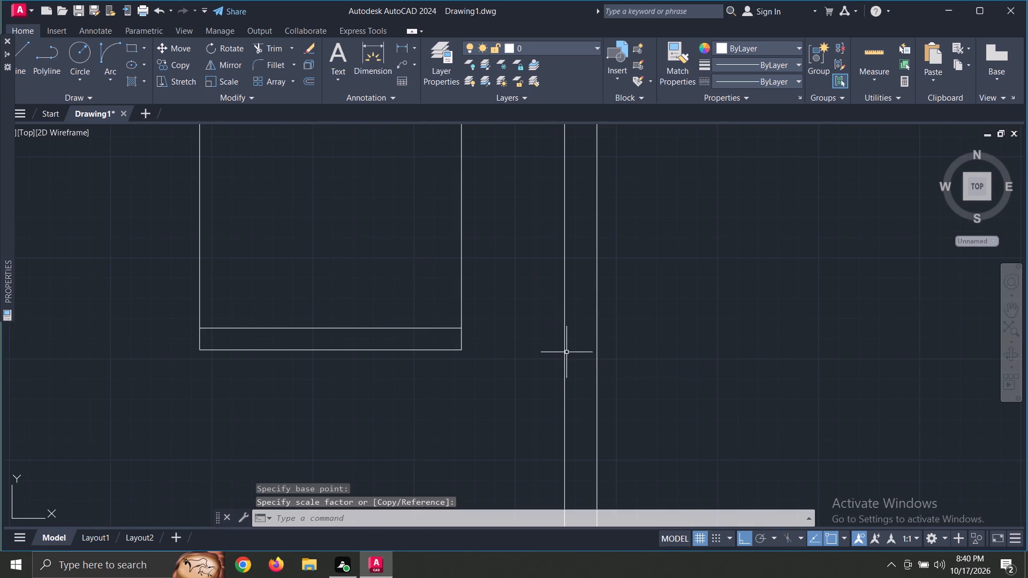
Turn object snap off and scale the square group down freehand about its lower-right corner, to roughly the stove's width.
scroll(571, 356, down, 2)
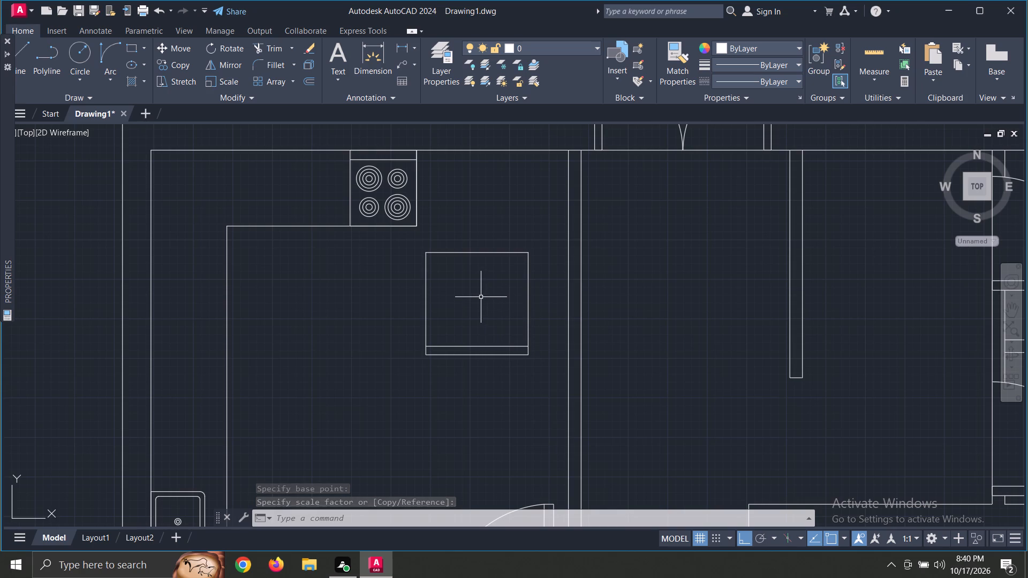
key(F3)
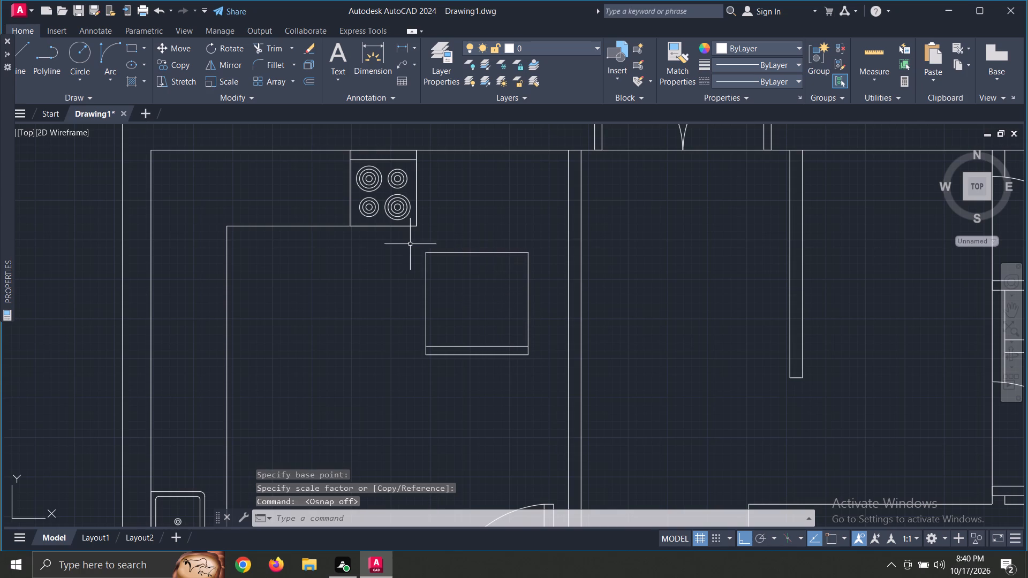
click(406, 243)
click(555, 390)
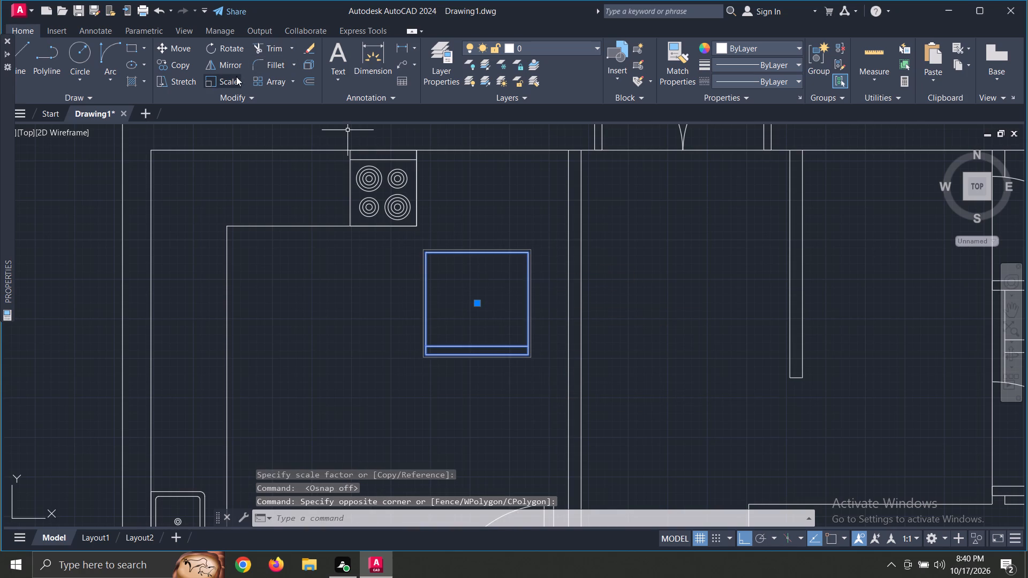
click(236, 77)
click(528, 354)
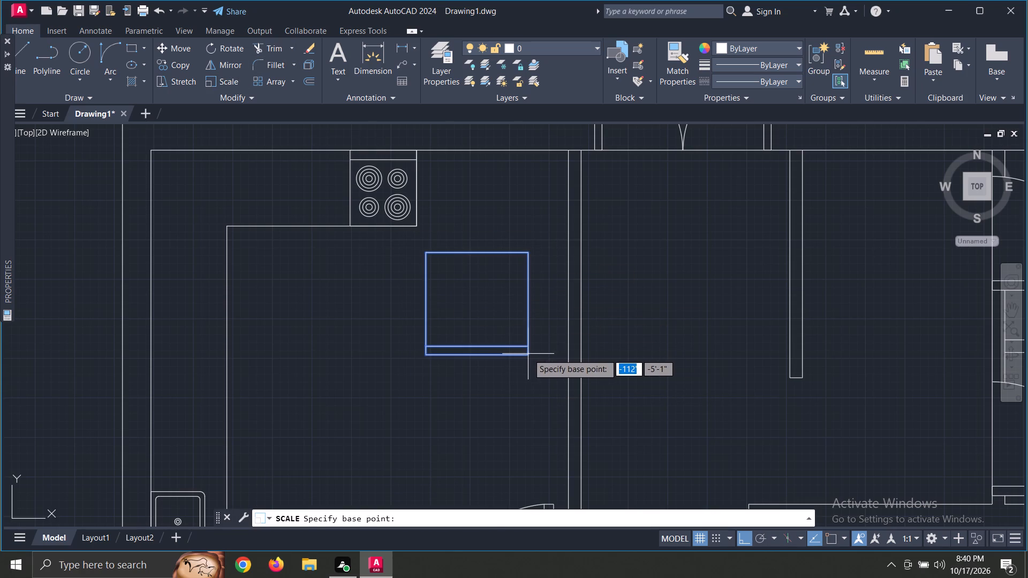
click(563, 383)
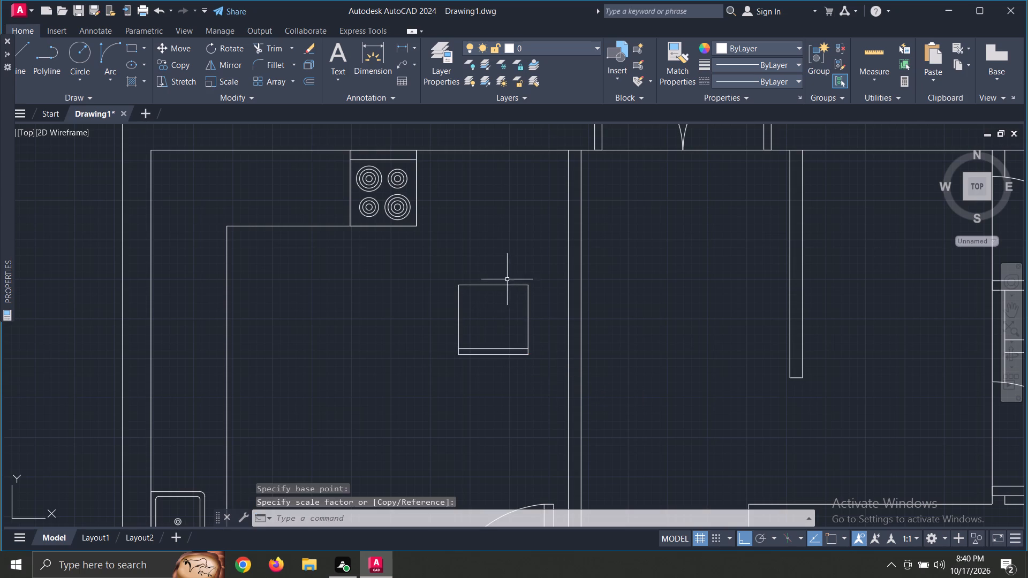
Move the square group, with Ortho off, into the kitchen's upper right corner, just below the top wall.
click(505, 284)
click(495, 320)
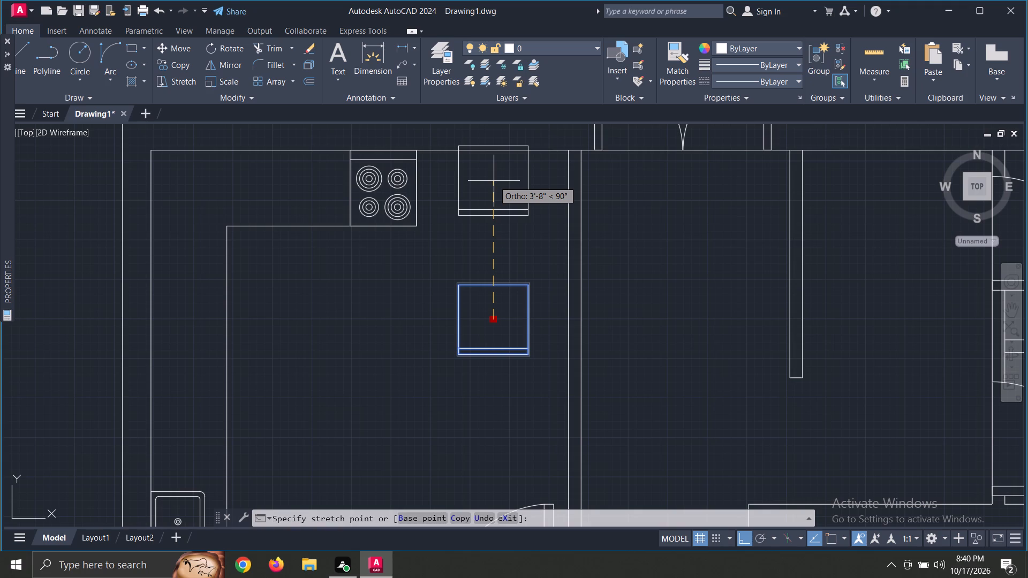
key(F8)
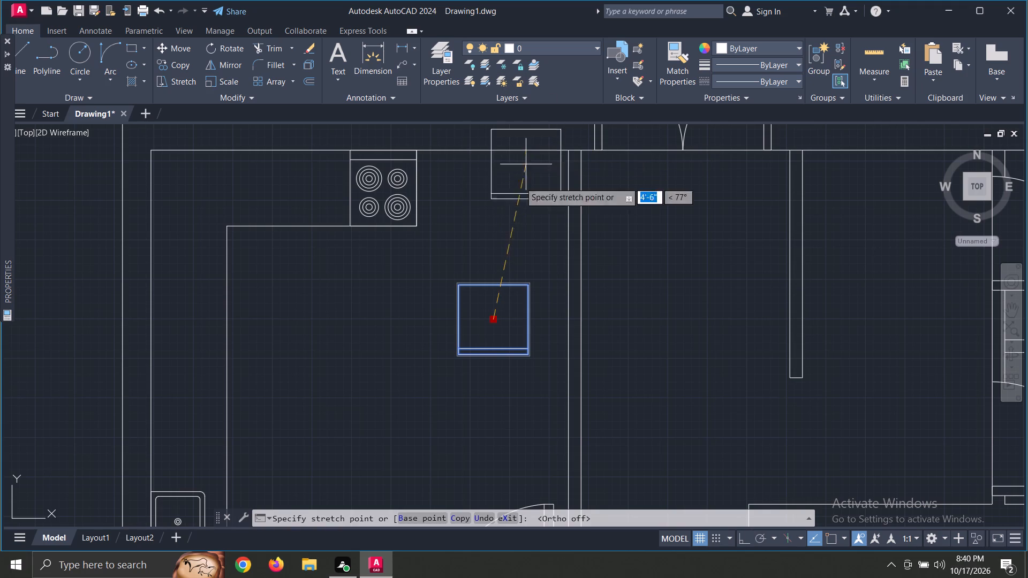
scroll(485, 197, up, 2)
middle_drag(484, 199, 526, 288)
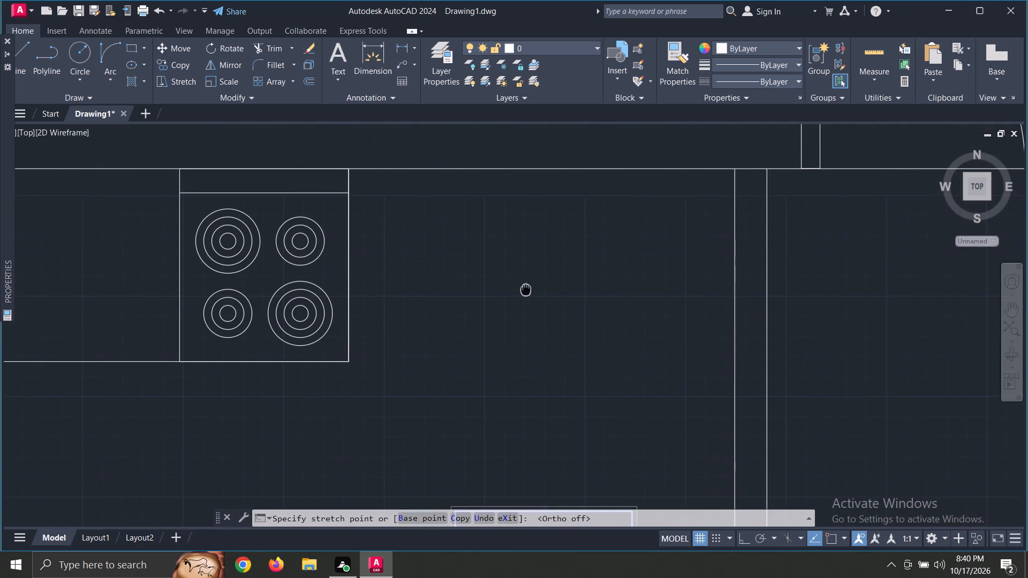
click(624, 277)
scroll(636, 257, down, 4)
scroll(755, 311, up, 1)
key(grave)
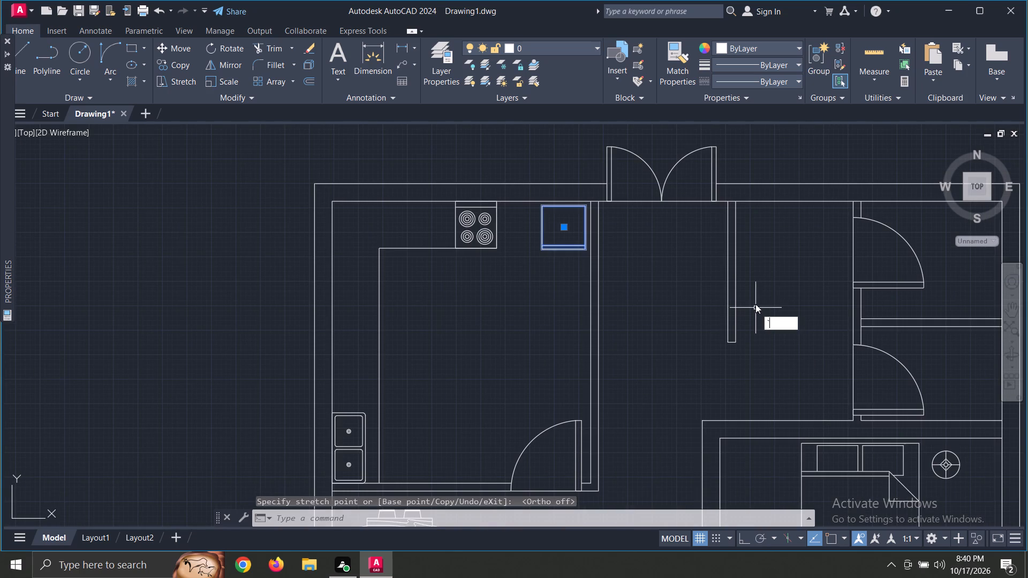
key(Escape)
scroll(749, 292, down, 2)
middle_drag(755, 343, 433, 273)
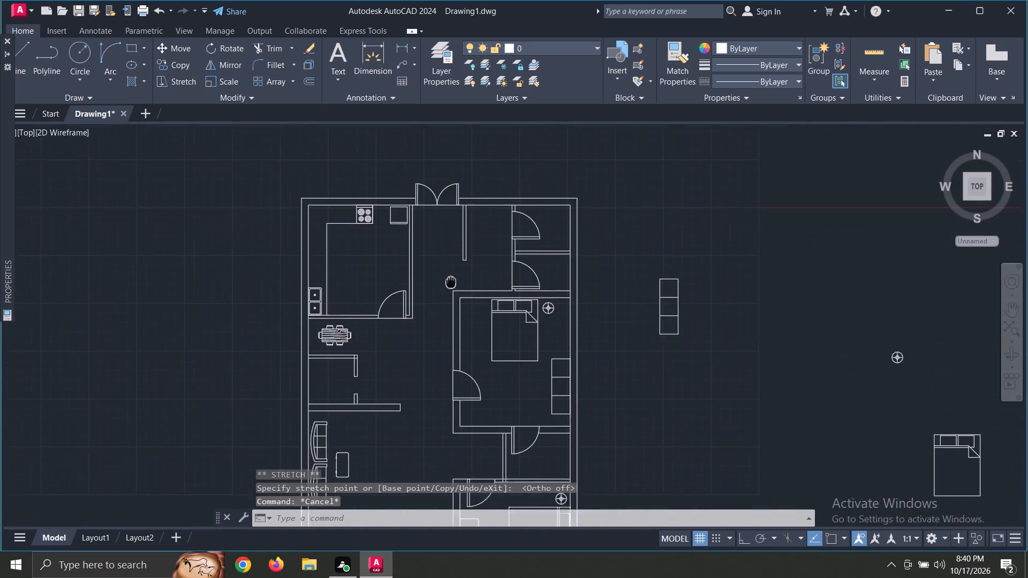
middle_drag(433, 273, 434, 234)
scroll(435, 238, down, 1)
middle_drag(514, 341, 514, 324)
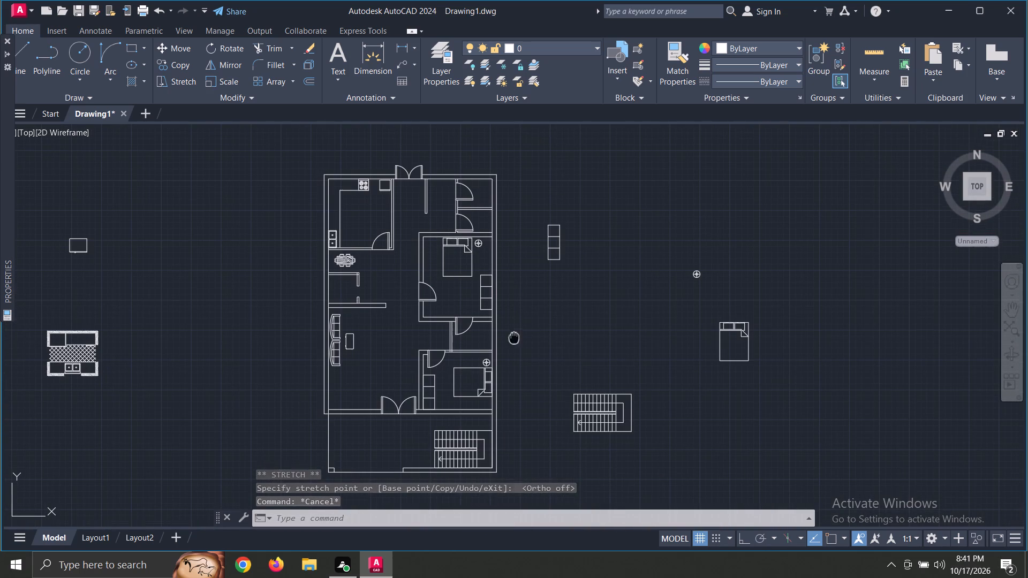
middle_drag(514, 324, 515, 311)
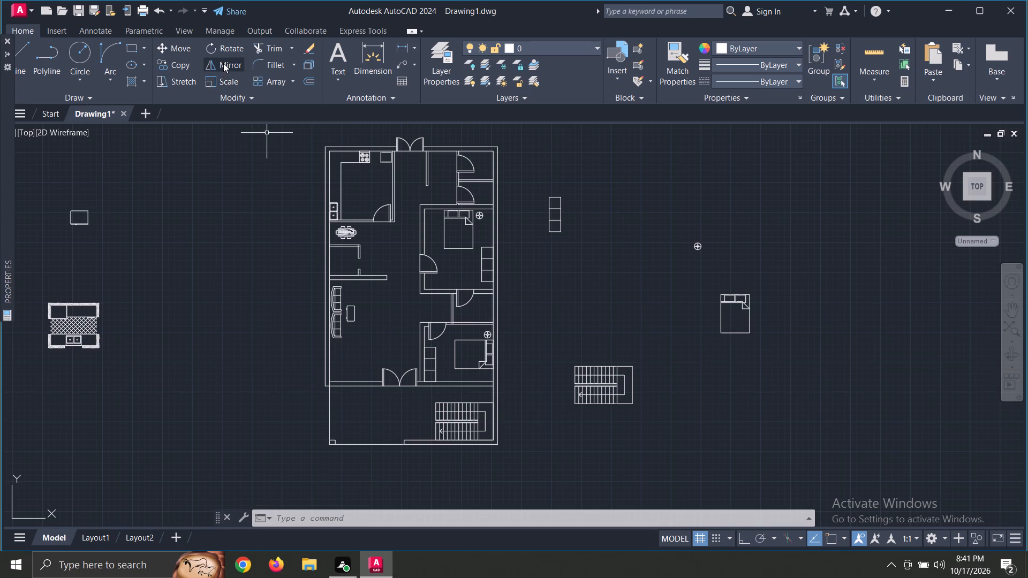
Add a multiline text label in the kitchen reading "KITCHEN" with "11'x12'" on the second line.
text(mt)
key(space)
click(352, 182)
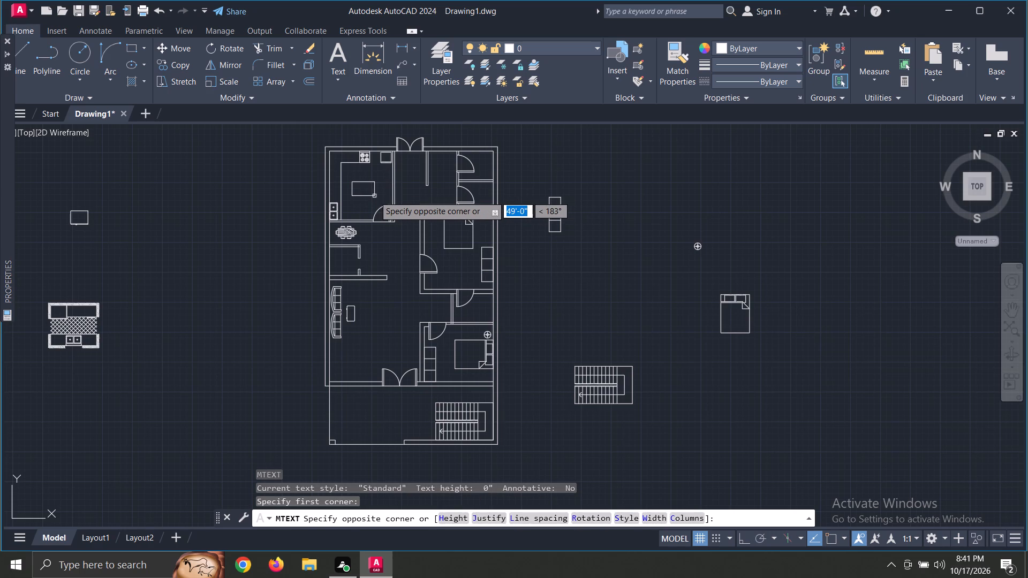
click(377, 196)
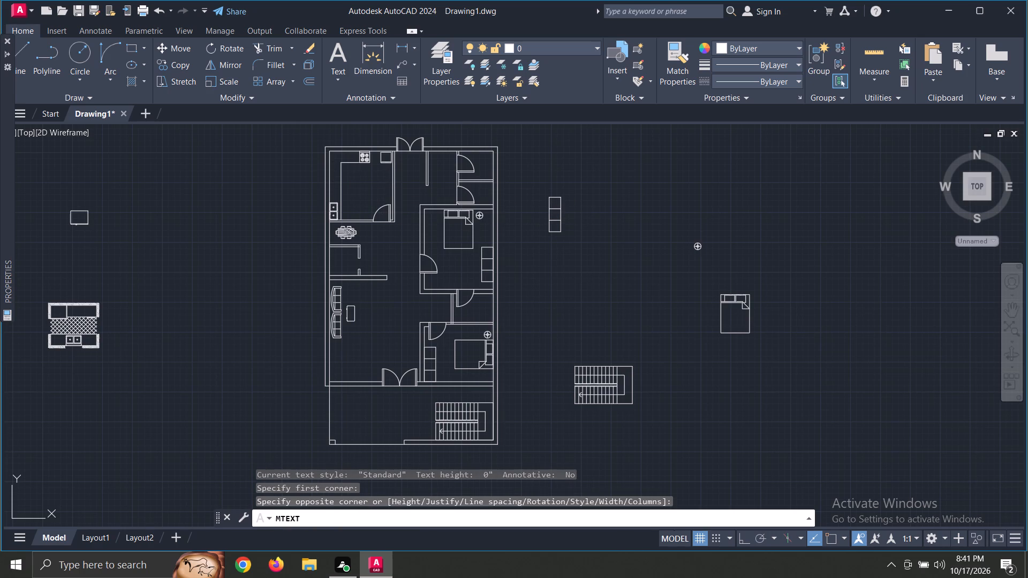
text(kitcheb)
key(BackSpace)
key(BackSpace)
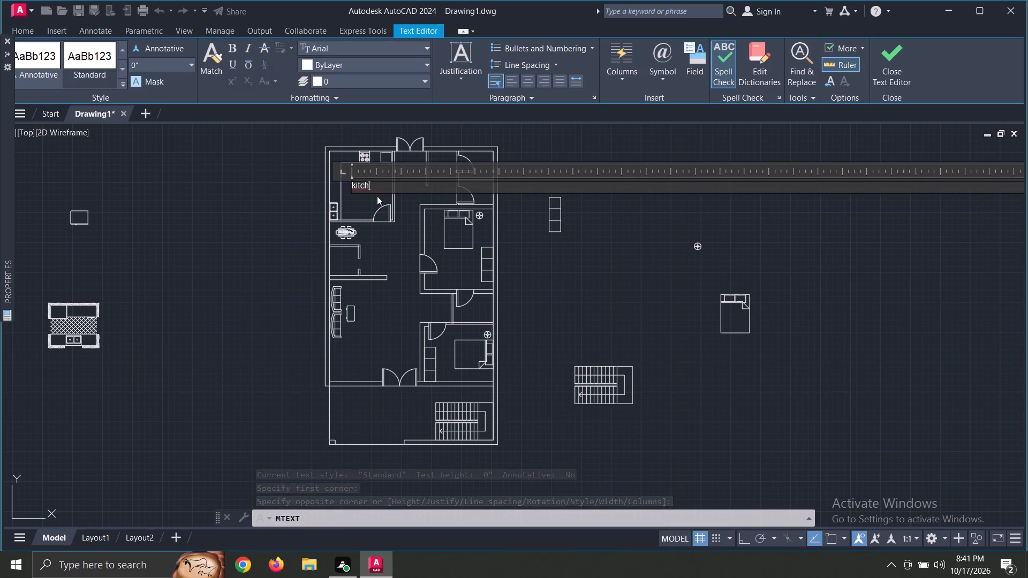
key(BackSpace)
key(BackSpace)
key(BackSpace)
key(BackSpace)
key(BackSpace)
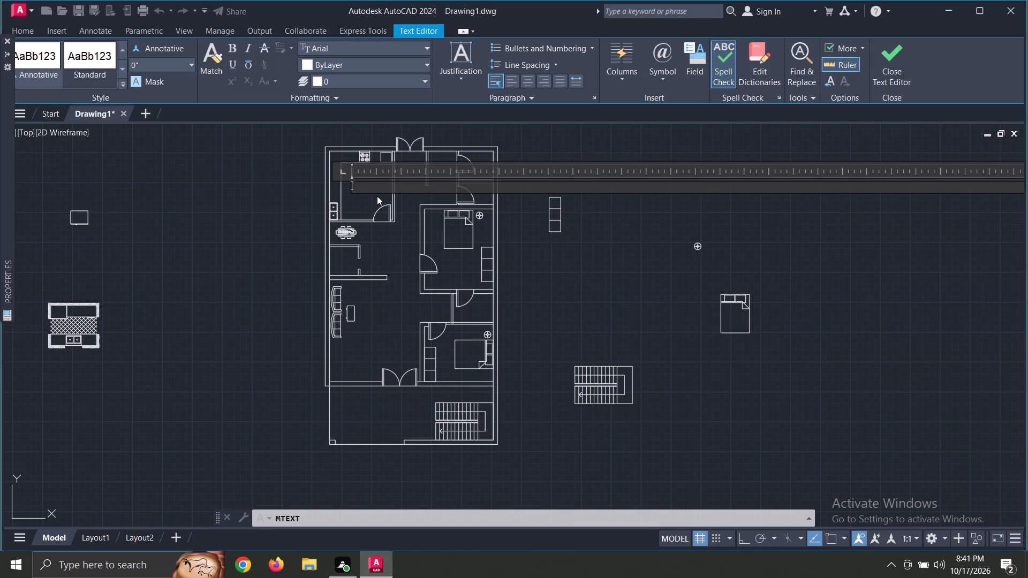
text(KITCHEB)
key(BackSpace)
key(n)
key(Return)
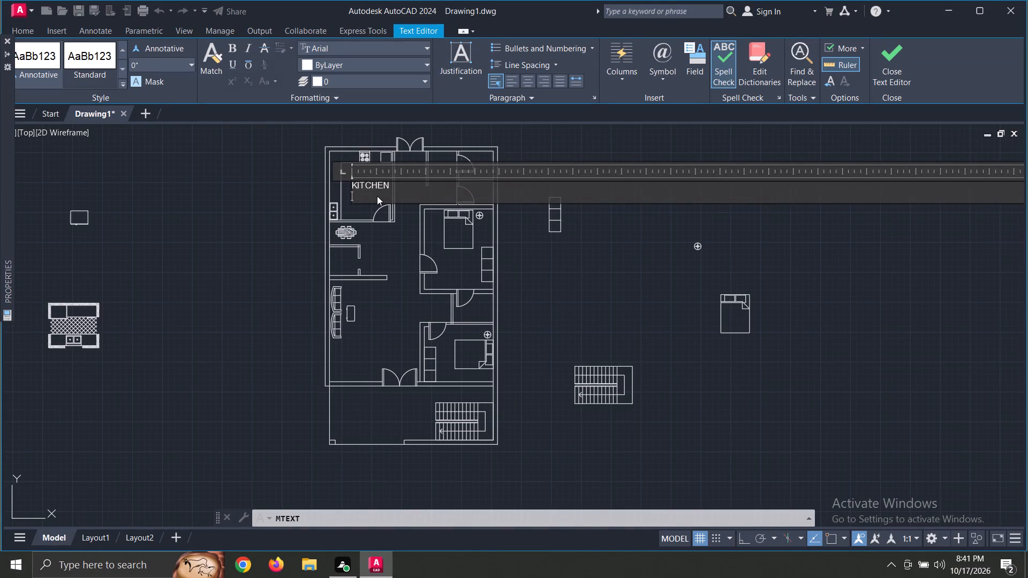
text(11')
key(x)
key(BackSpace)
key(x)
text(12')
click(294, 220)
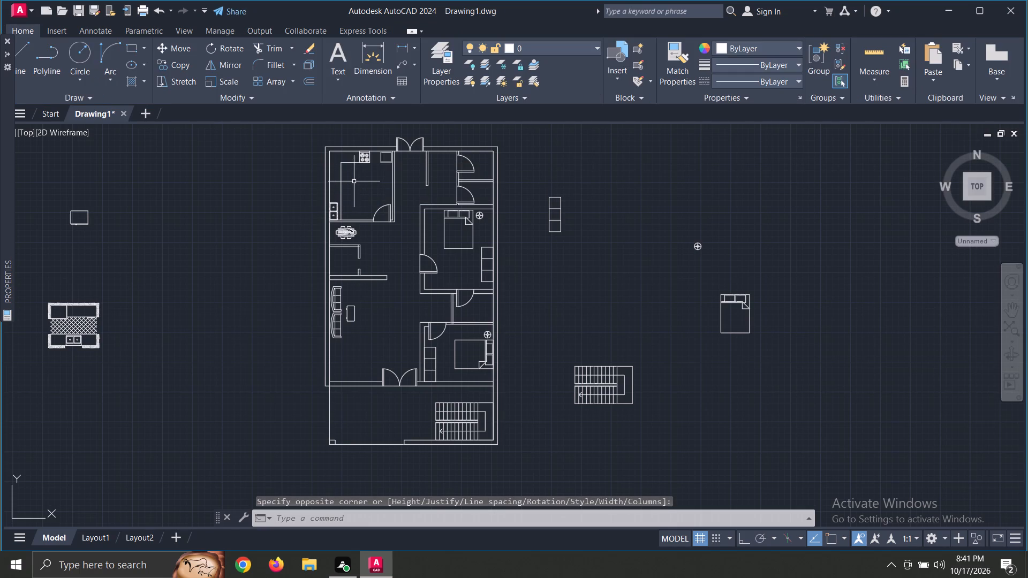
Set the text height of the kitchen label to 9".
click(353, 181)
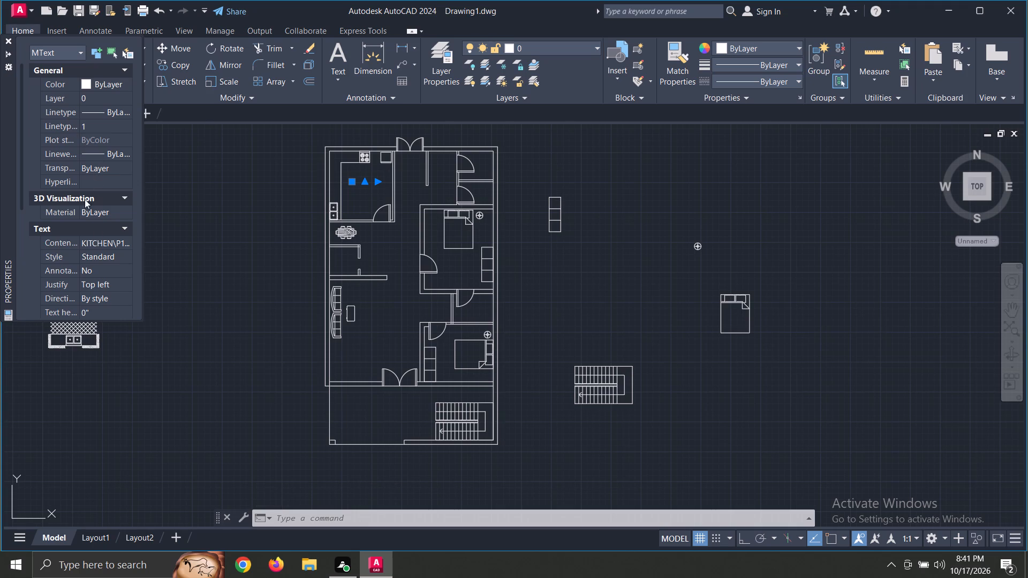
click(104, 308)
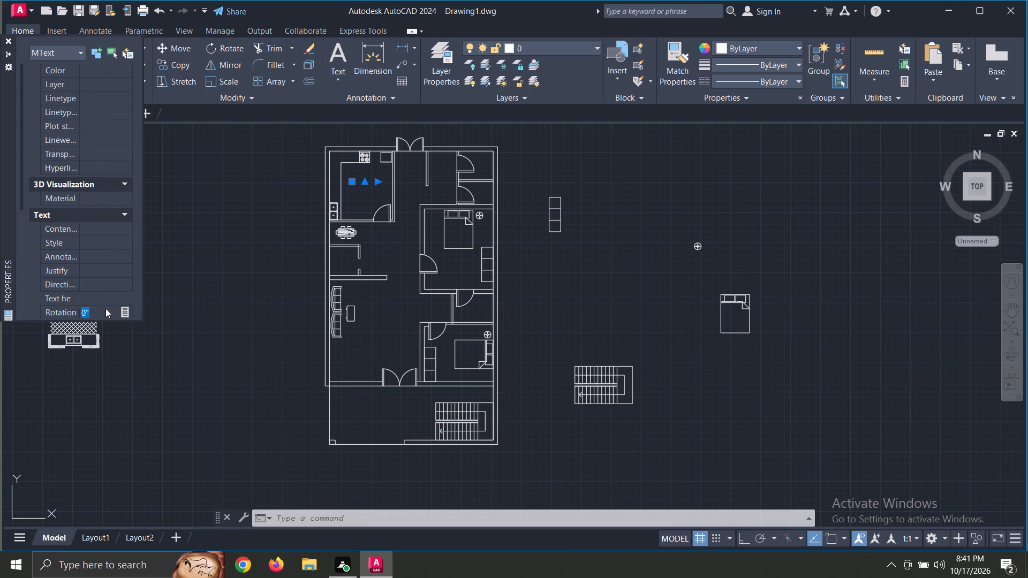
key(BackSpace)
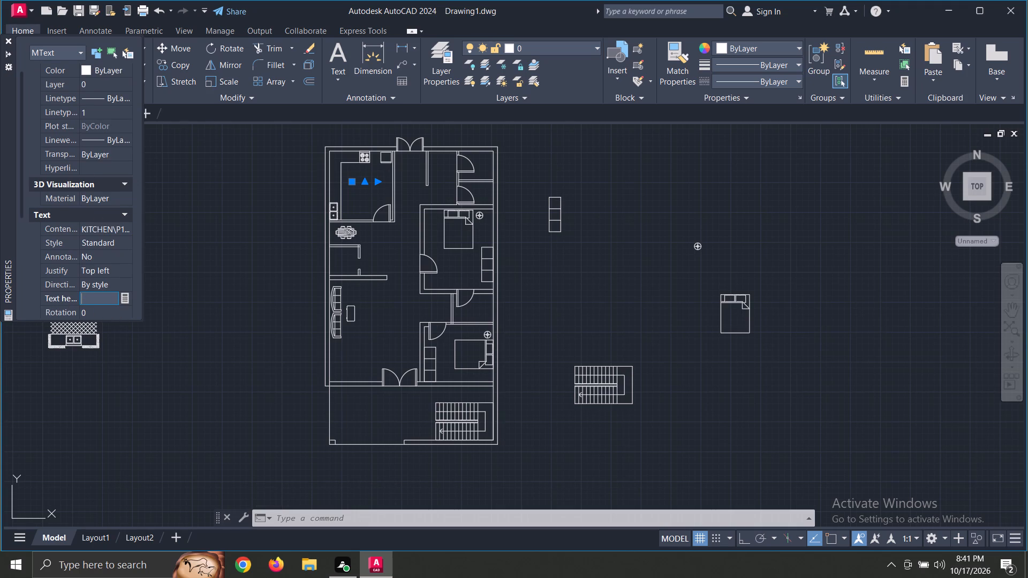
text(9")
key(Return)
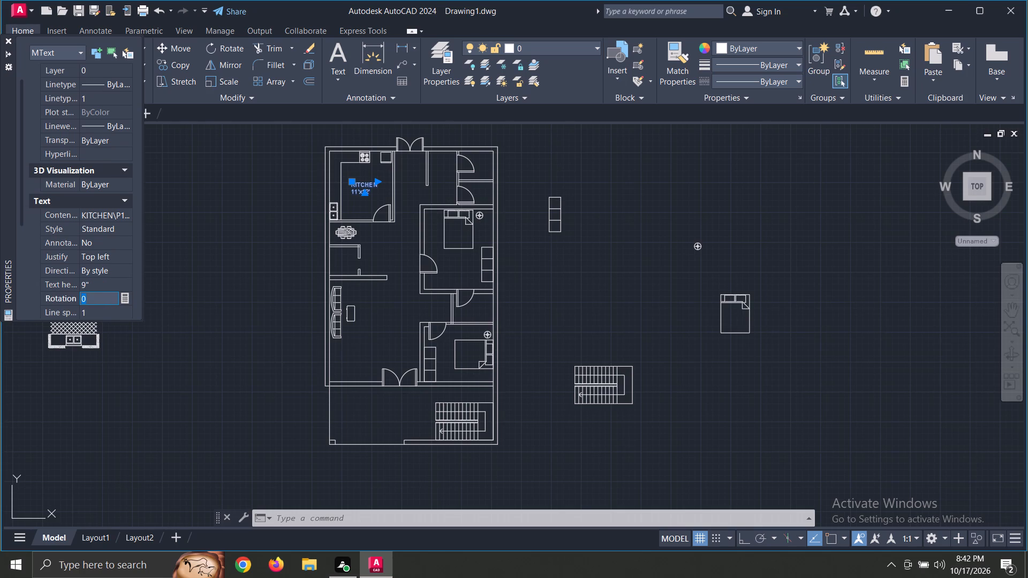
key(Escape)
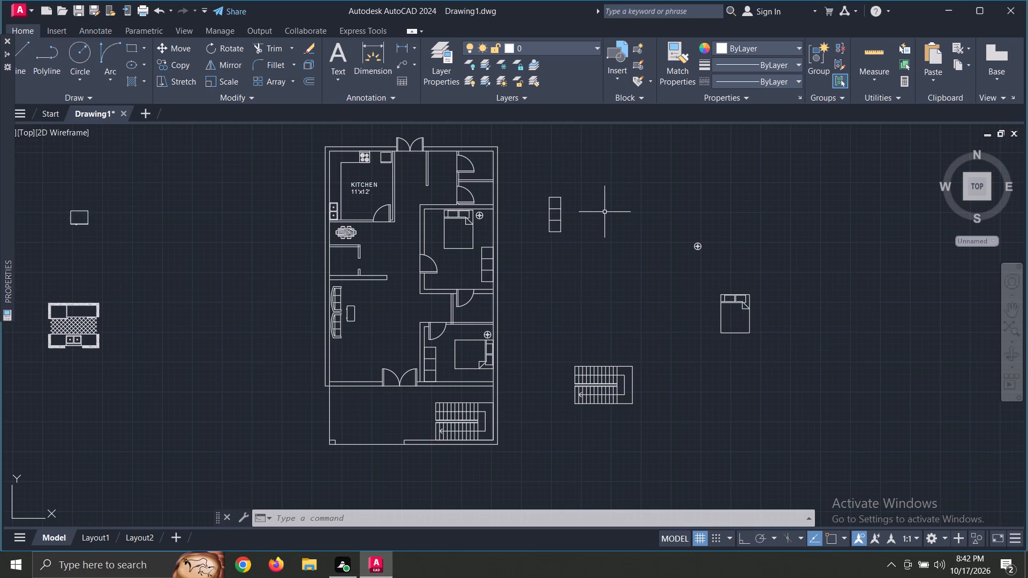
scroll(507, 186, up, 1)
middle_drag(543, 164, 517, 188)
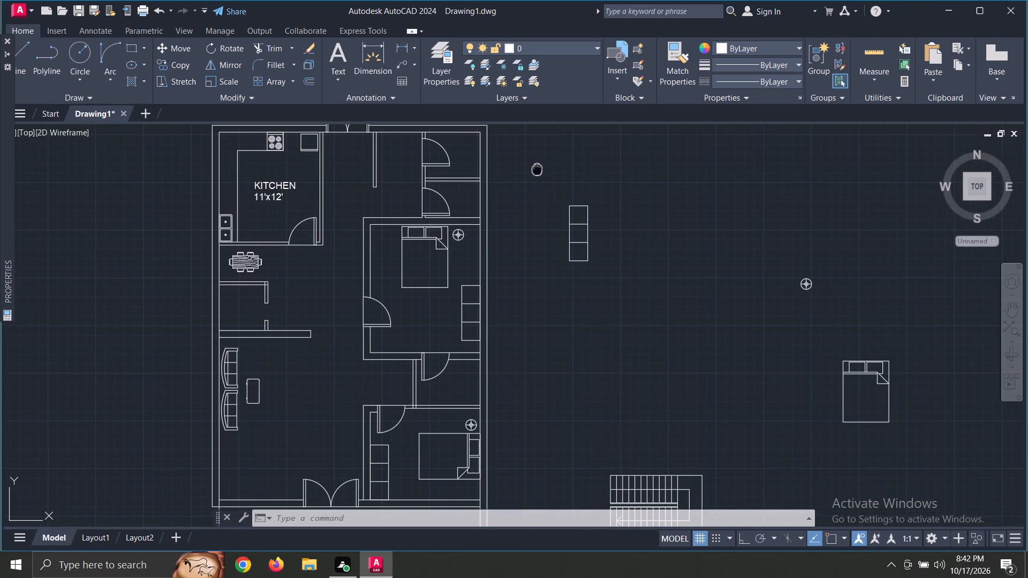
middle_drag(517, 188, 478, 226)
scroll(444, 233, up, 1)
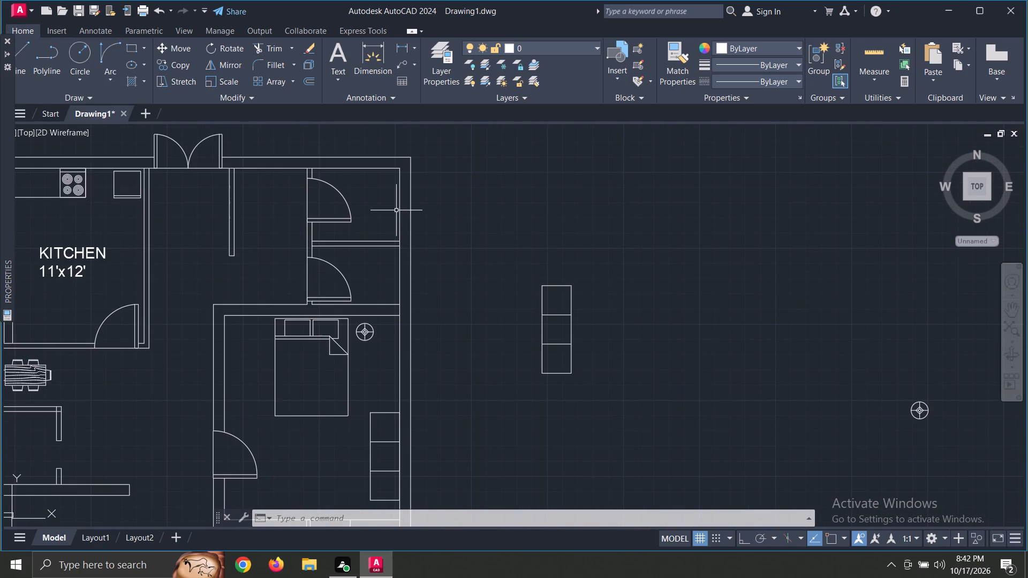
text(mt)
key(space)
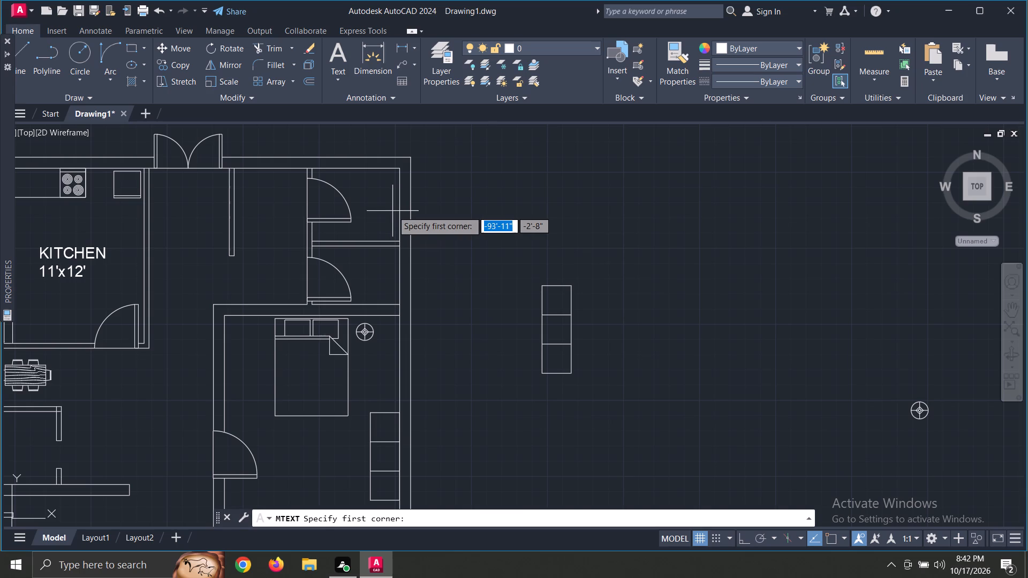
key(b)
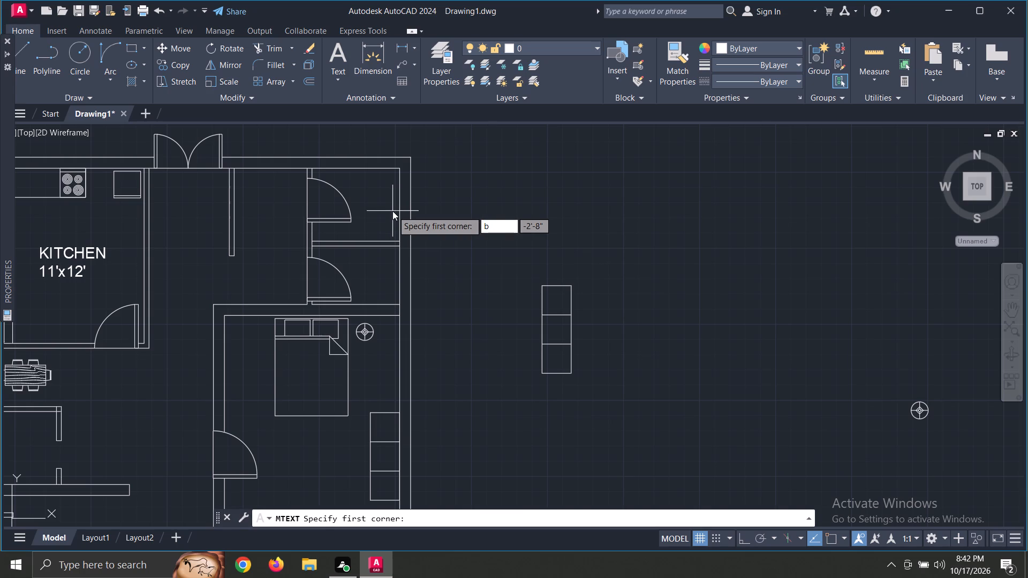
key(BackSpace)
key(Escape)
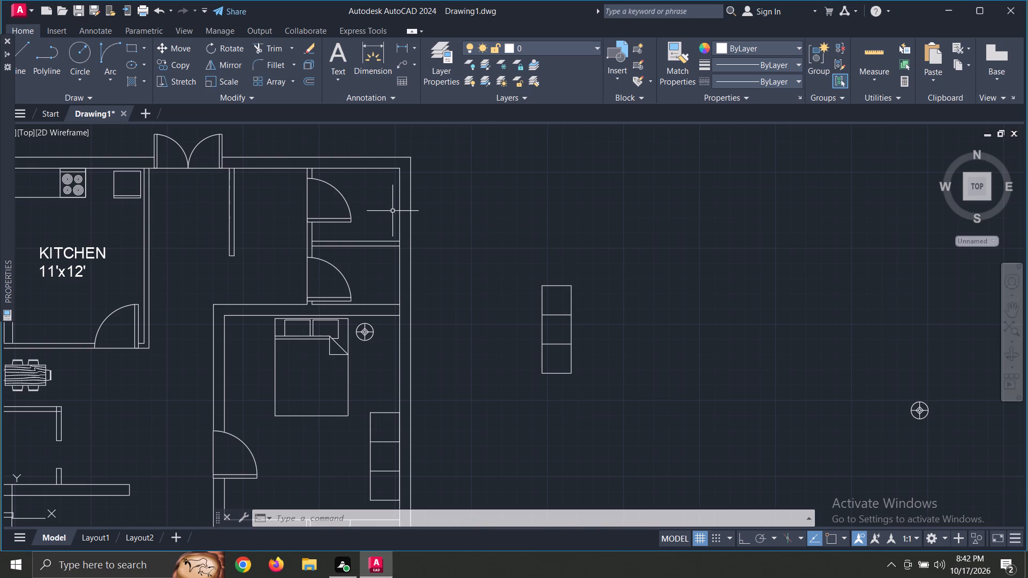
Add a multiline text label in the small upper-right corner room of the plan, reading "BATHROOM" with "6'x5'" on the second line.
text(mt)
key(space)
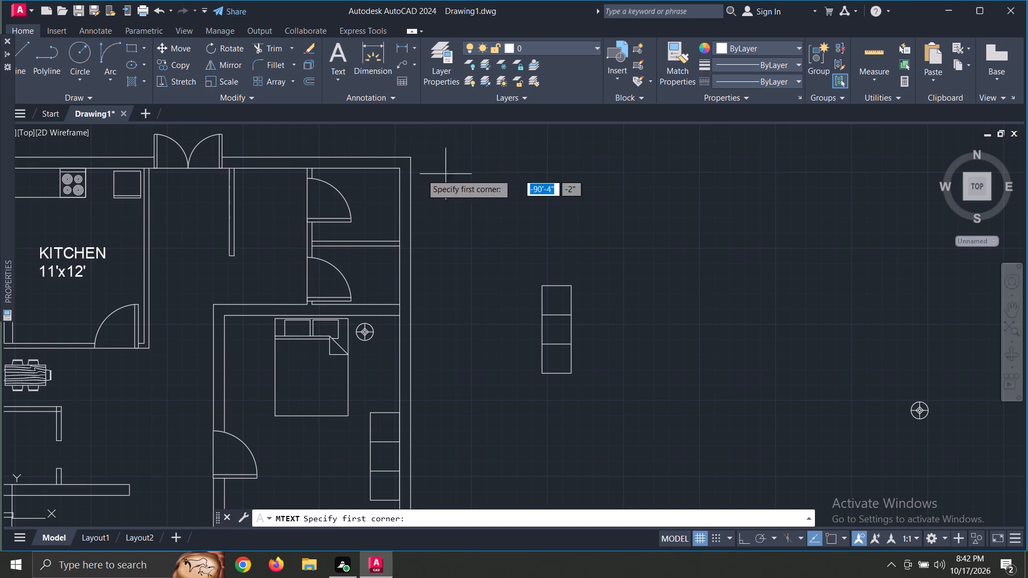
click(353, 181)
click(390, 203)
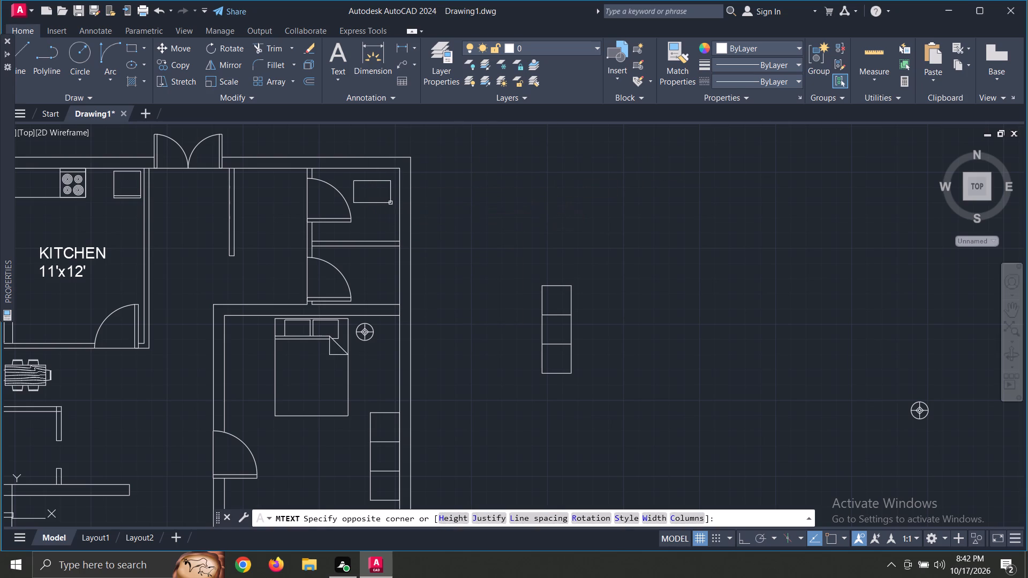
key(n)
key(BackSpace)
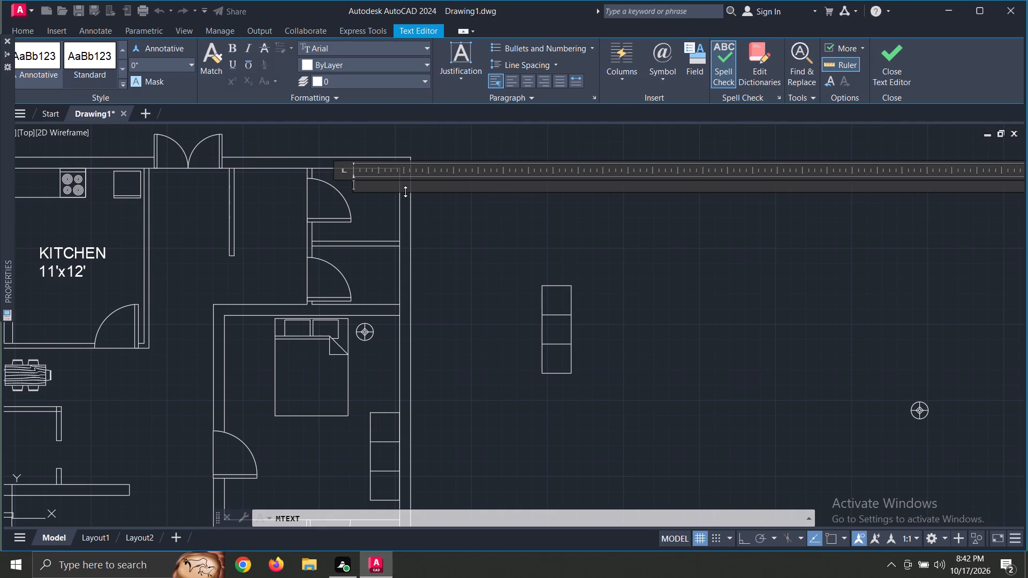
text(bathroom)
key(BackSpace)
key(BackSpace)
key(BackSpace)
key(BackSpace)
key(BackSpace)
key(BackSpace)
key(BackSpace)
key(BackSpace)
key(BackSpace)
key(BackSpace)
text(BATHROOM)
key(Return)
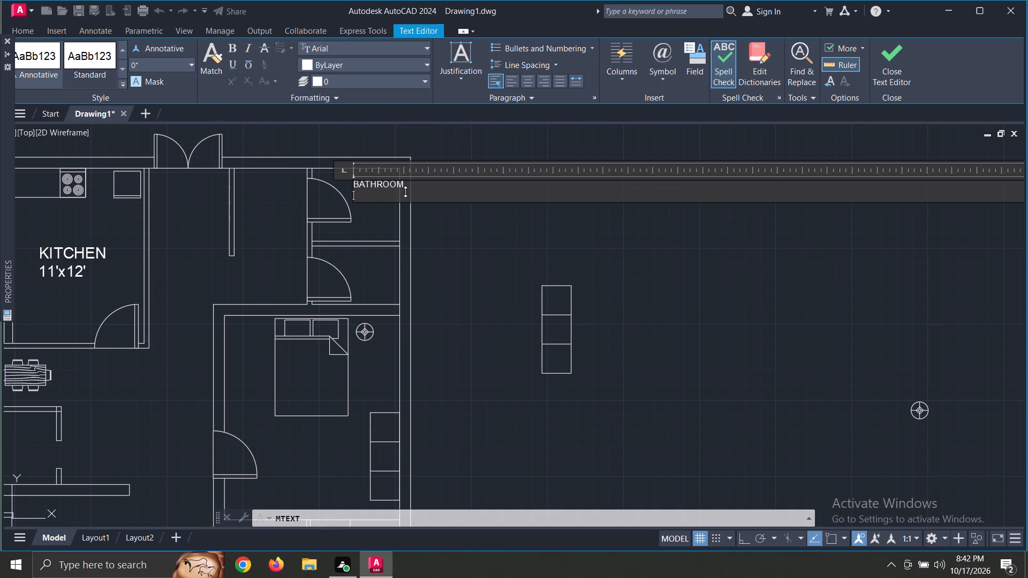
key(6)
key(apostrophe)
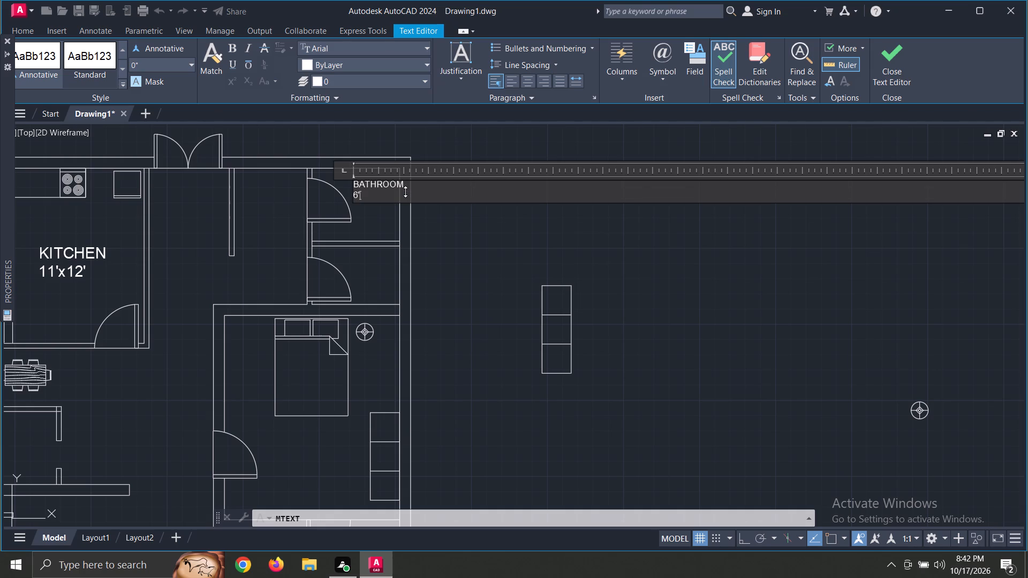
key(x)
text(5')
key(Return)
key(BackSpace)
click(440, 223)
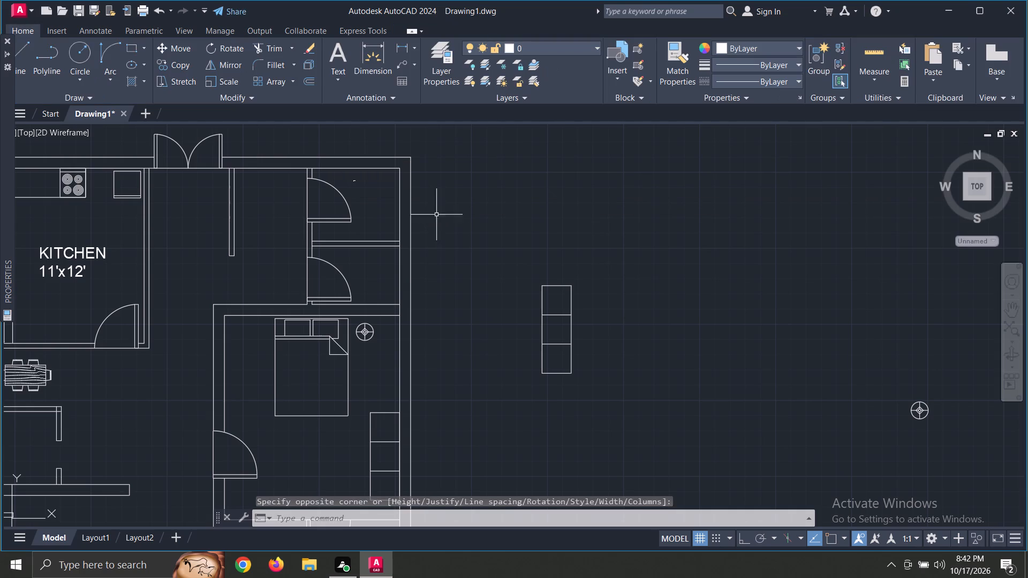
Set the text height of the corner bathroom's "BATHROOM 6'x5'" label to 6".
click(354, 181)
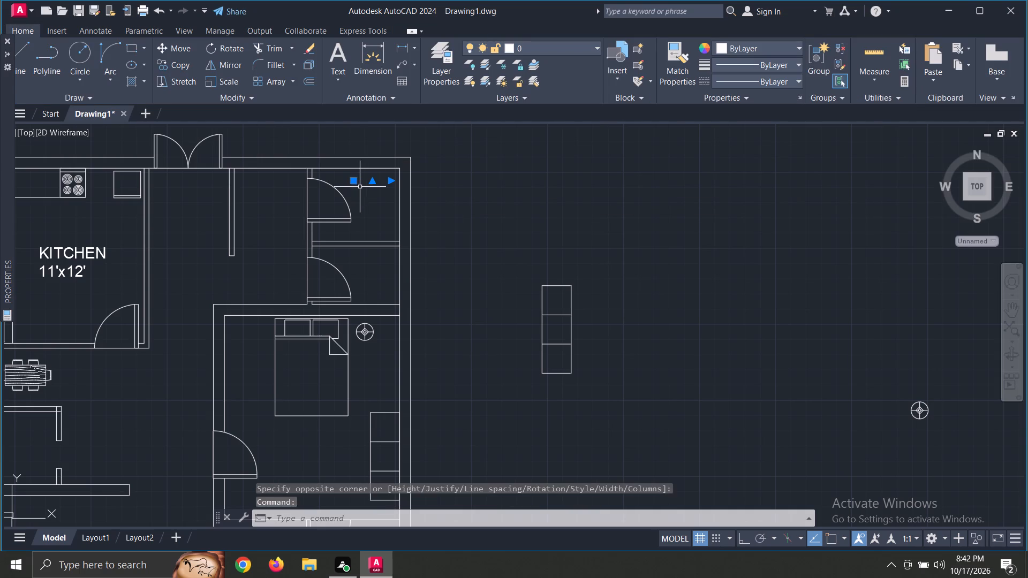
click(6, 56)
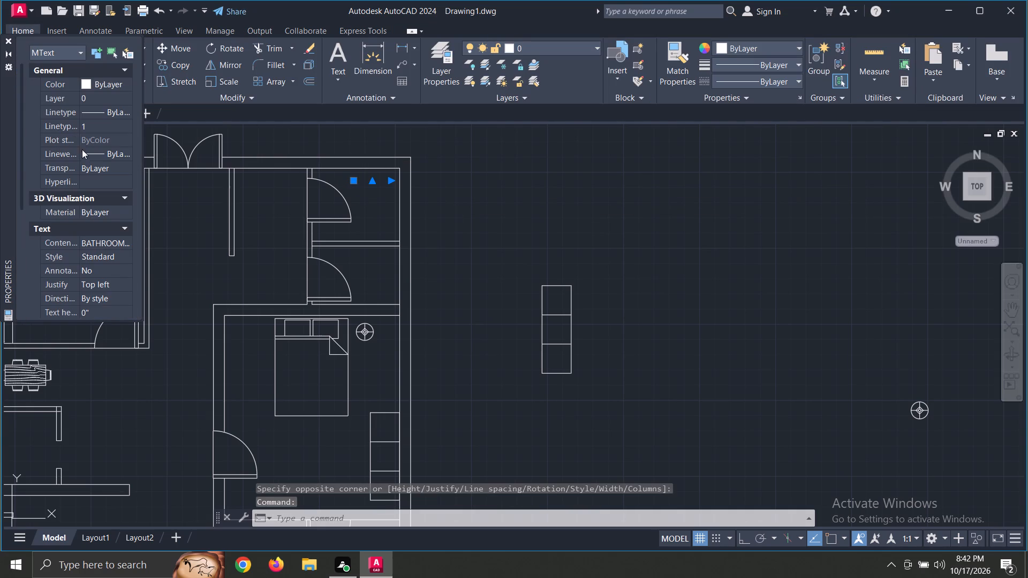
scroll(94, 201, down, 1)
click(96, 253)
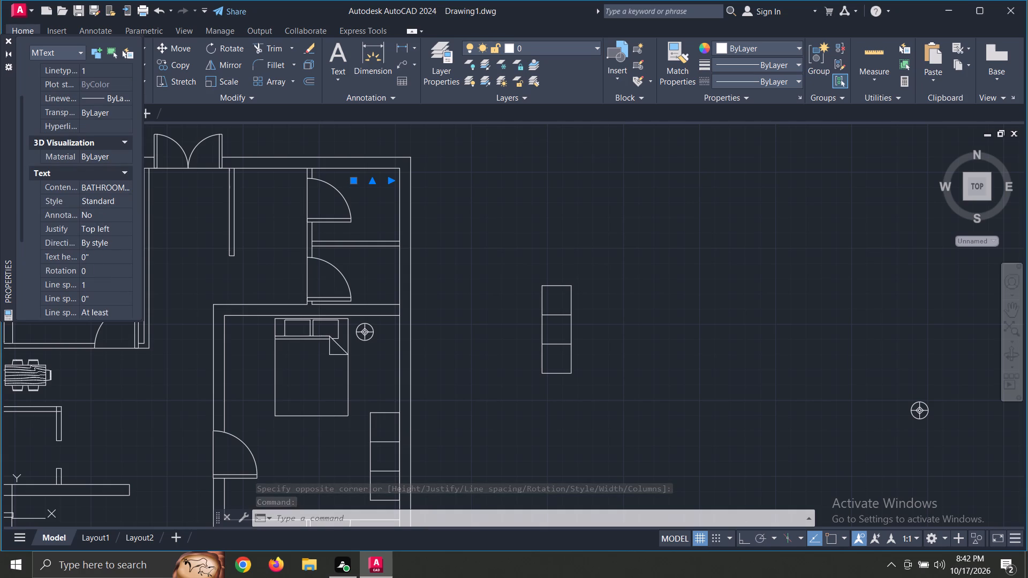
key(BackSpace)
key(6)
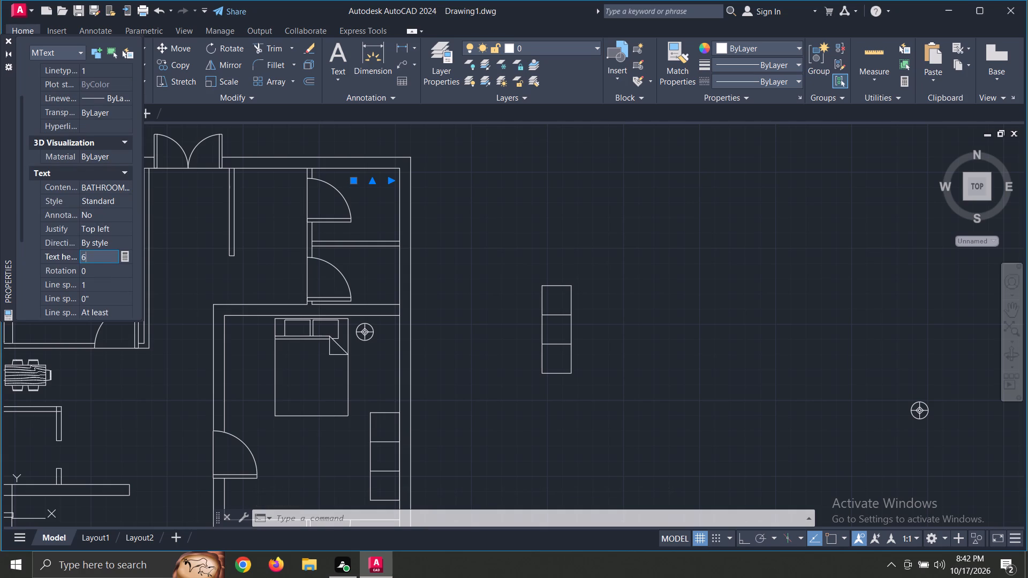
key(shift+quotedbl)
key(Return)
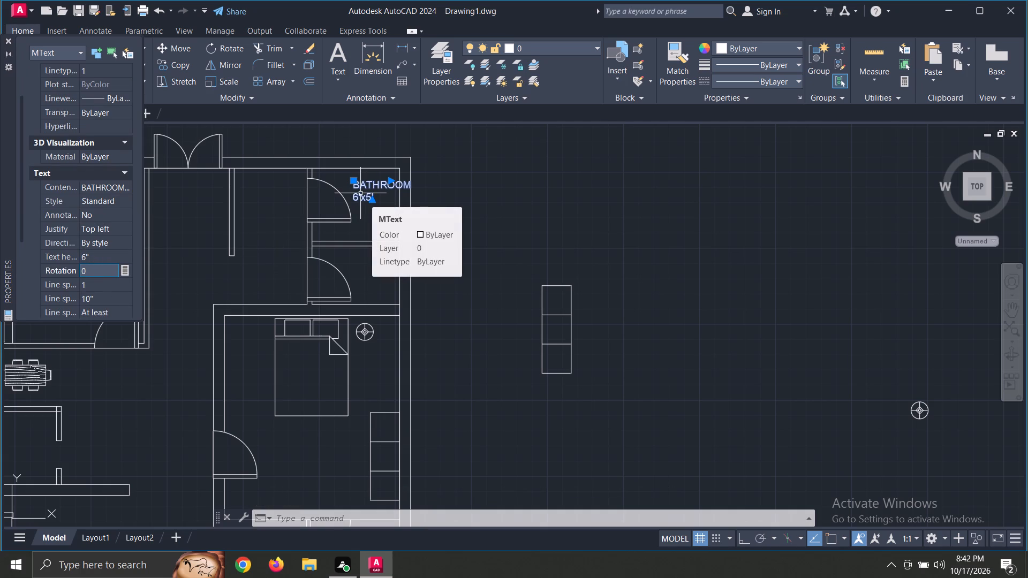
click(478, 155)
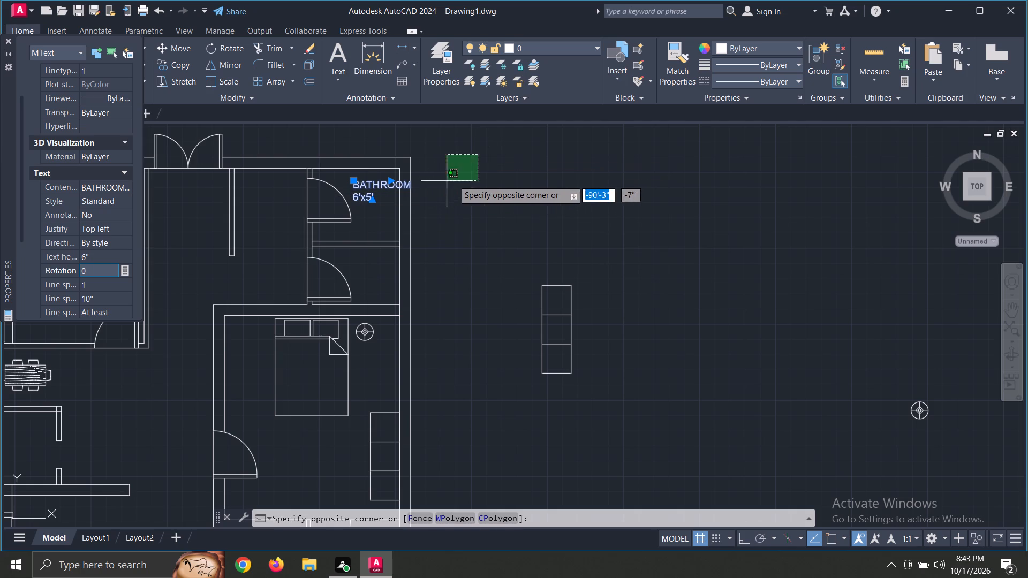
key(Escape)
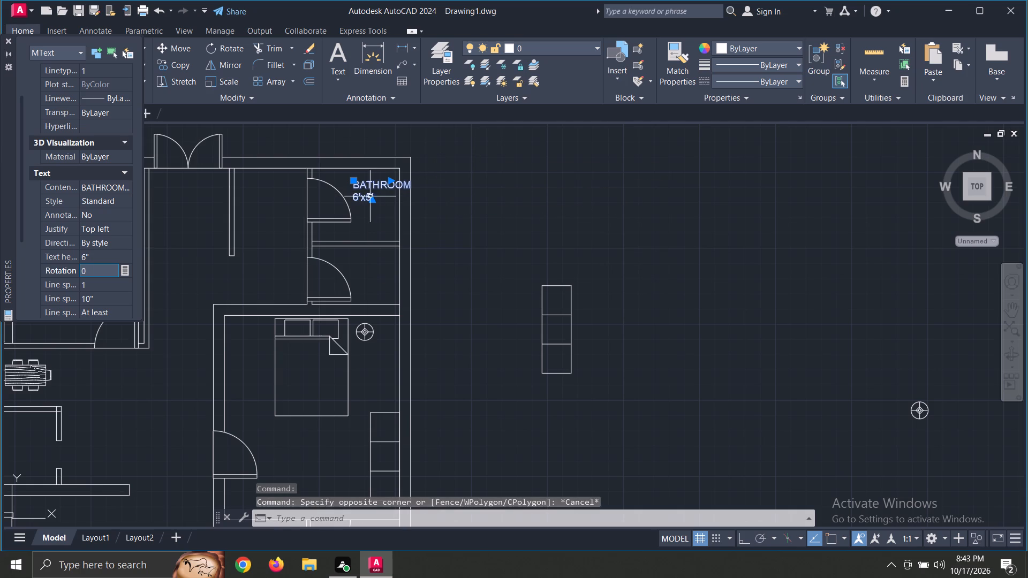
Adjust the corner bathroom label's text frame and shift the label about 1'-1" up and left, to fit inside the walls.
click(372, 201)
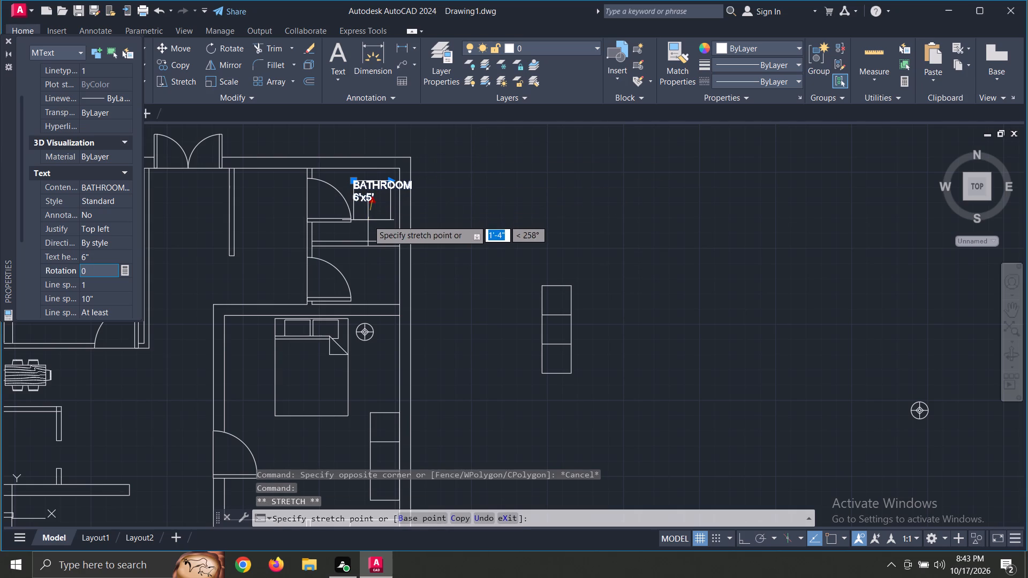
click(370, 218)
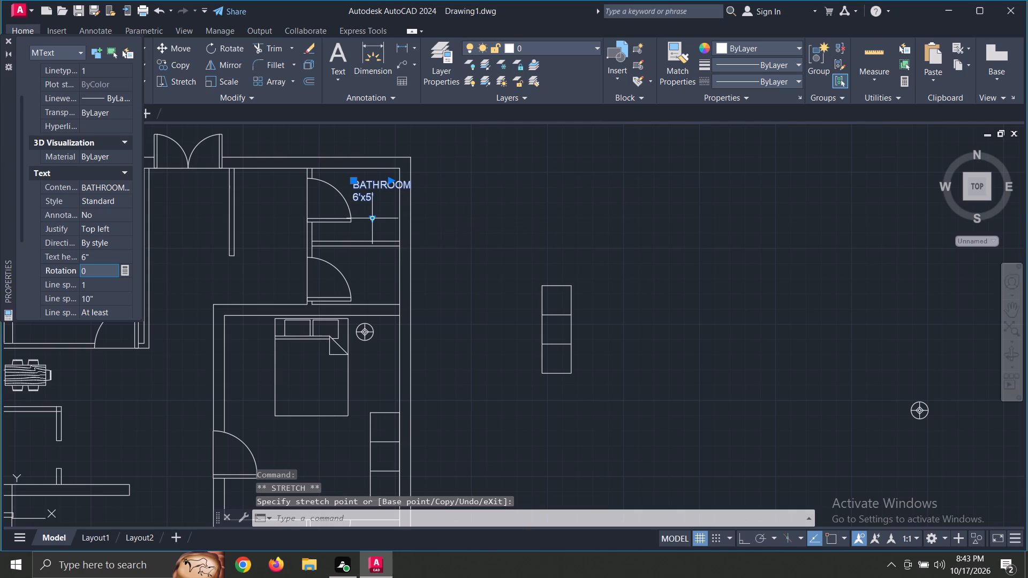
click(375, 218)
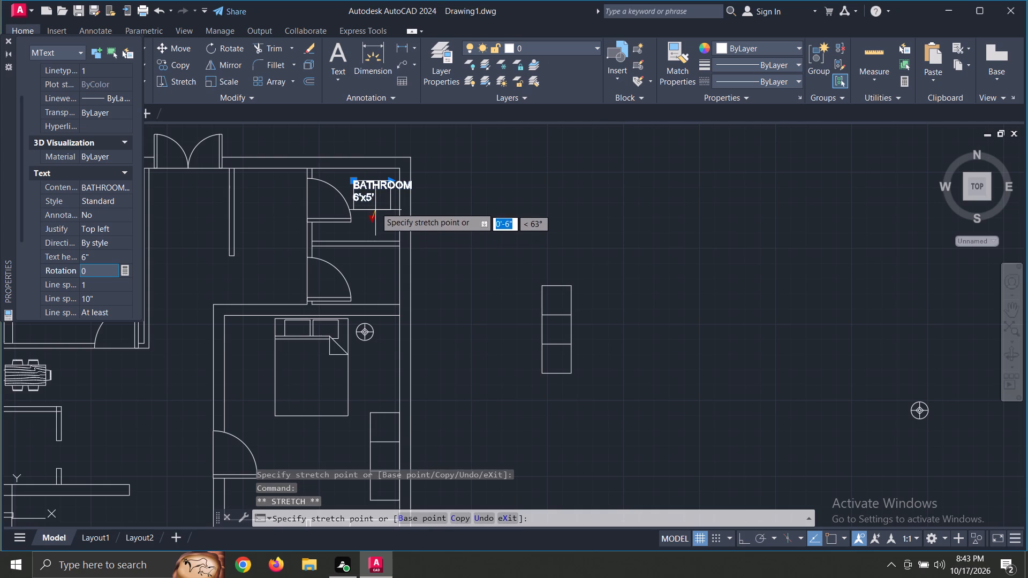
click(373, 205)
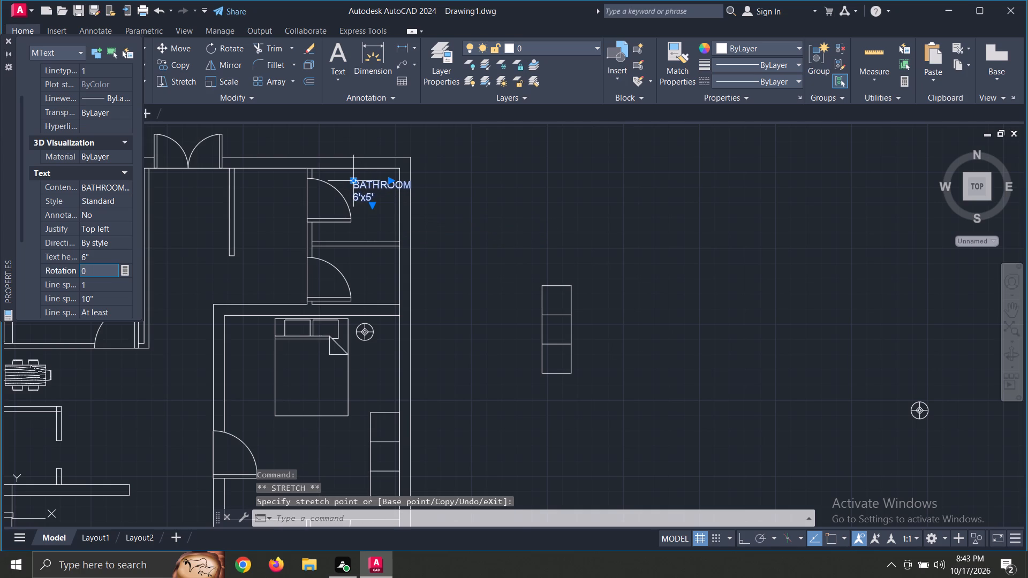
click(355, 181)
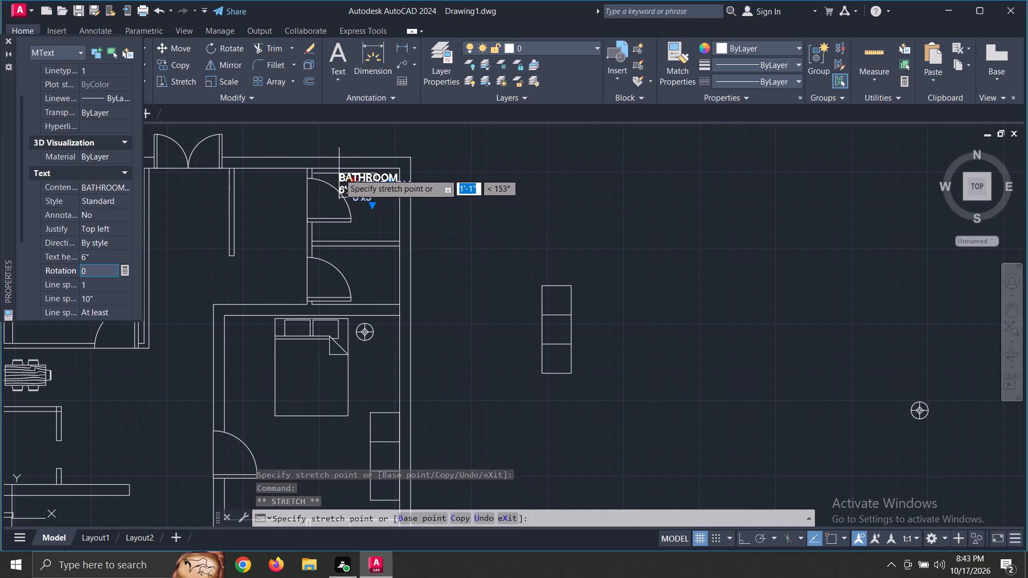
click(339, 173)
click(439, 187)
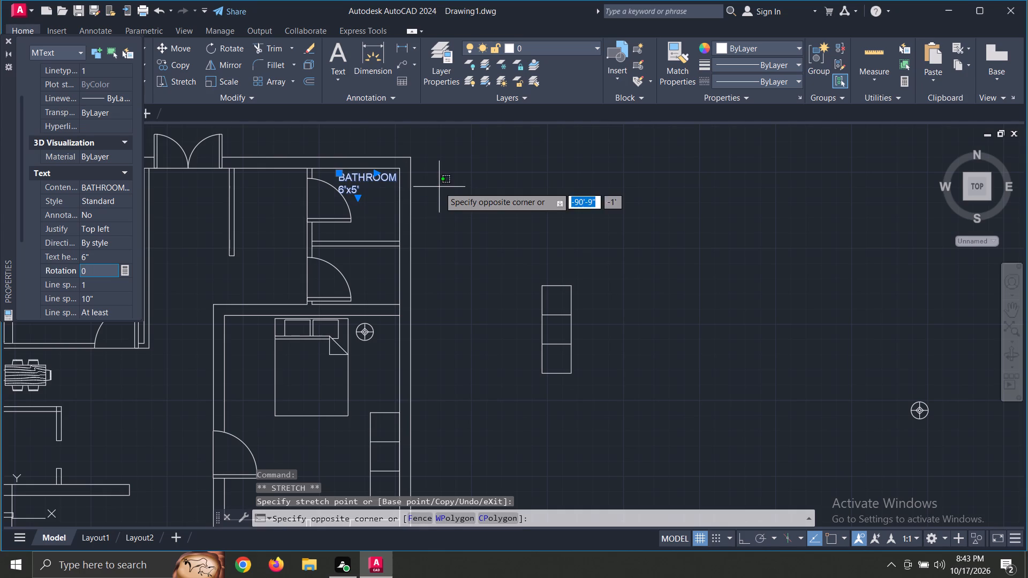
key(Escape)
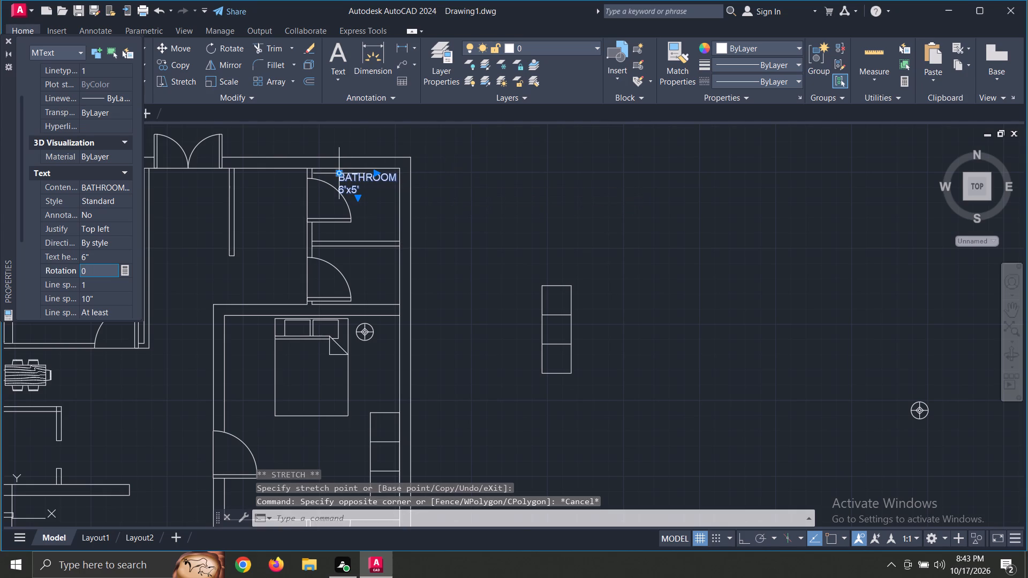
Copy the bathroom label into the small room directly below and into the small room between the two bedrooms.
click(187, 68)
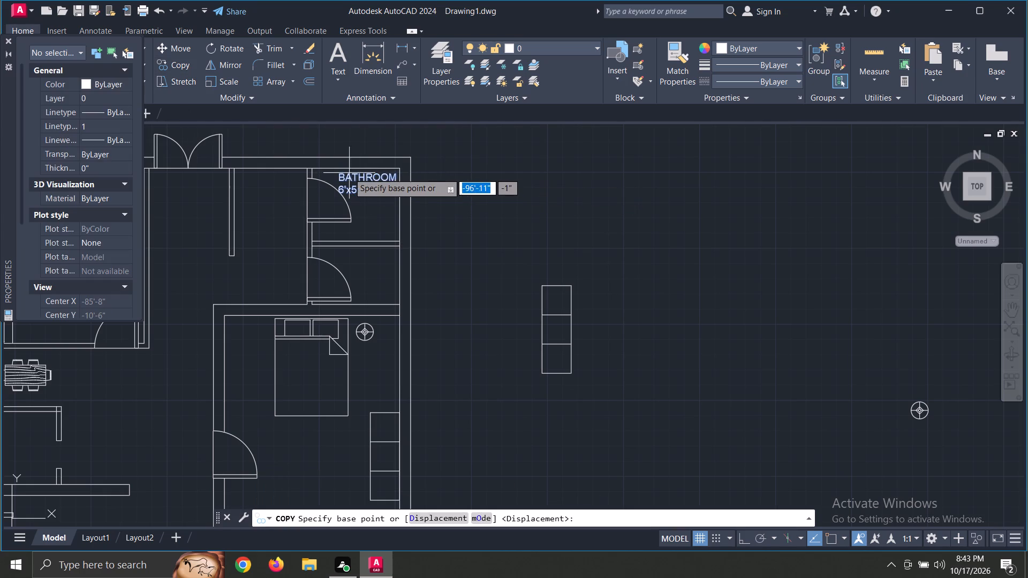
click(344, 174)
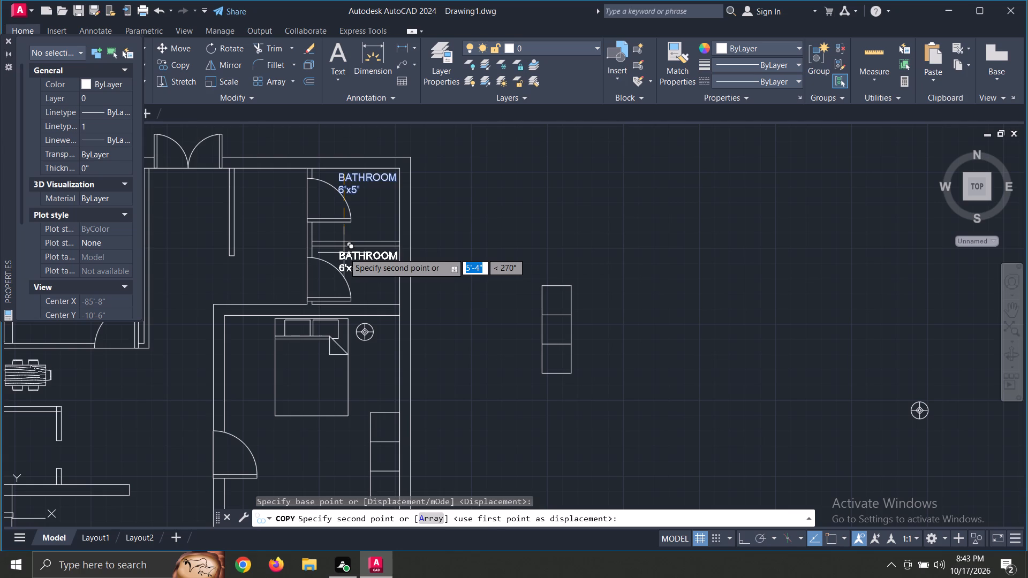
click(344, 253)
scroll(438, 260, down, 4)
scroll(408, 316, up, 1)
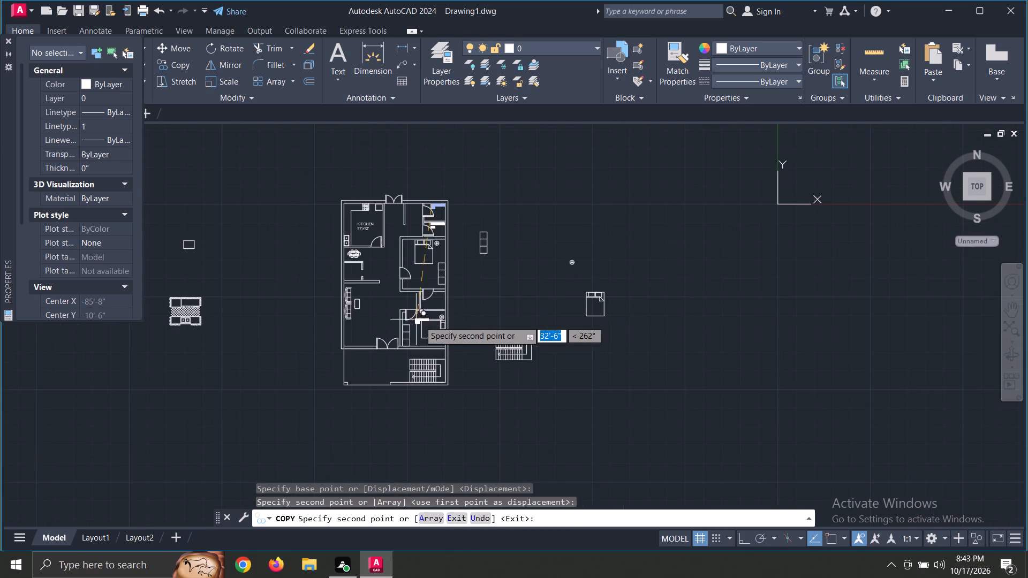
scroll(424, 319, up, 3)
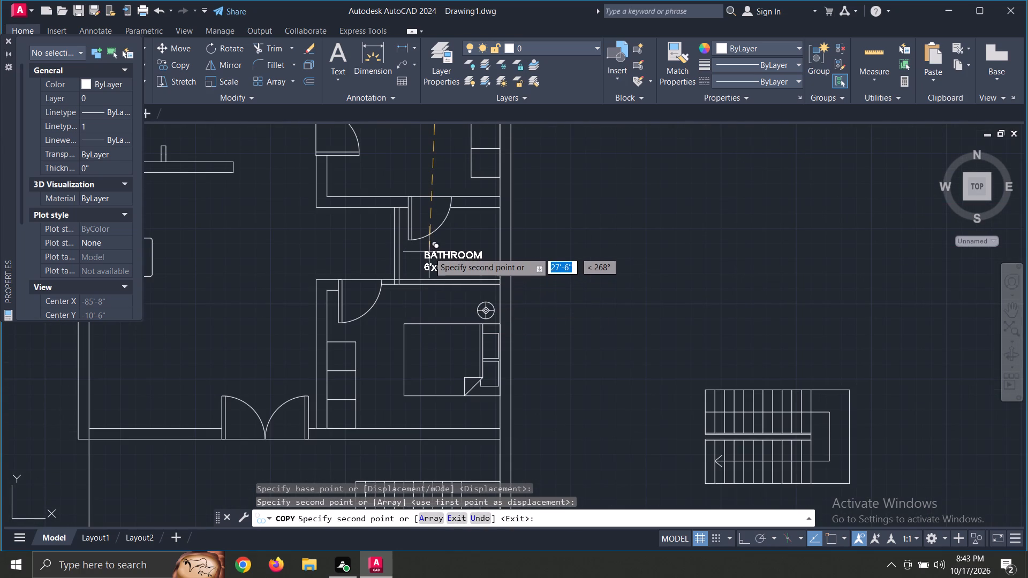
click(429, 251)
key(Escape)
Edit the label in the bathroom between the two bedrooms so its dimensions read "7'x5'".
middle_drag(586, 223, 583, 288)
scroll(587, 232, down, 1)
scroll(580, 292, down, 3)
scroll(562, 282, up, 3)
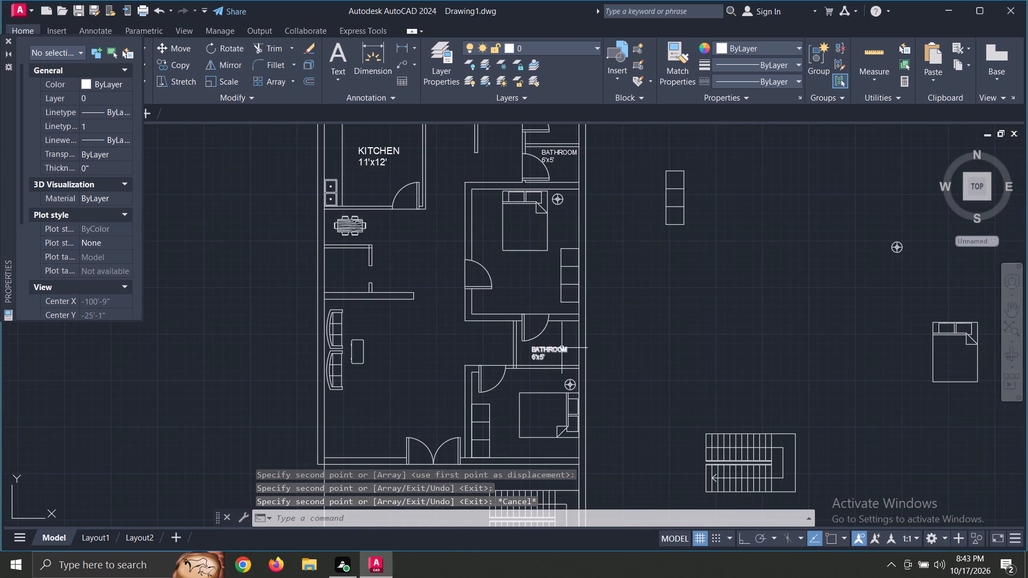
click(551, 349)
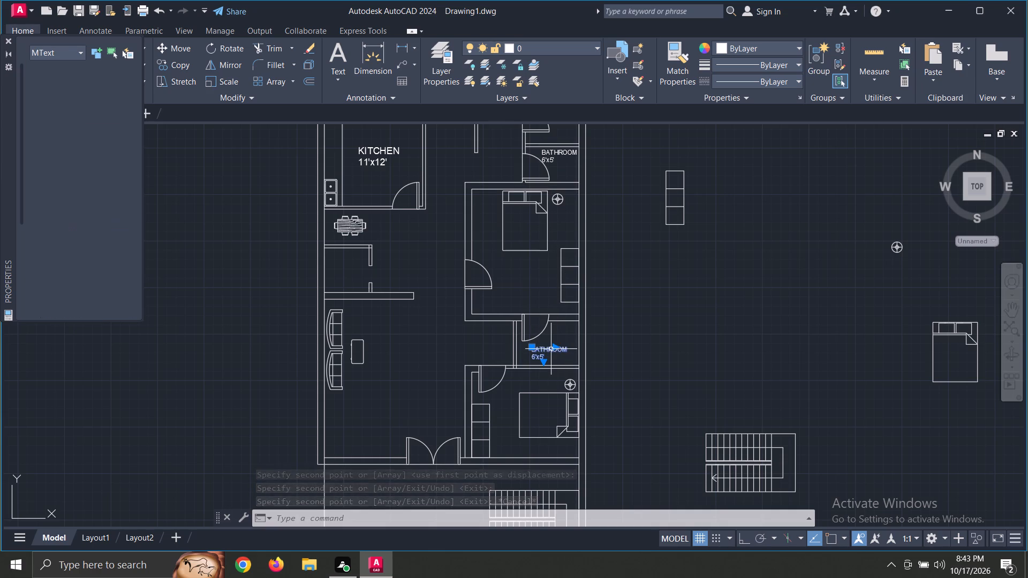
double_click(551, 347)
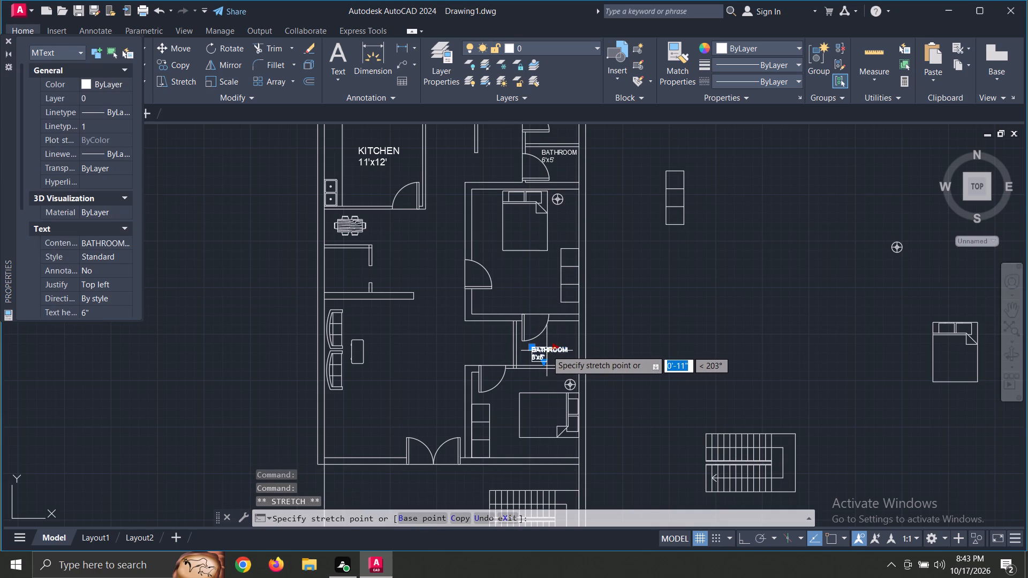
double_click(547, 350)
click(546, 356)
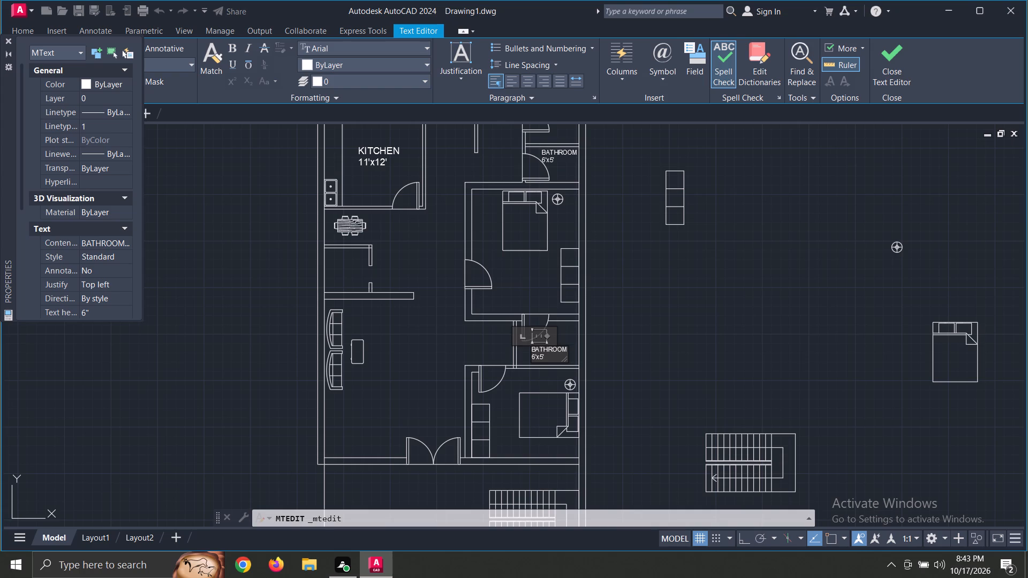
scroll(543, 350, up, 2)
key(Left)
key(Left)
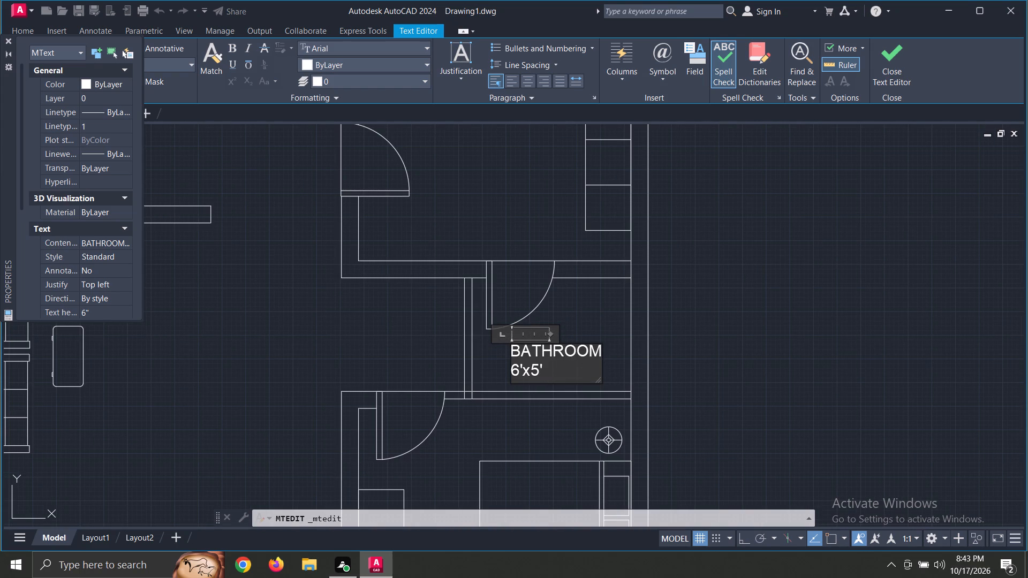
key(Left)
key(Left)
key(BackSpace)
key(7)
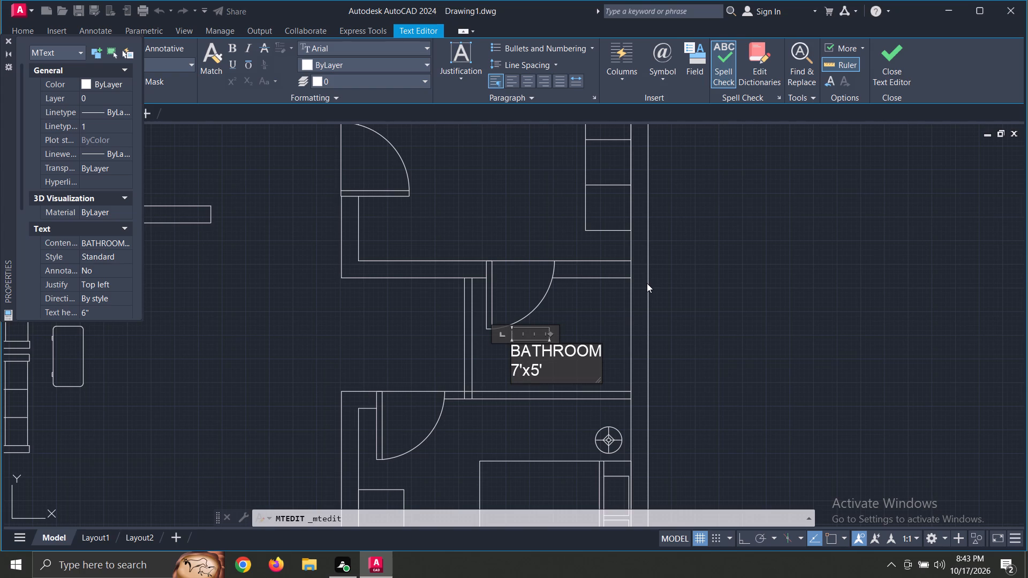
click(609, 313)
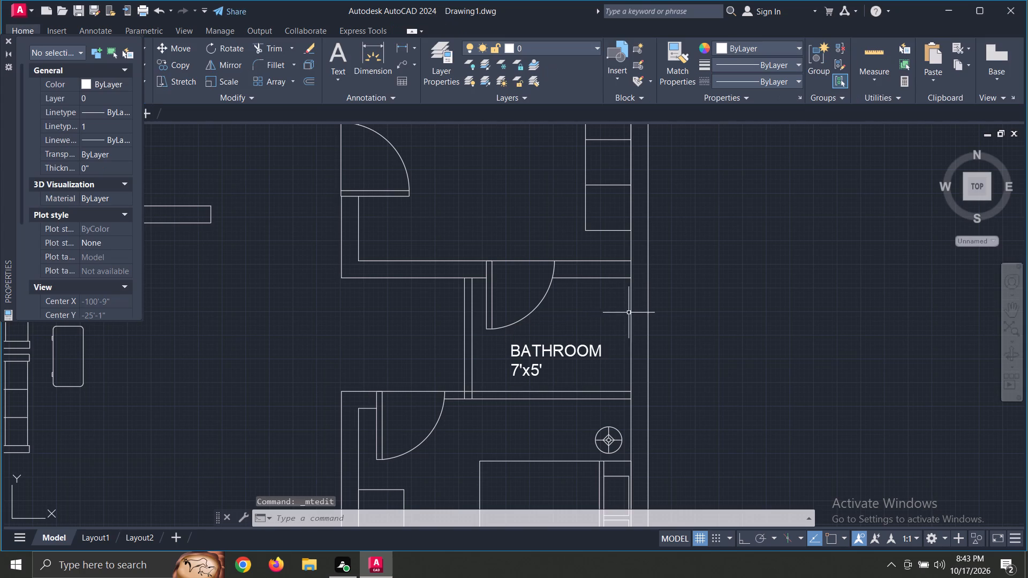
Edit the label in the second upper bathroom, just above the upper bedroom, so its dimensions read "6'x4'".
scroll(563, 229, down, 2)
middle_drag(568, 215, 556, 334)
scroll(568, 218, down, 1)
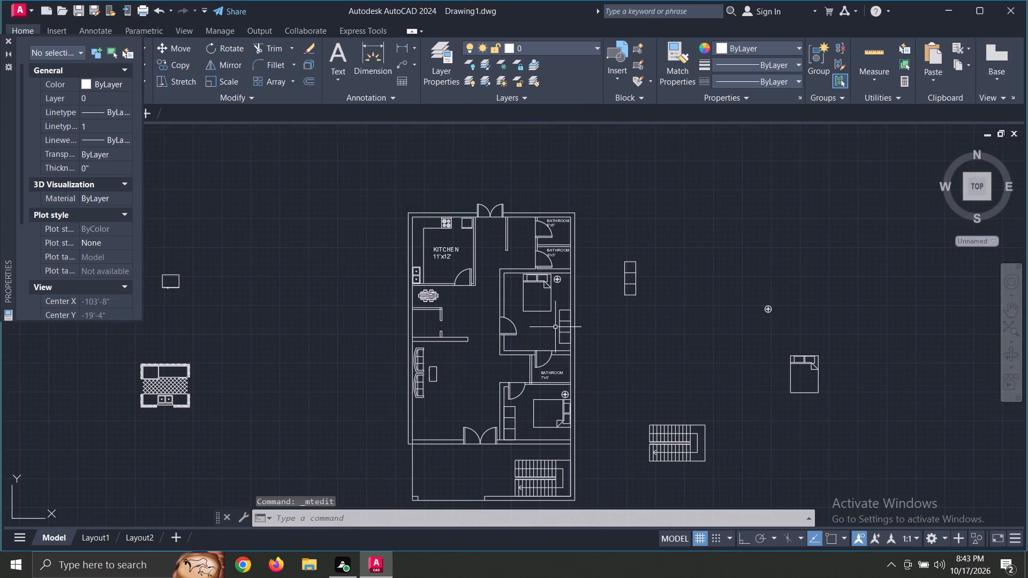
scroll(556, 254, up, 3)
double_click(529, 263)
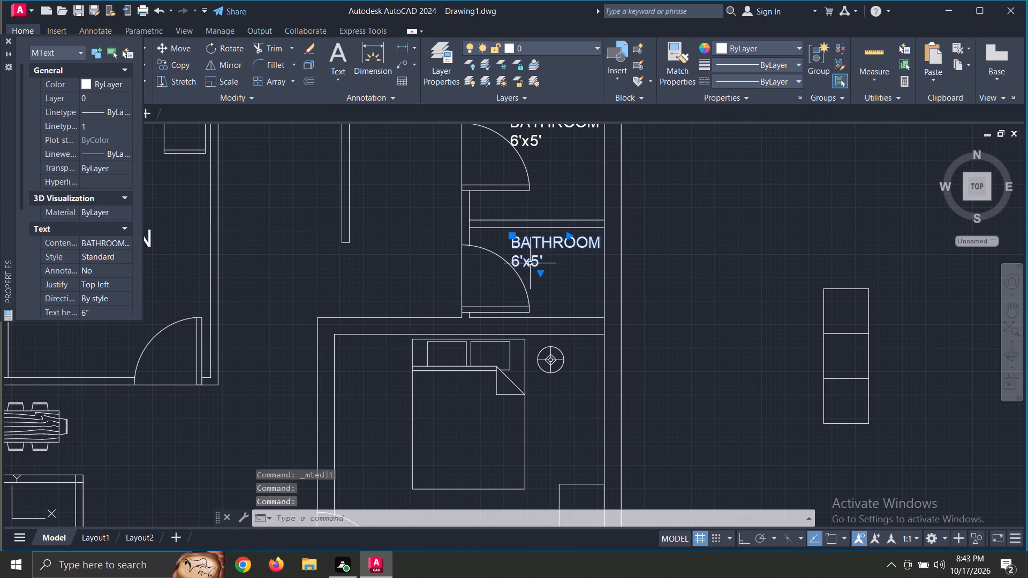
double_click(532, 261)
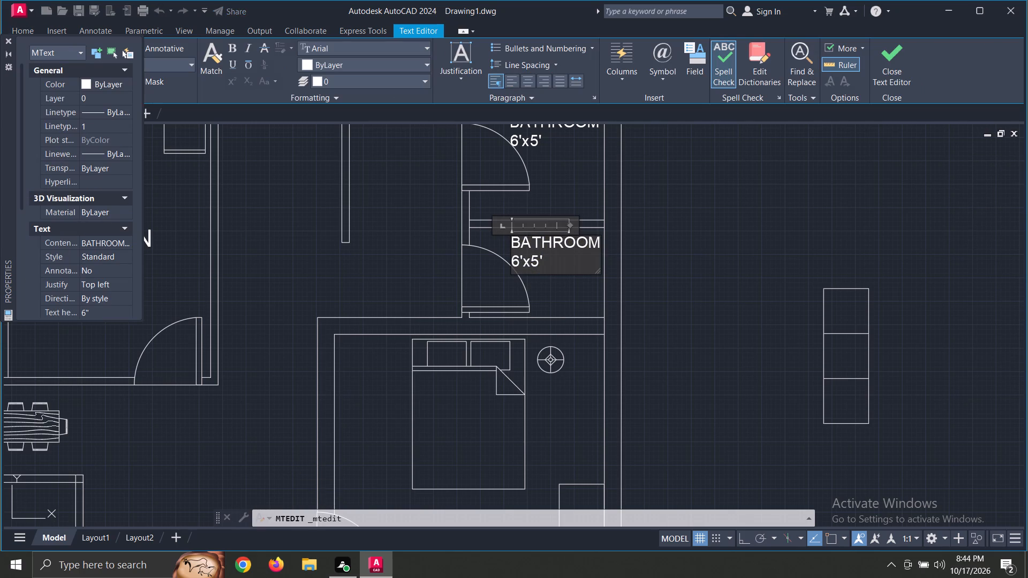
click(539, 262)
key(BackSpace)
key(4)
click(691, 248)
Add multiline text reading "WASHING AREA" with "5'x9' 4"" on a second line, in the space beside the two upper bathrooms.
scroll(706, 252, down, 1)
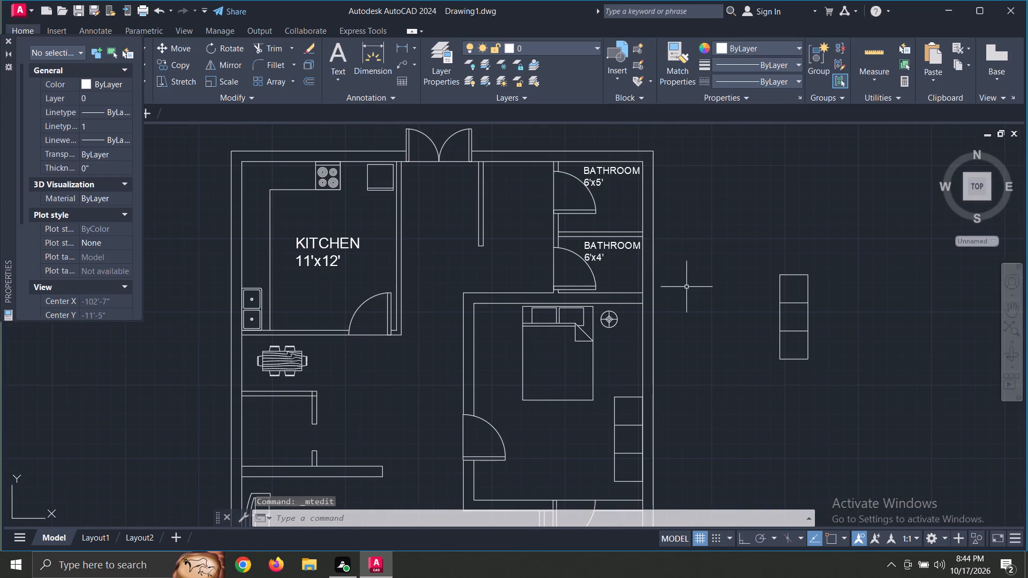
middle_drag(683, 292, 662, 257)
scroll(663, 257, down, 1)
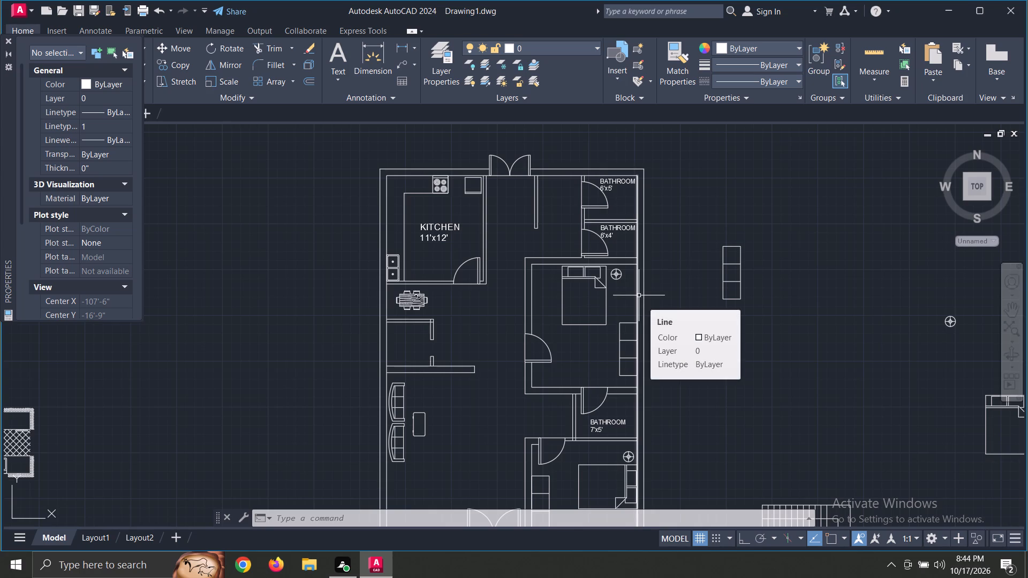
text(MT)
key(space)
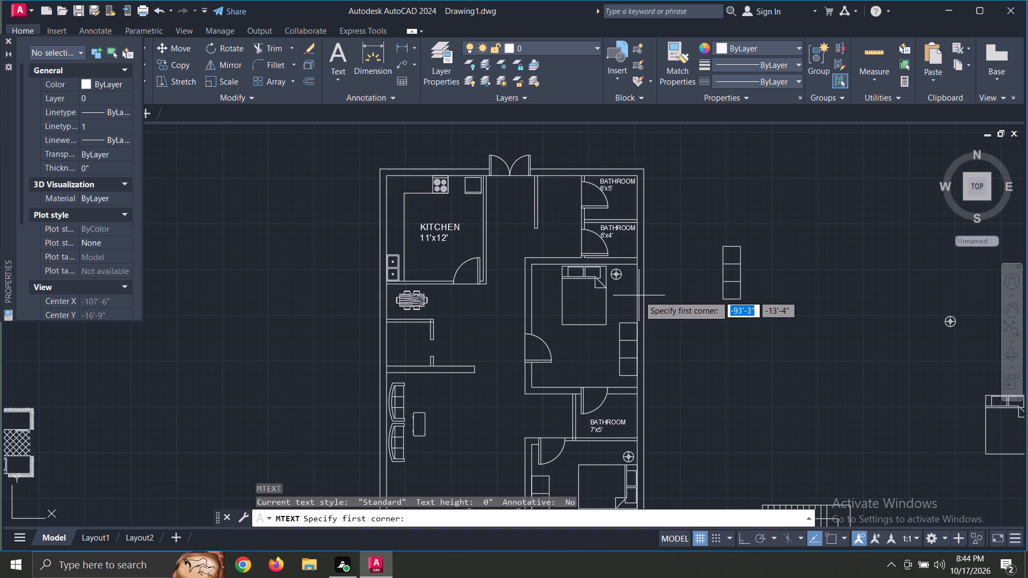
click(547, 191)
click(577, 214)
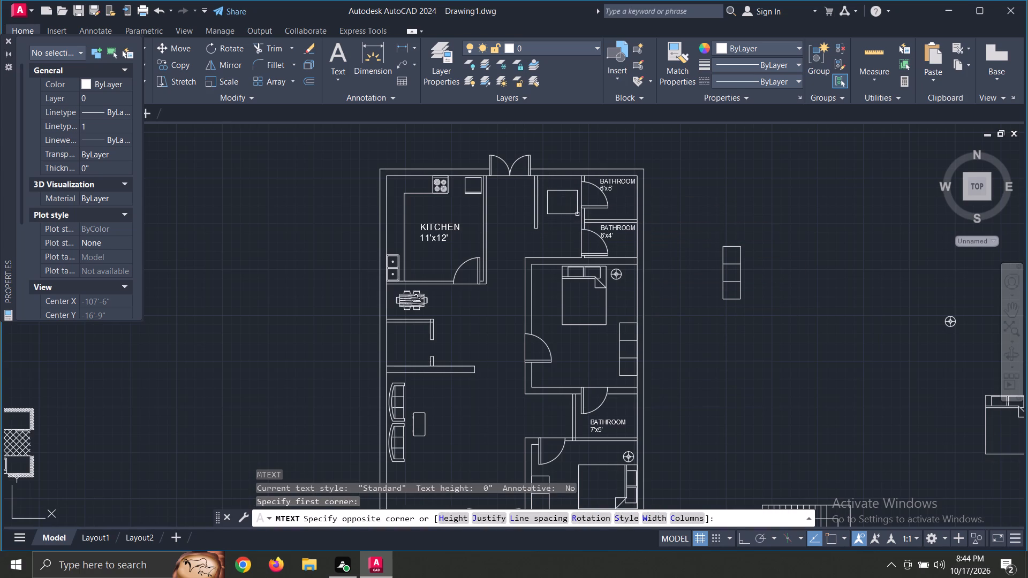
text(WASHING)
text(A)
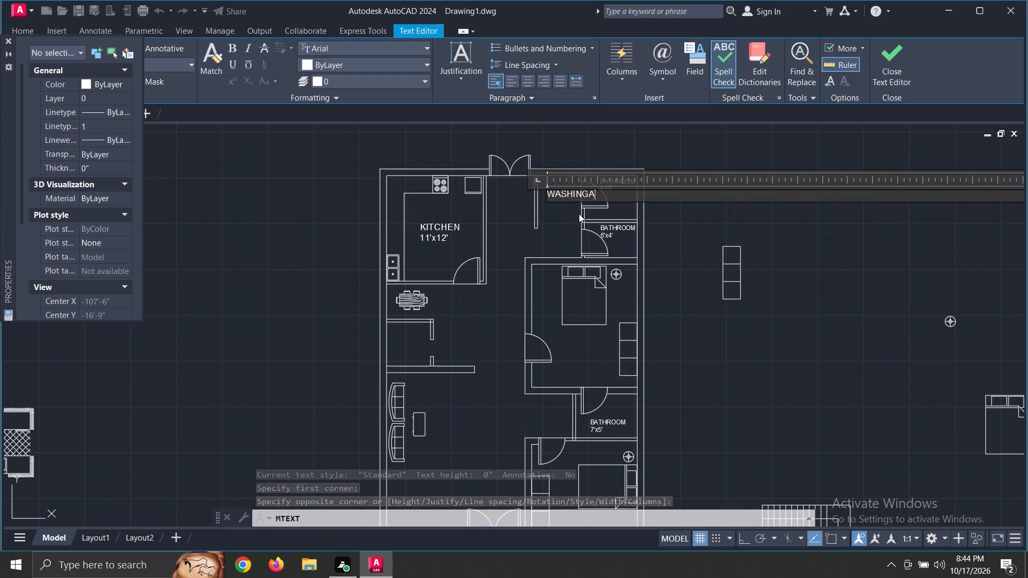
key(space)
key(BackSpace)
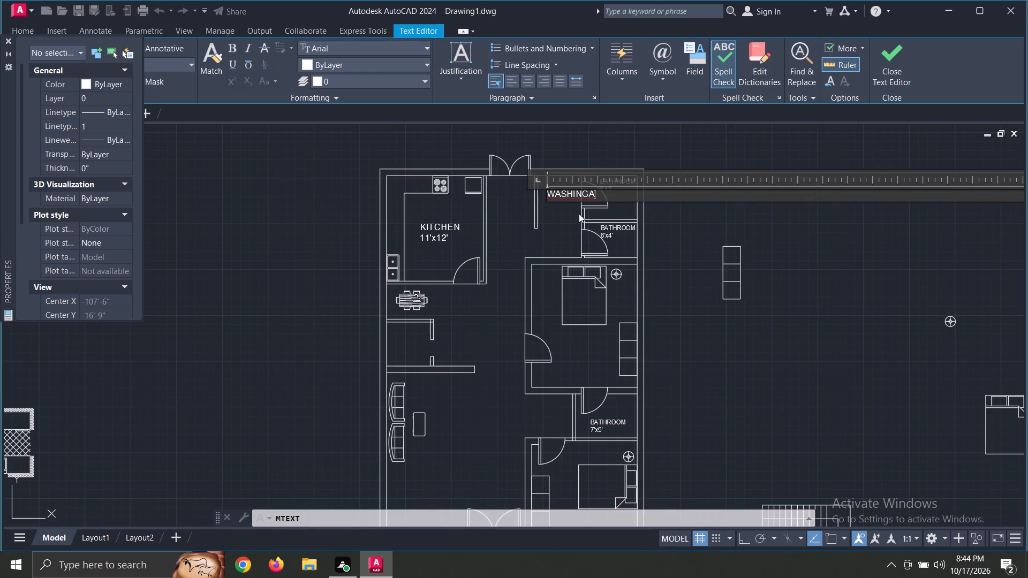
key(BackSpace)
key(space)
text(AREA)
key(Return)
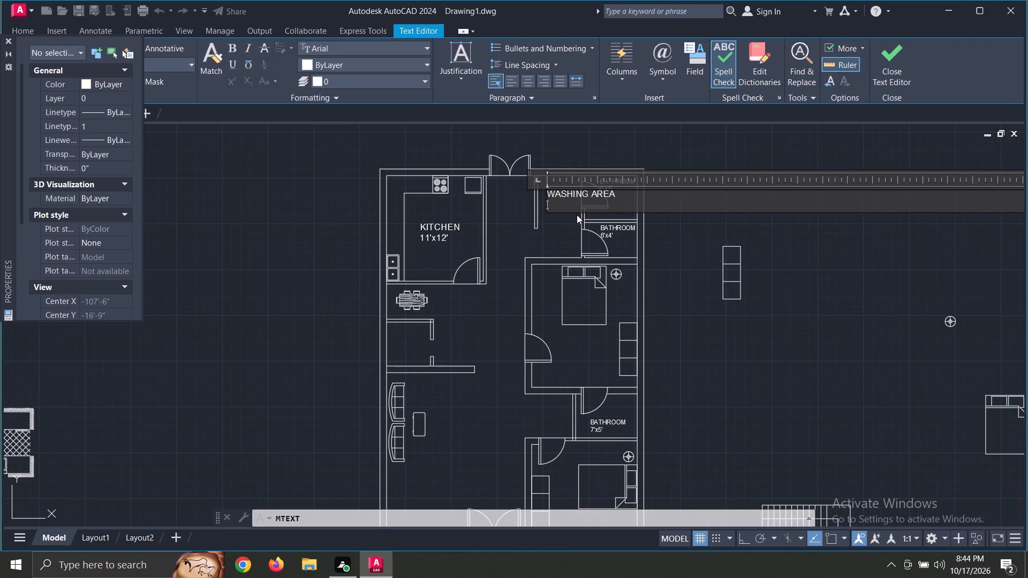
key(5)
key(apostrophe)
text(9')
key(space)
text(4")
click(705, 230)
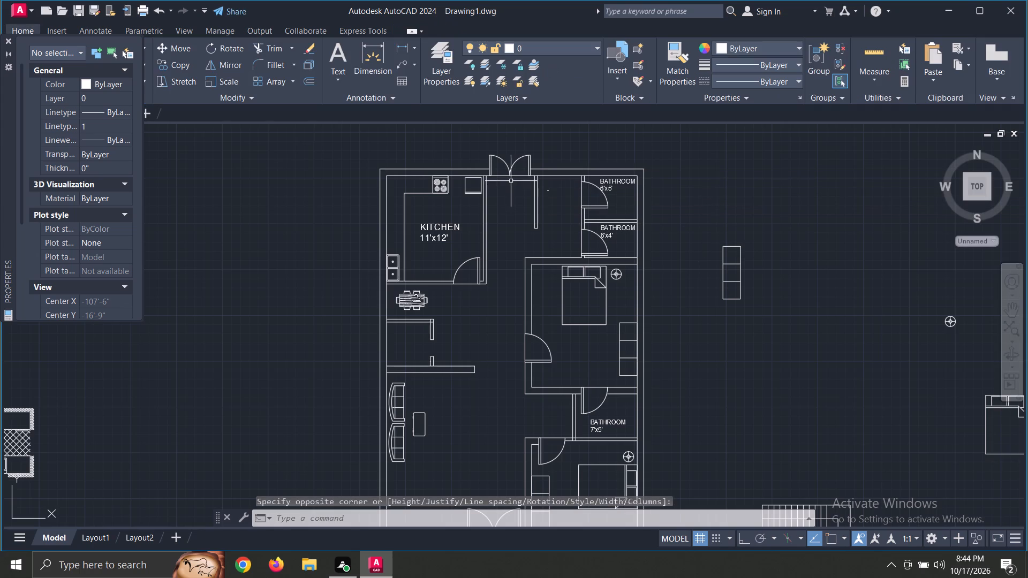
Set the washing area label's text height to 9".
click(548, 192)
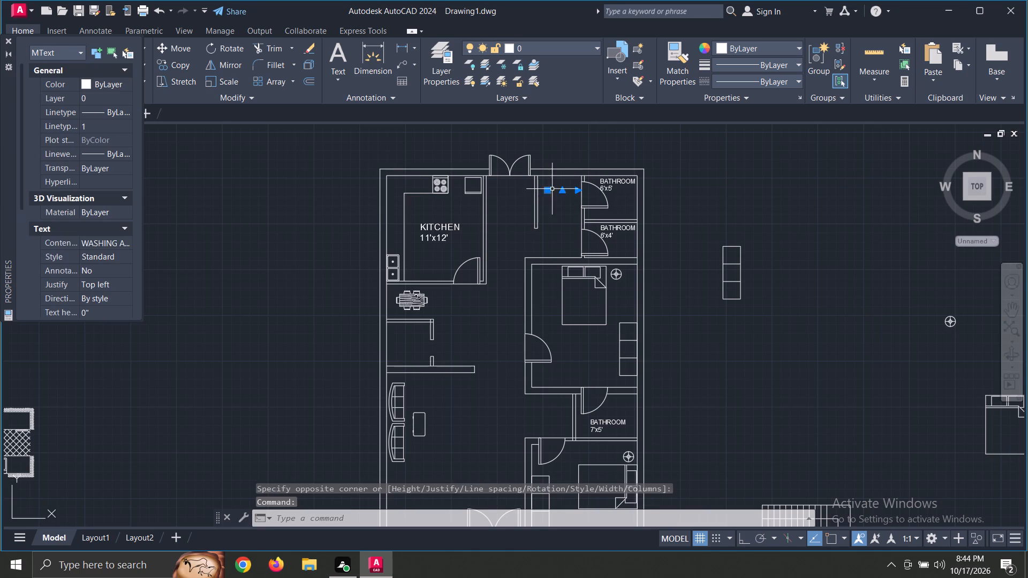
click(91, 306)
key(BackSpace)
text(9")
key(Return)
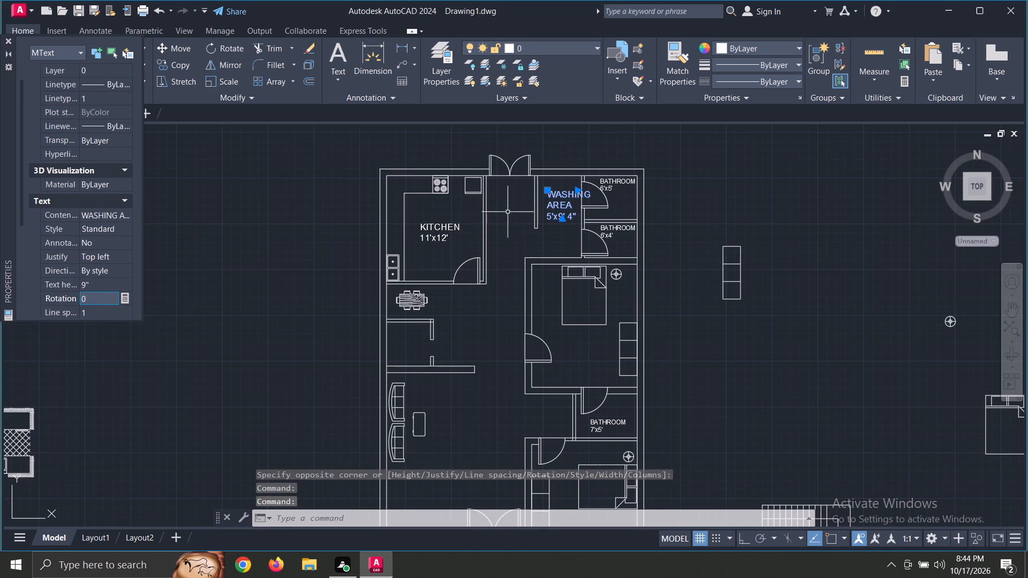
Move the washing area label about 1'-3" up and left, against the short partition wall.
click(549, 188)
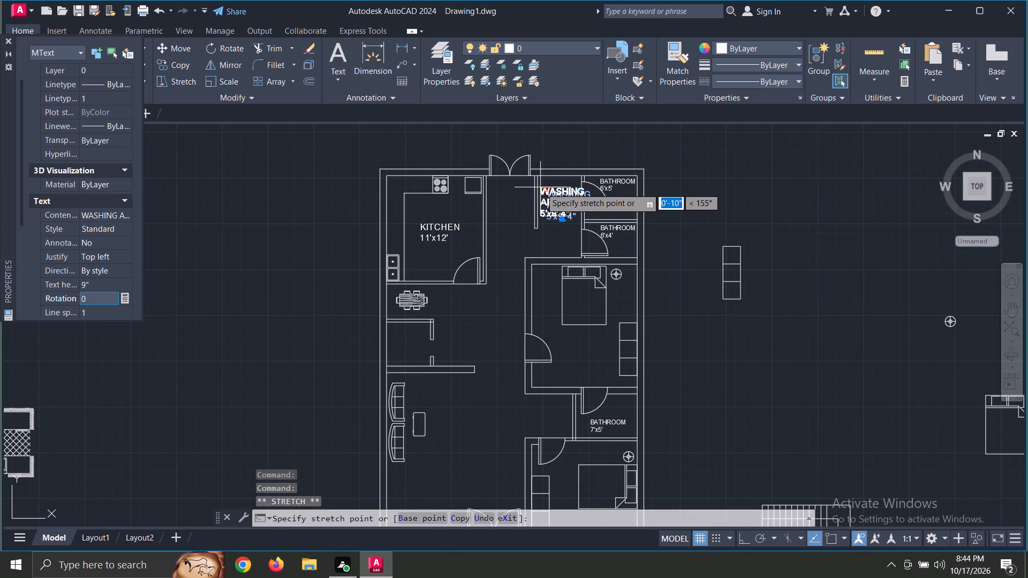
scroll(541, 188, up, 4)
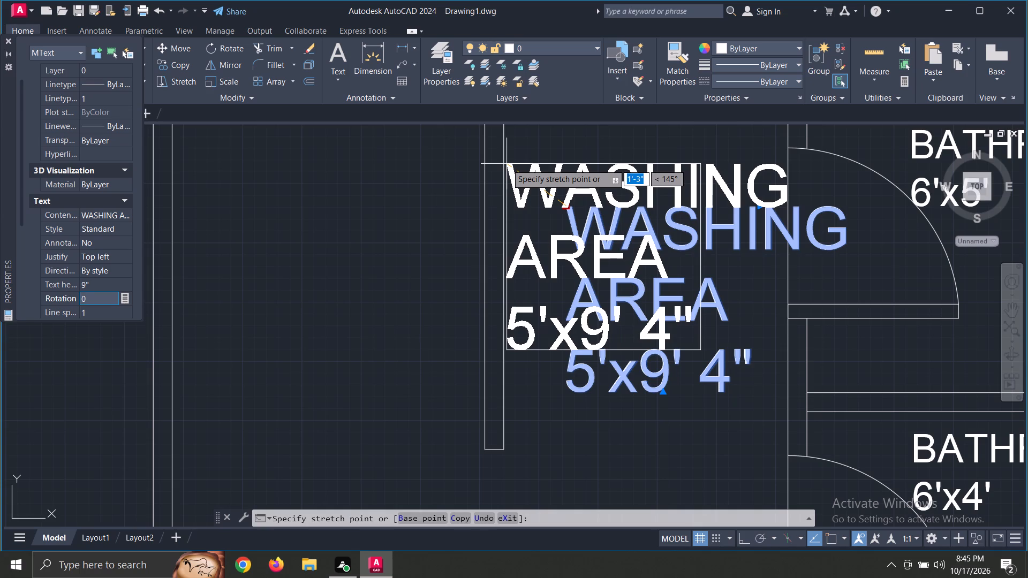
click(507, 163)
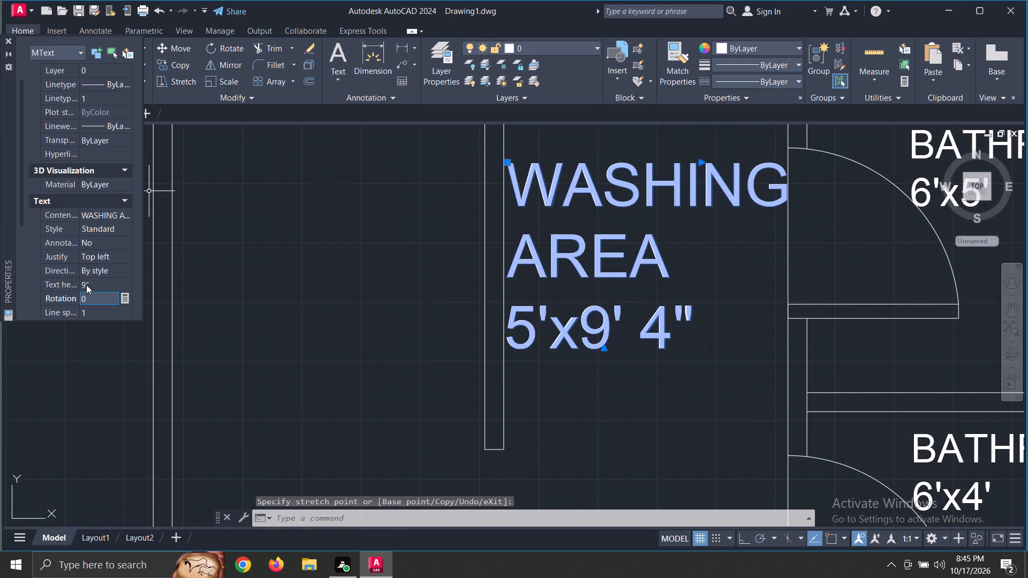
Set the washing area label's text height to 8" and shift it about 4" right, clear of the partition wall.
click(90, 287)
key(BackSpace)
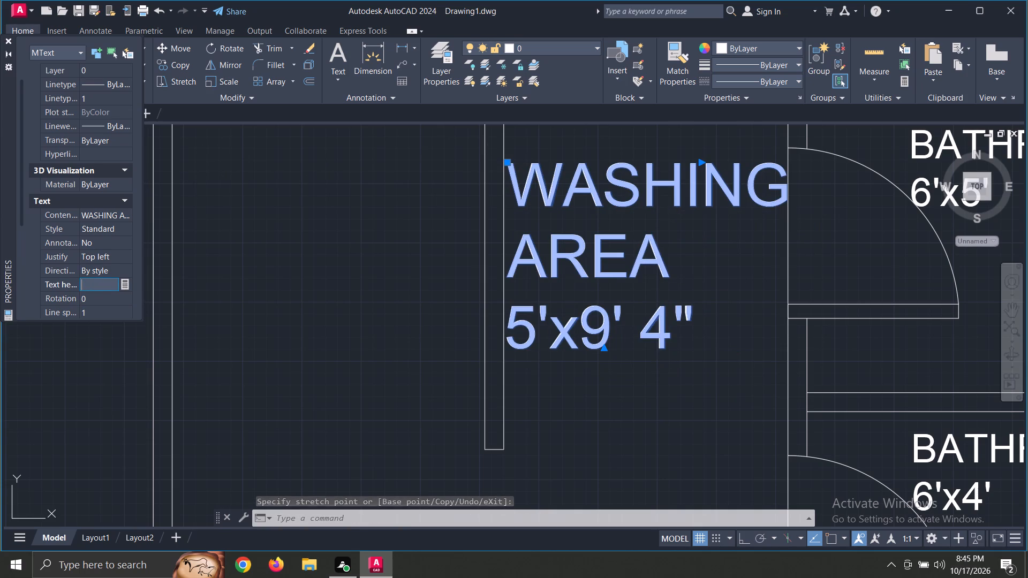
text(8")
key(Return)
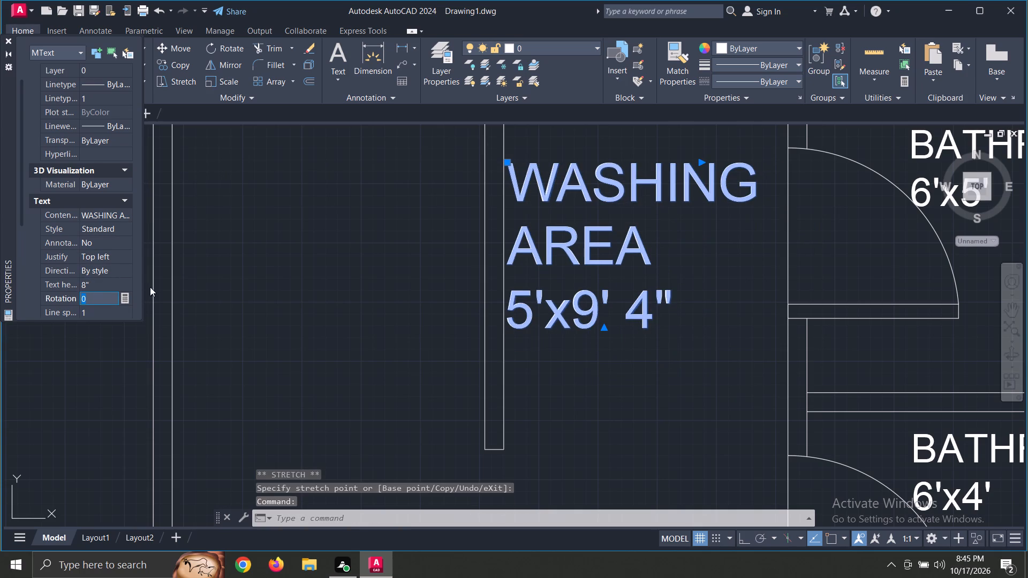
click(508, 163)
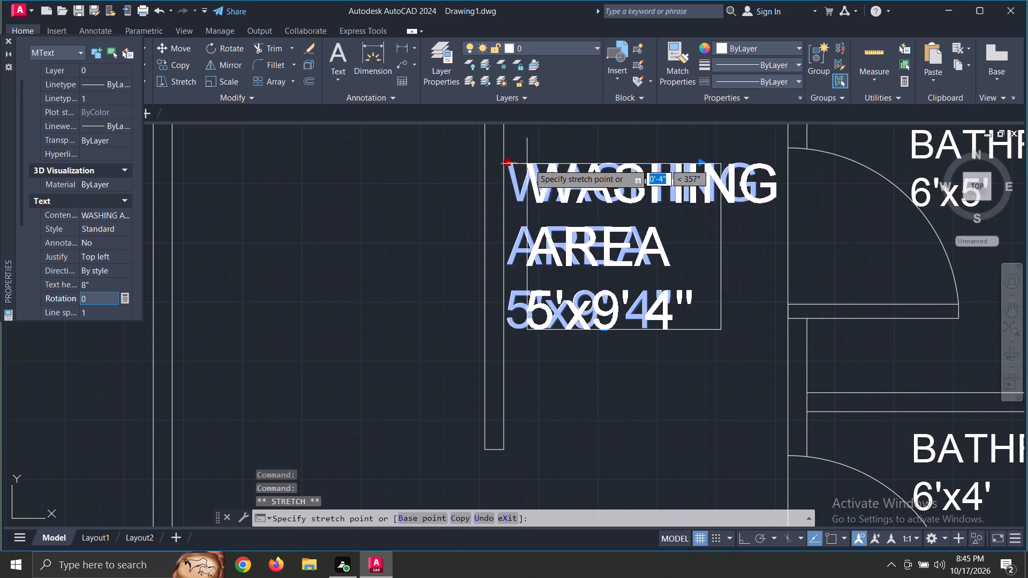
click(530, 162)
key(Escape)
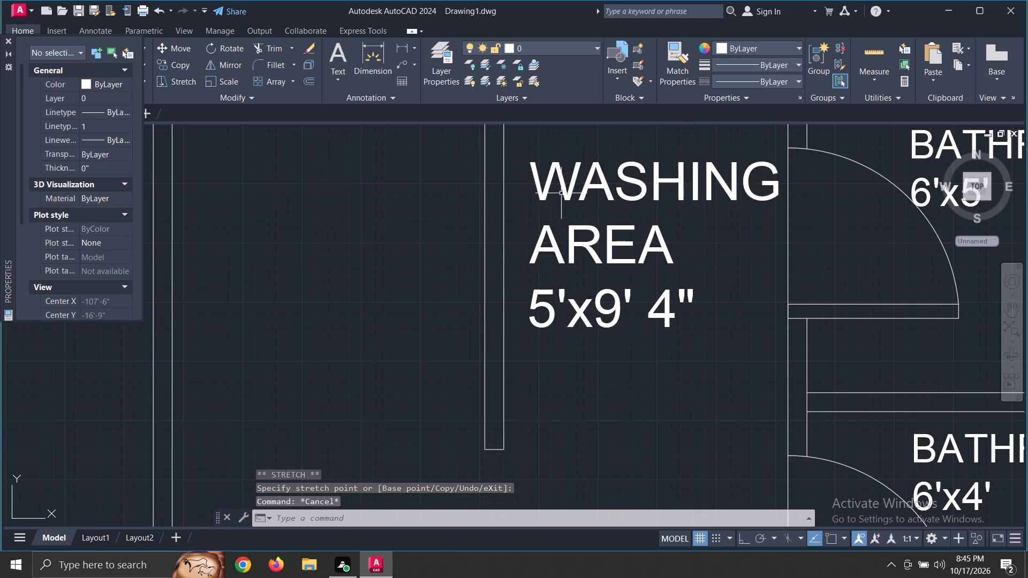
Add multiline text reading "BED ROOM" in the upper bedroom, in the open floor below the bed.
scroll(564, 201, down, 4)
middle_drag(734, 346, 678, 294)
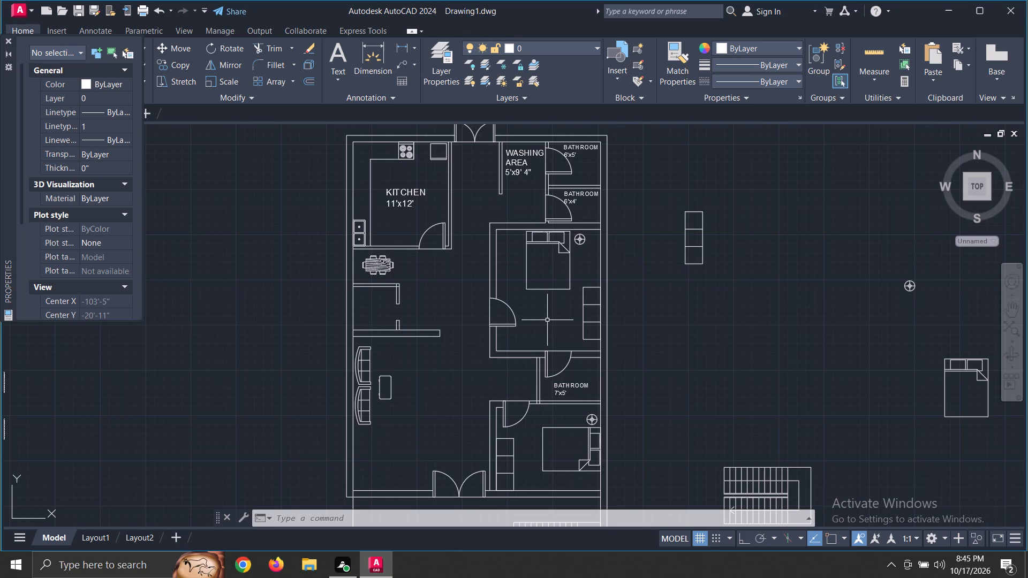
text(MT)
key(space)
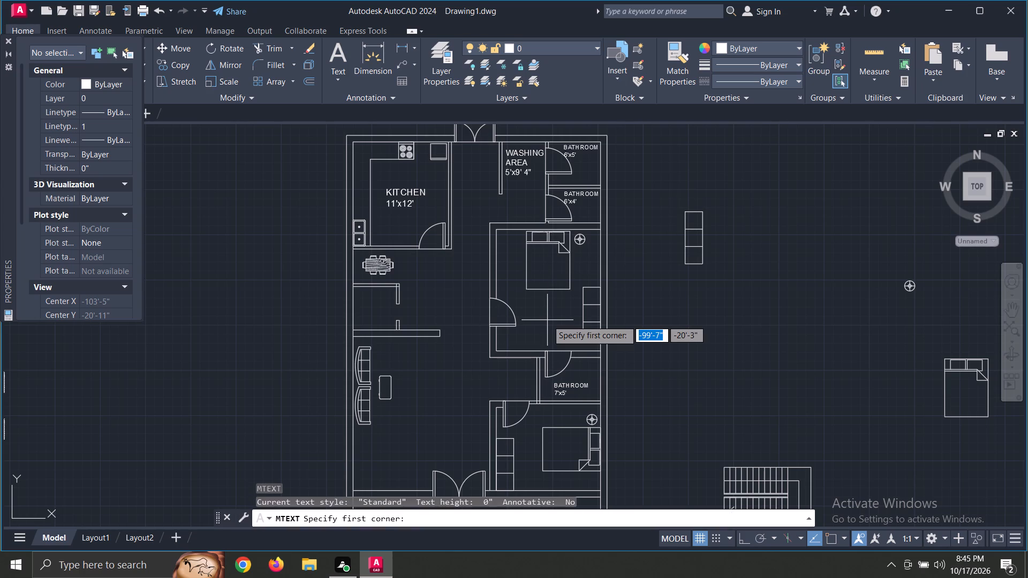
click(531, 304)
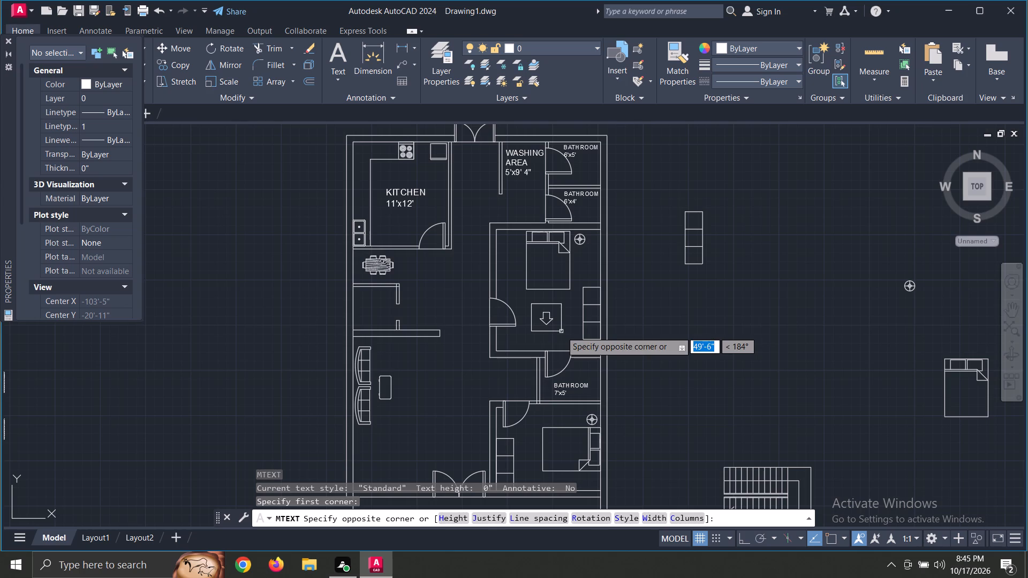
click(561, 331)
text(BED)
key(space)
text(ROOM)
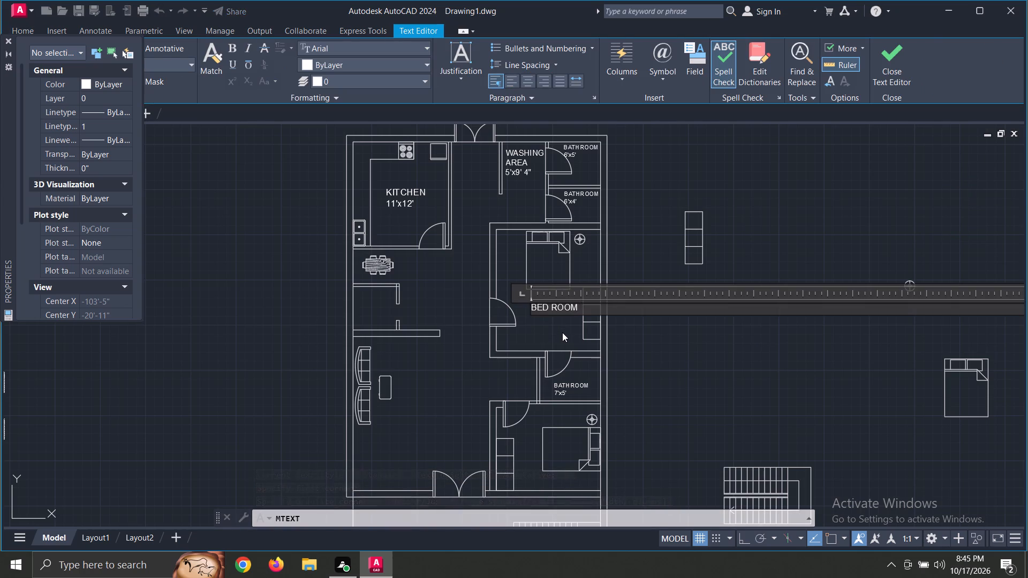
click(562, 332)
Set the BED ROOM label's text height to 9" and widen its text frame so the name fits on one line.
scroll(550, 317, up, 3)
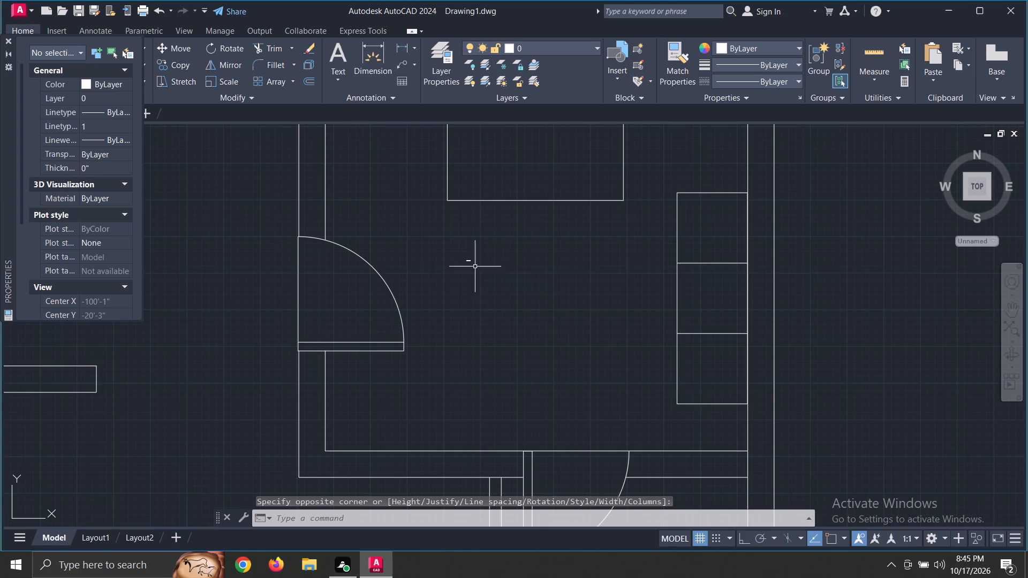
click(470, 262)
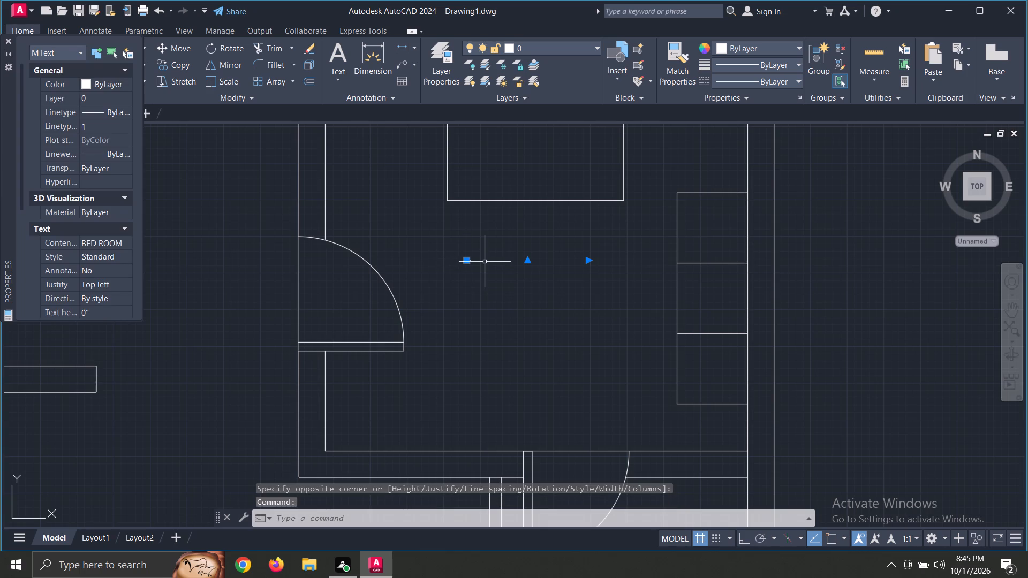
click(104, 315)
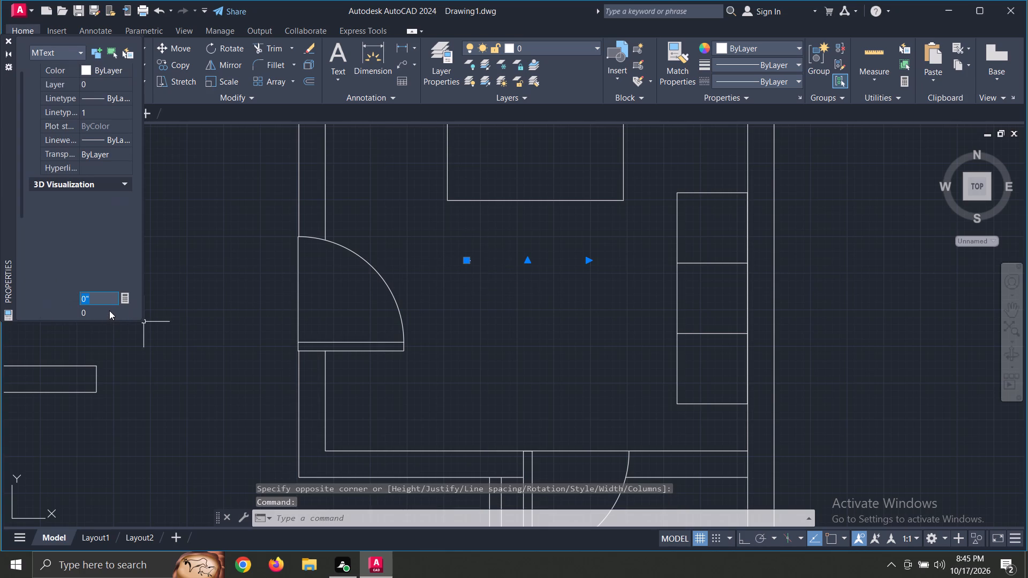
key(BackSpace)
text(9")
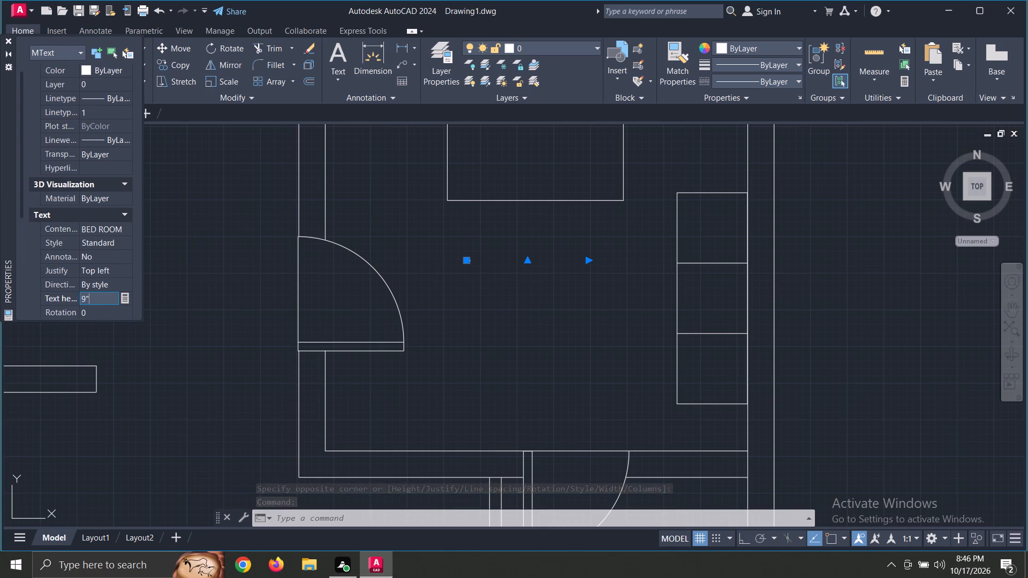
key(Return)
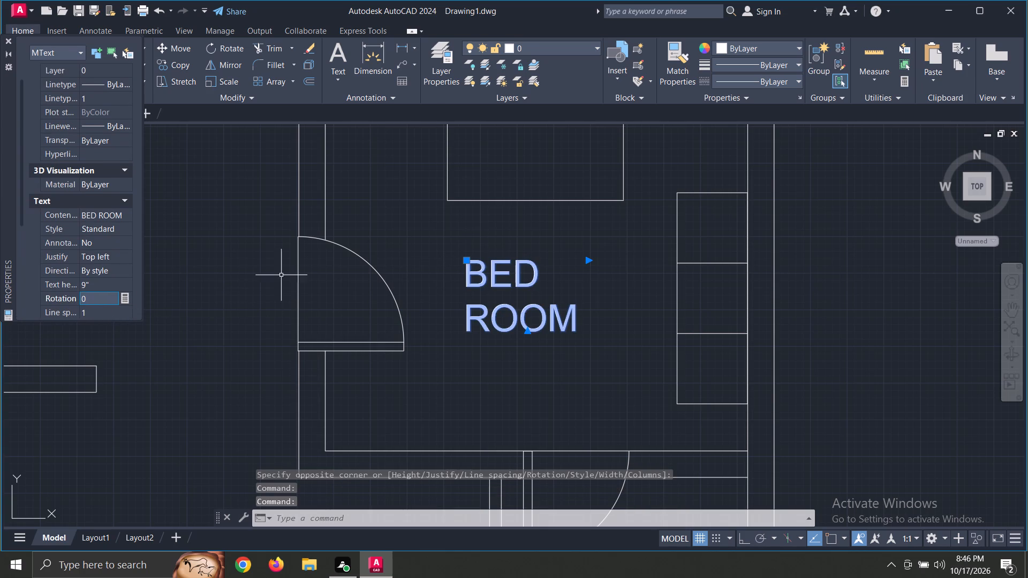
click(588, 260)
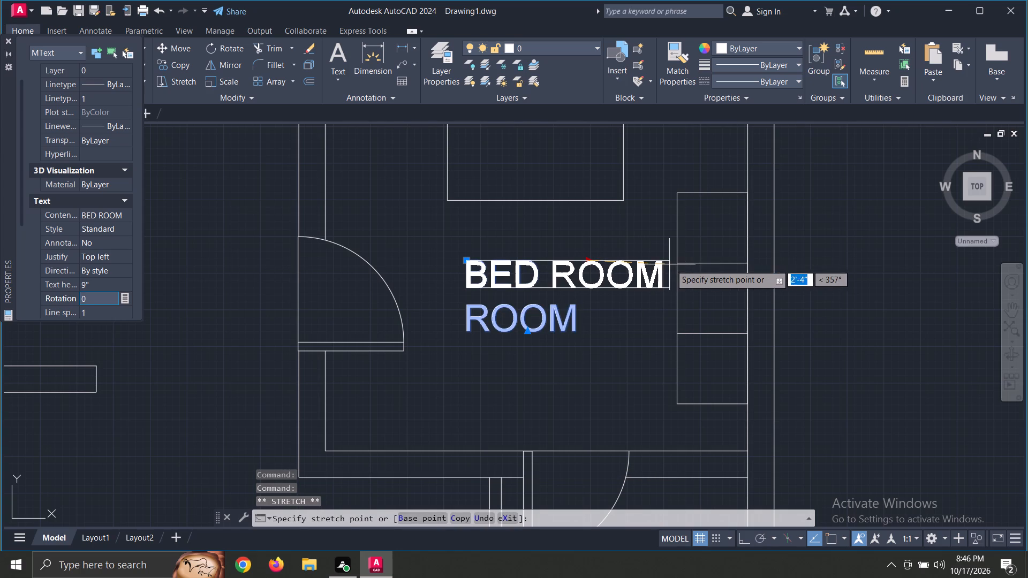
click(691, 262)
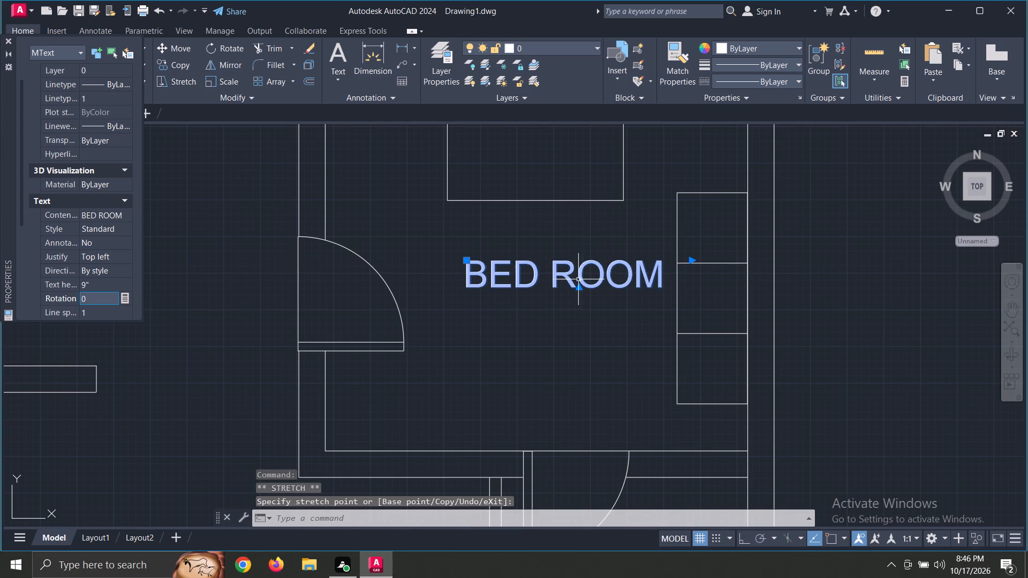
key(Escape)
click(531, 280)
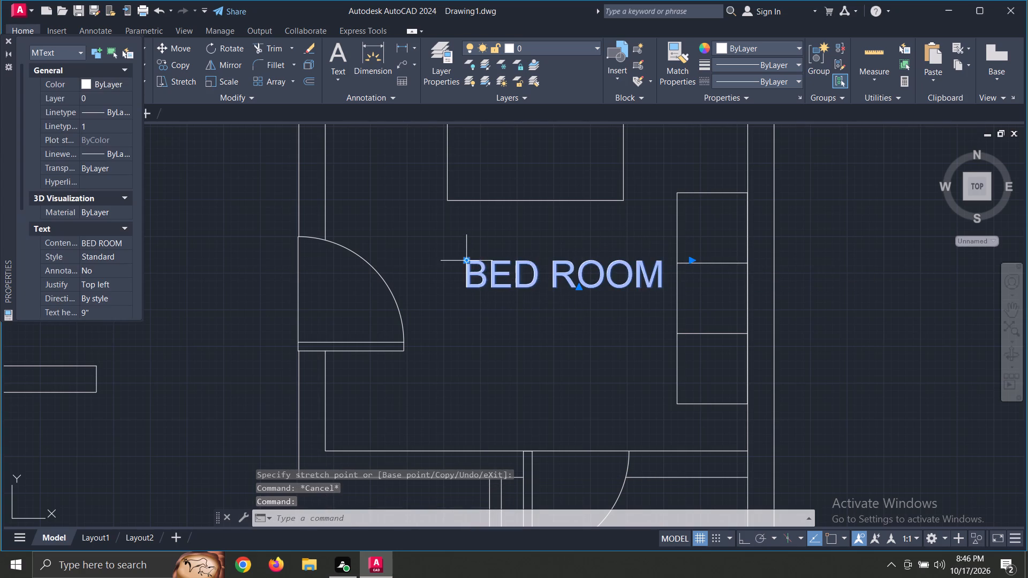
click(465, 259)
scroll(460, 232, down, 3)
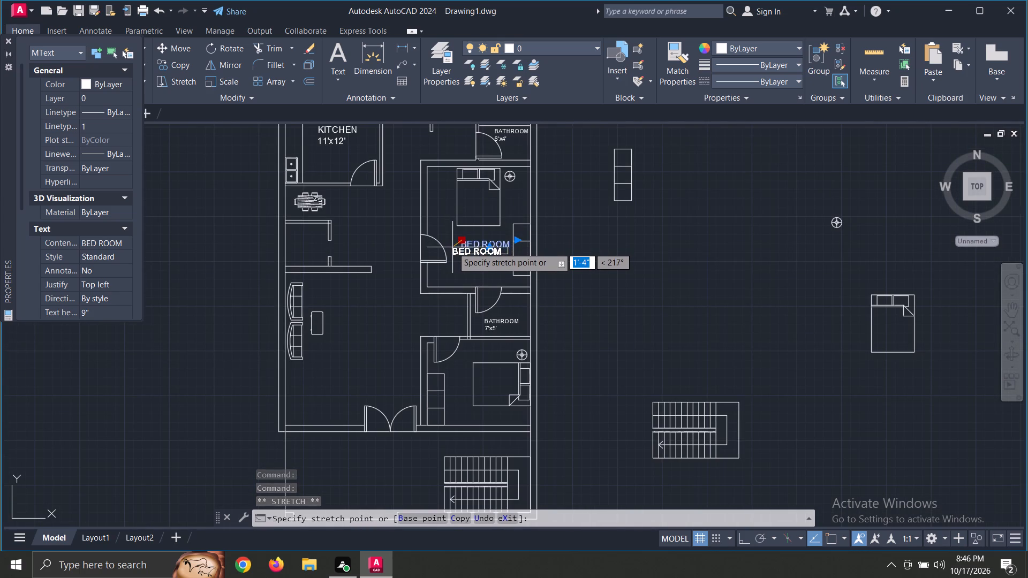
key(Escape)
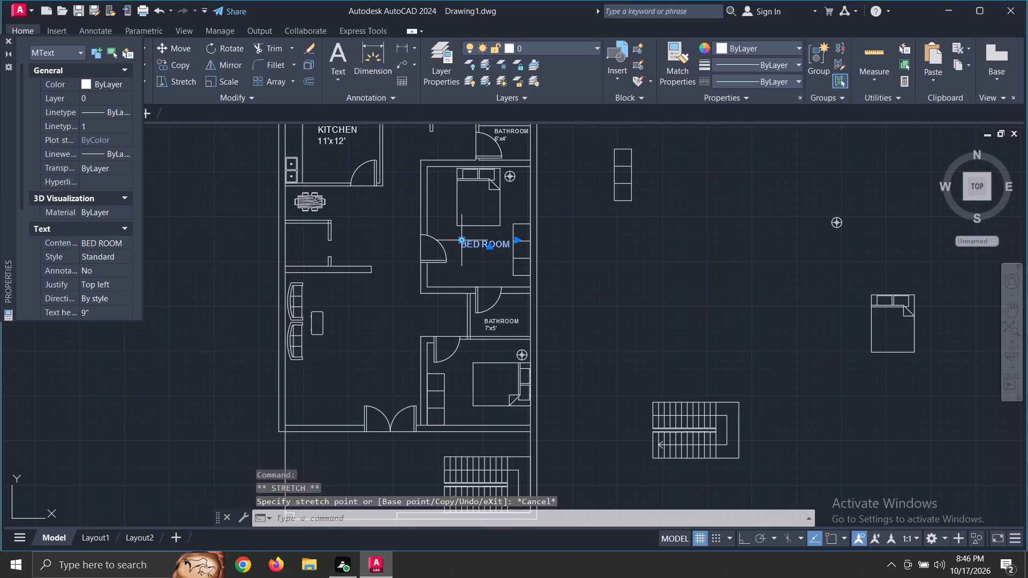
Copy the BED ROOM label into the hall below the sofas, beside the dining table, and into the front area beside the stairs.
click(178, 63)
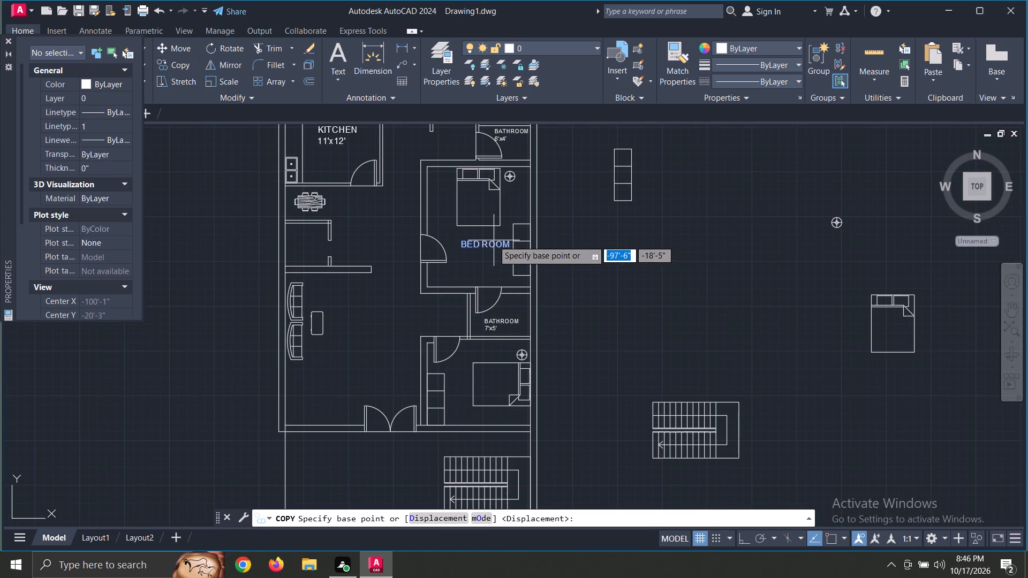
click(489, 245)
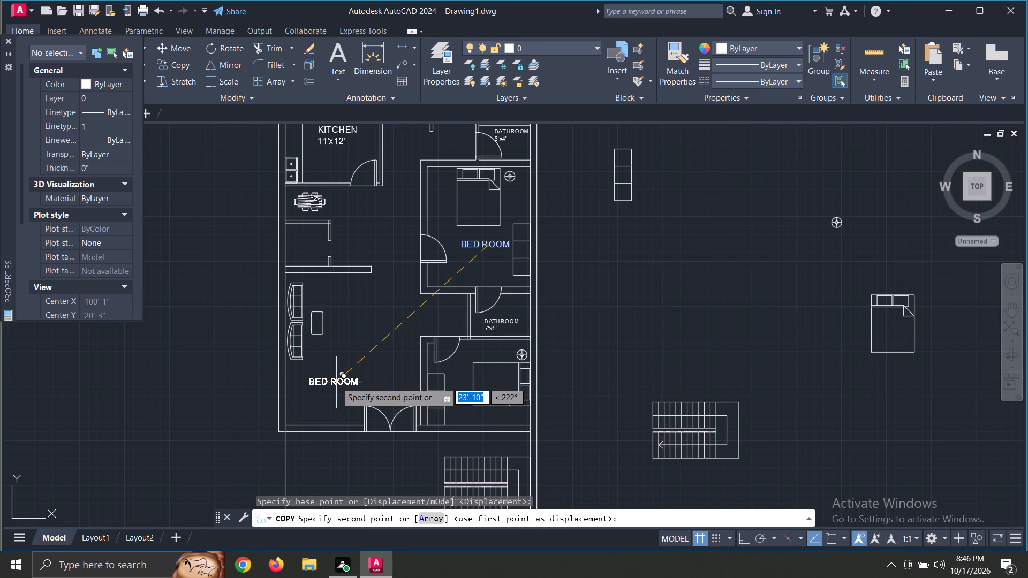
click(336, 382)
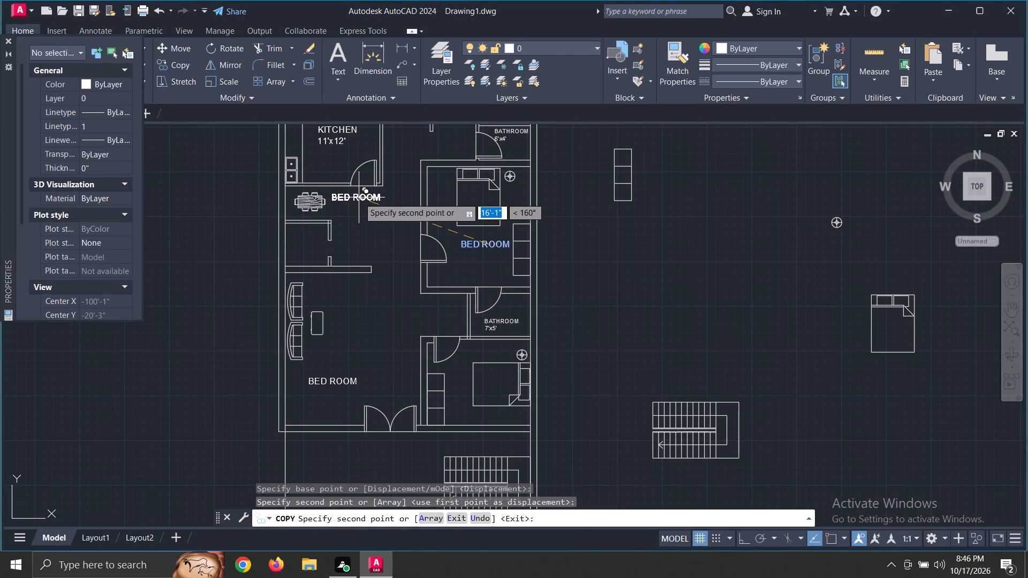
click(359, 197)
scroll(381, 279, down, 2)
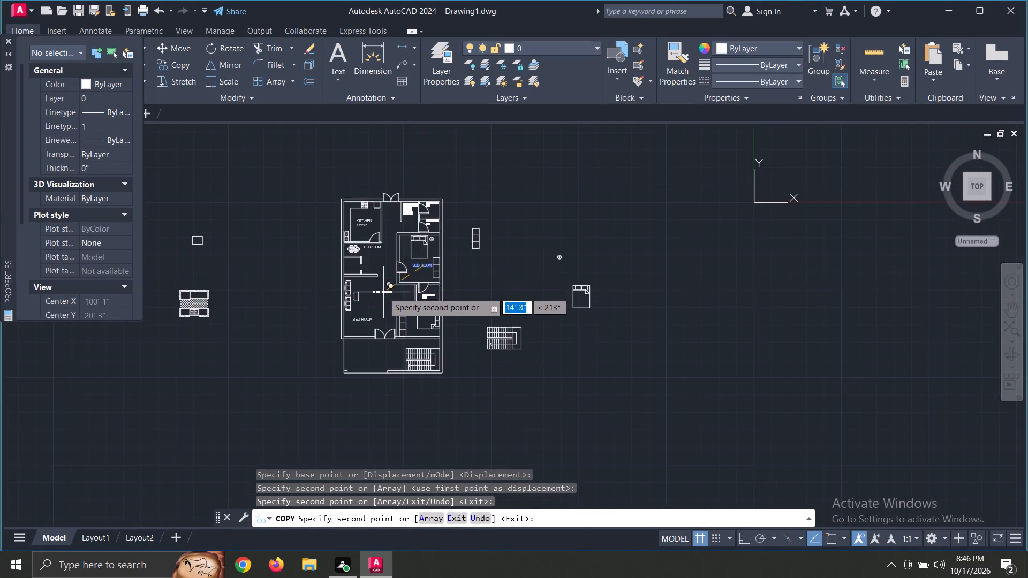
scroll(383, 292, up, 1)
middle_drag(383, 292, 375, 202)
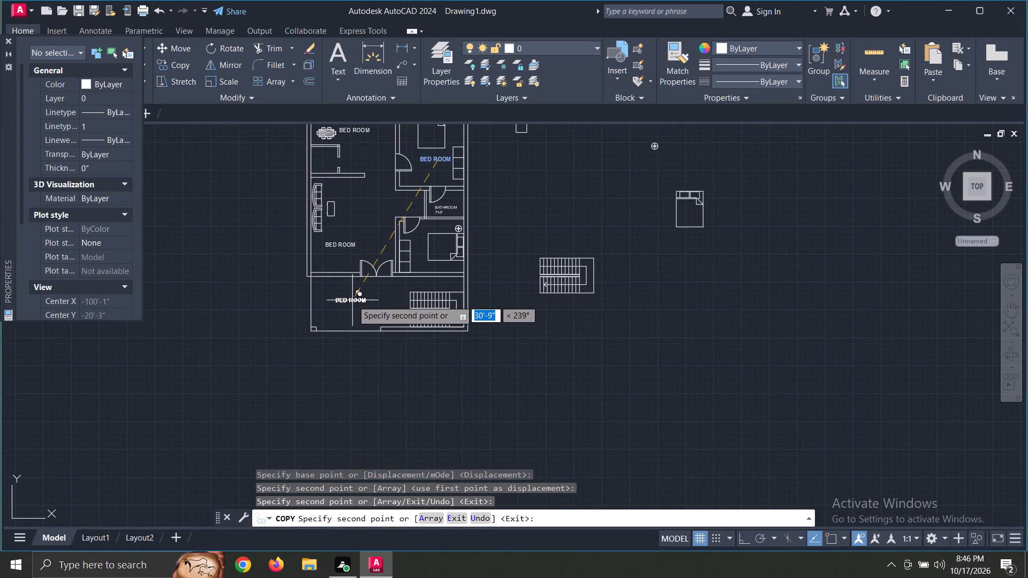
click(350, 299)
middle_drag(397, 269, 372, 319)
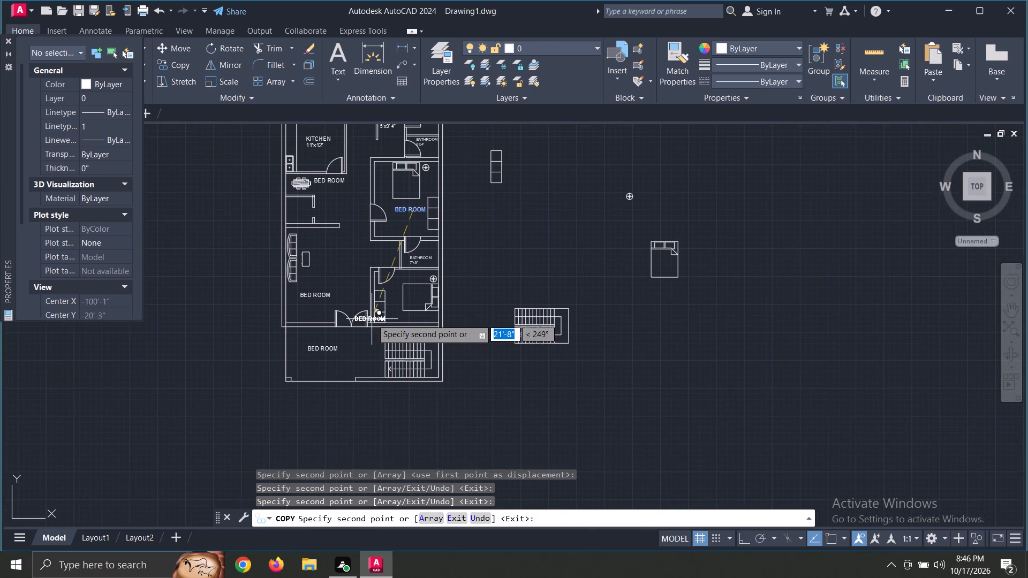
middle_drag(361, 258, 362, 280)
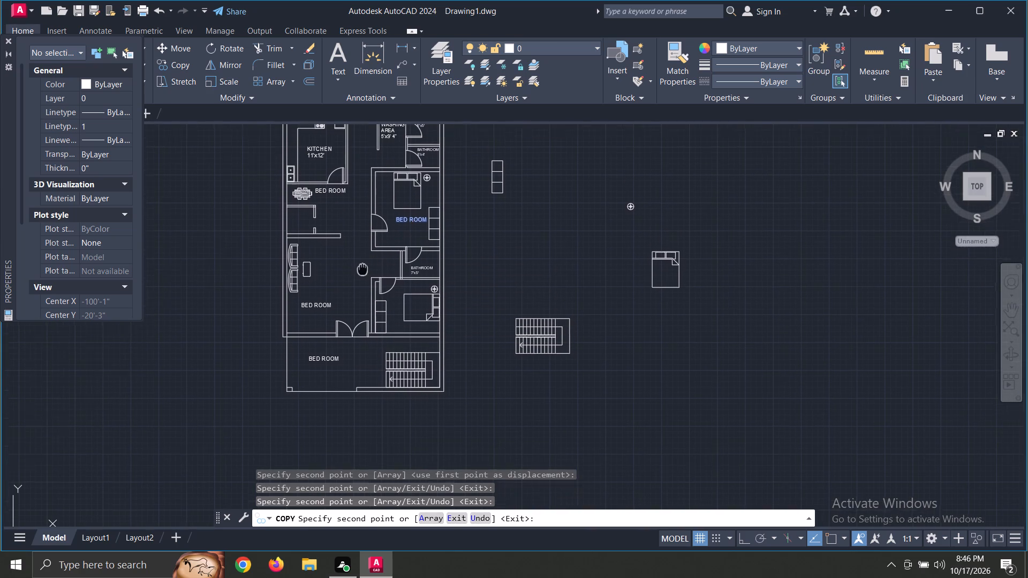
middle_drag(362, 280, 353, 330)
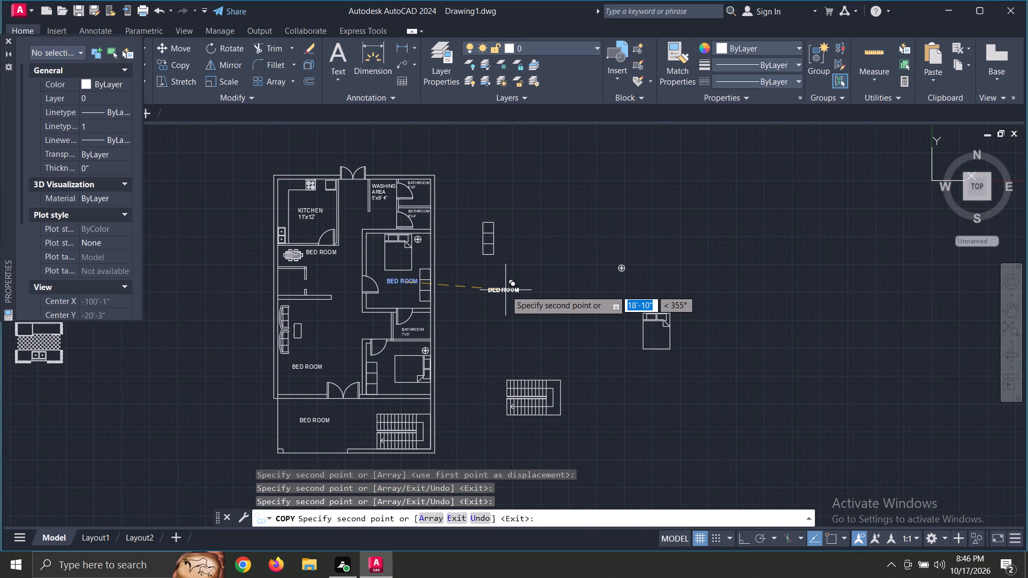
key(Escape)
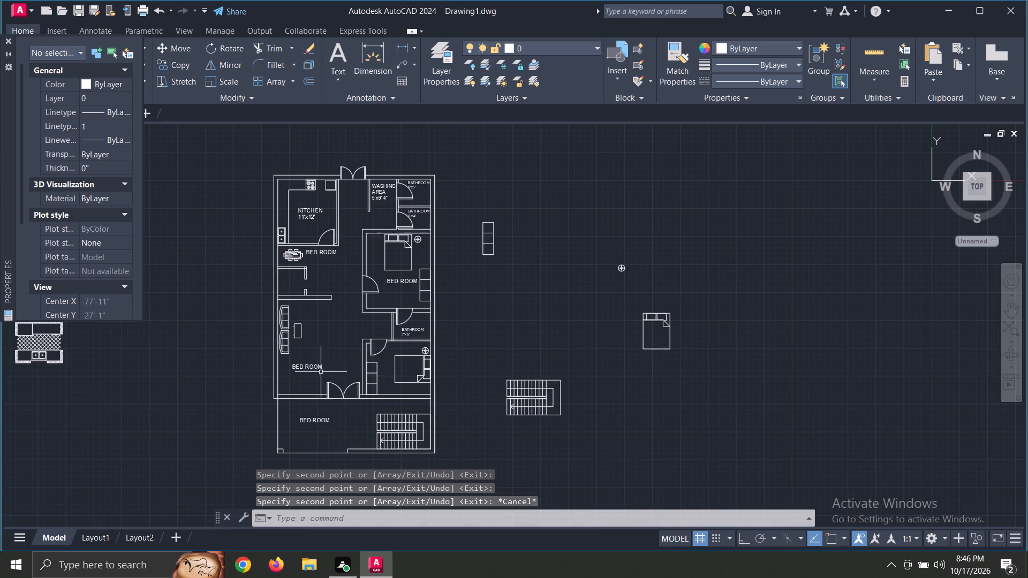
Change the copied label below the sofas to read "HALL".
scroll(319, 372, up, 2)
click(308, 362)
triple_click(308, 362)
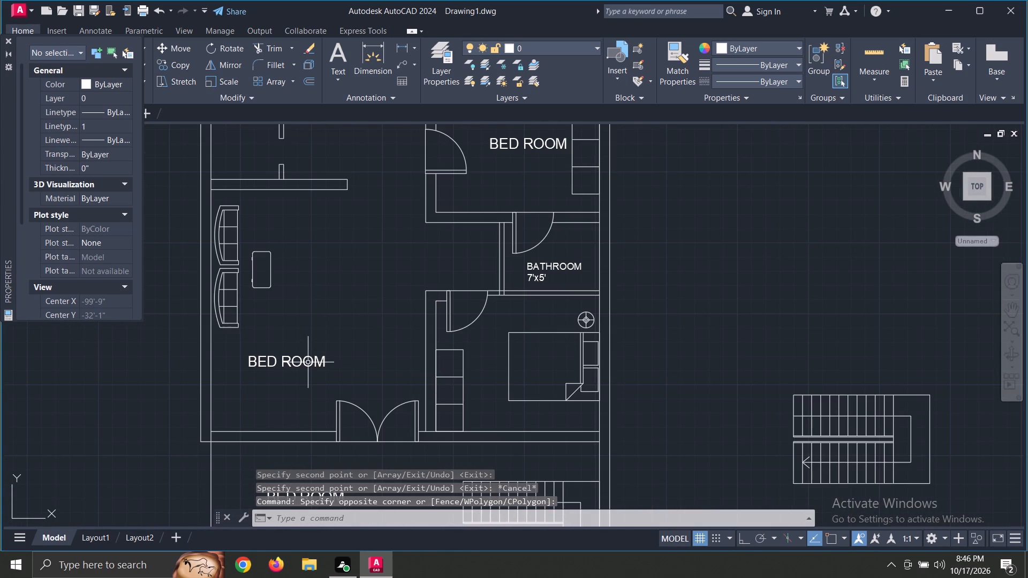
double_click(308, 362)
double_click(290, 361)
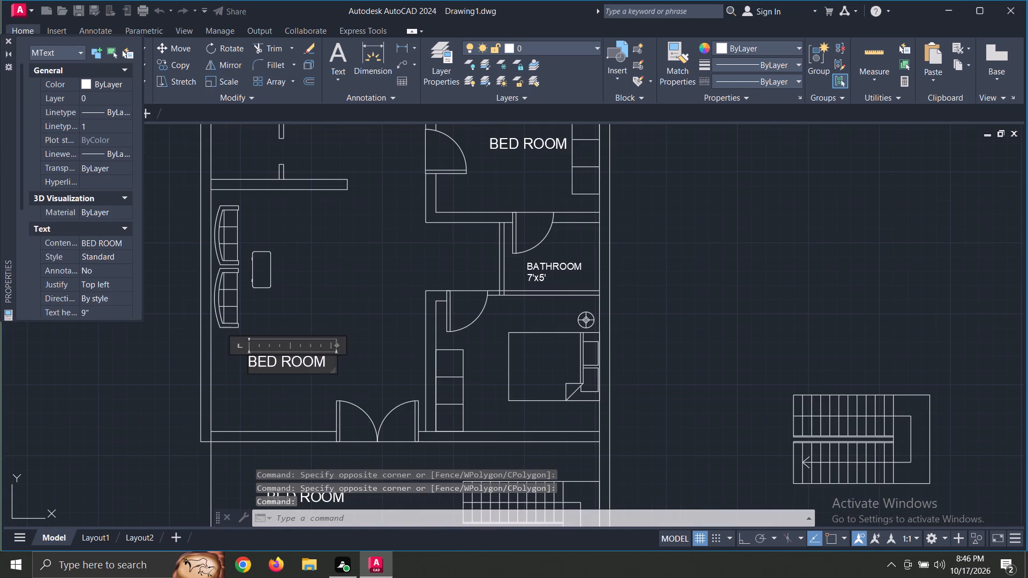
key(Right)
key(Right)
key(Right)
key(Right)
key(Right)
key(Right)
key(Right)
key(Right)
key(Right)
key(Right)
key(Right)
key(Right)
key(Right)
key(Right)
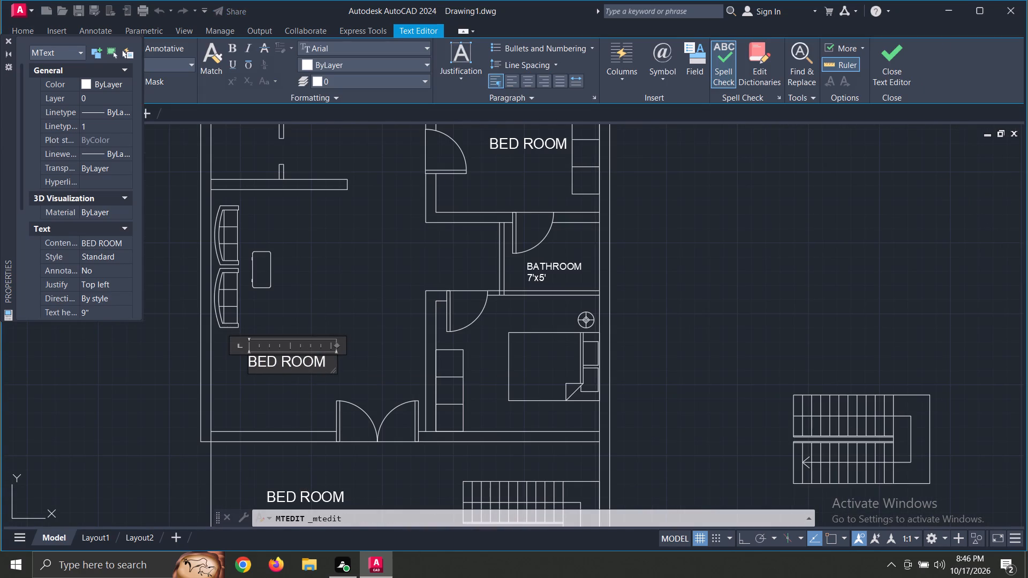
key(BackSpace)
key(BackSpace)
key(BackSpace)
key(BackSpace)
key(BackSpace)
key(BackSpace)
key(BackSpace)
key(BackSpace)
text(HALL)
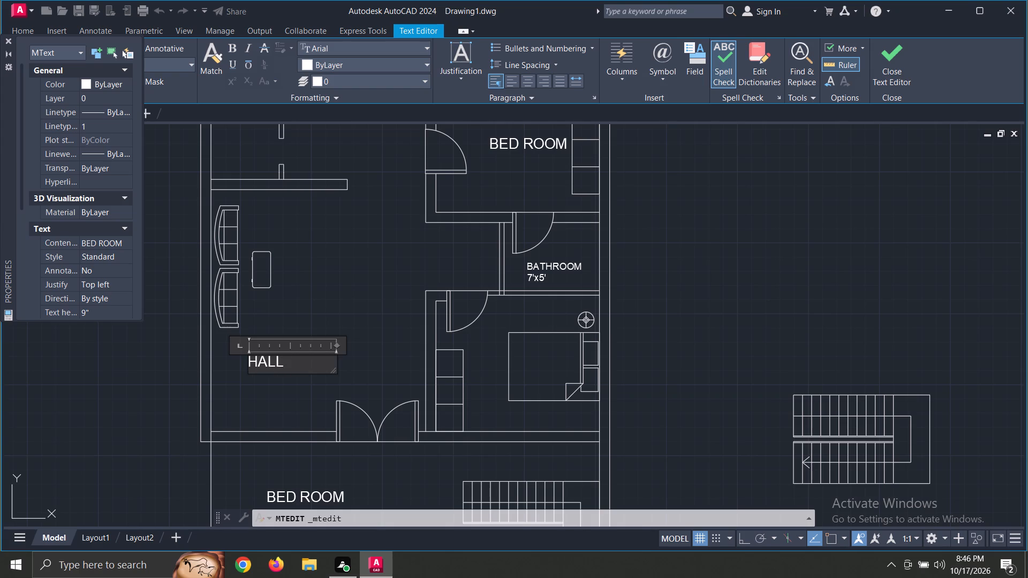
click(305, 301)
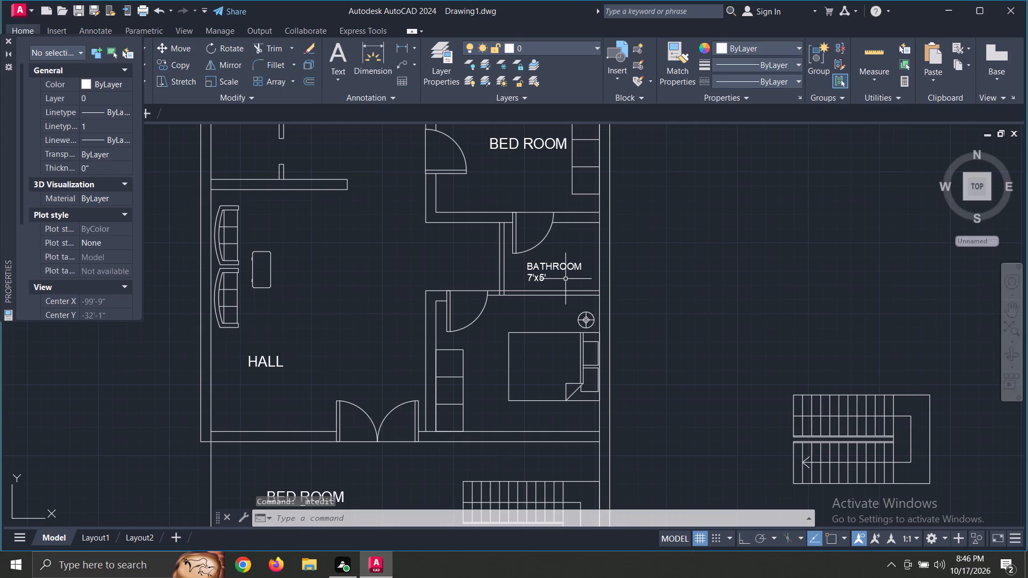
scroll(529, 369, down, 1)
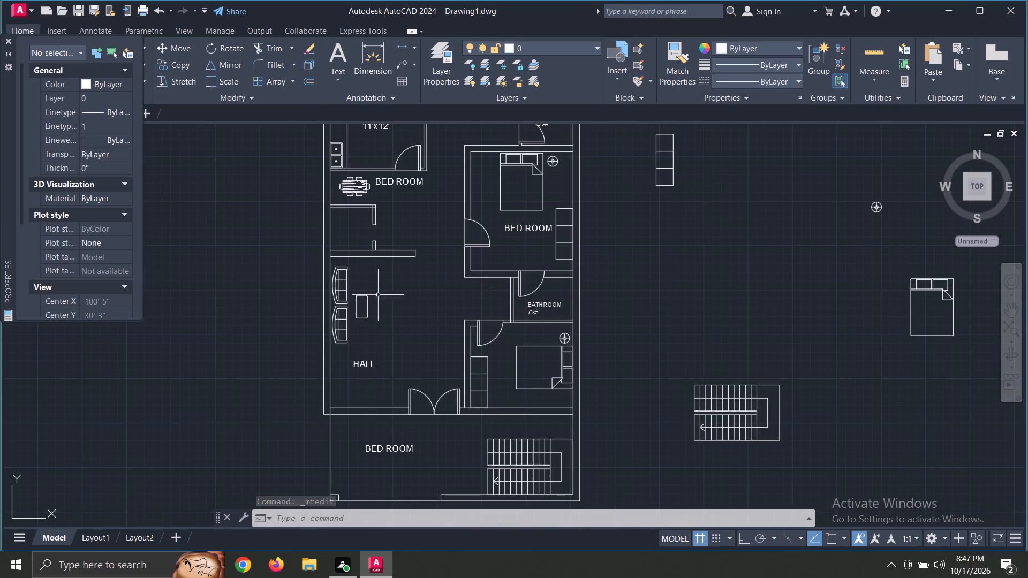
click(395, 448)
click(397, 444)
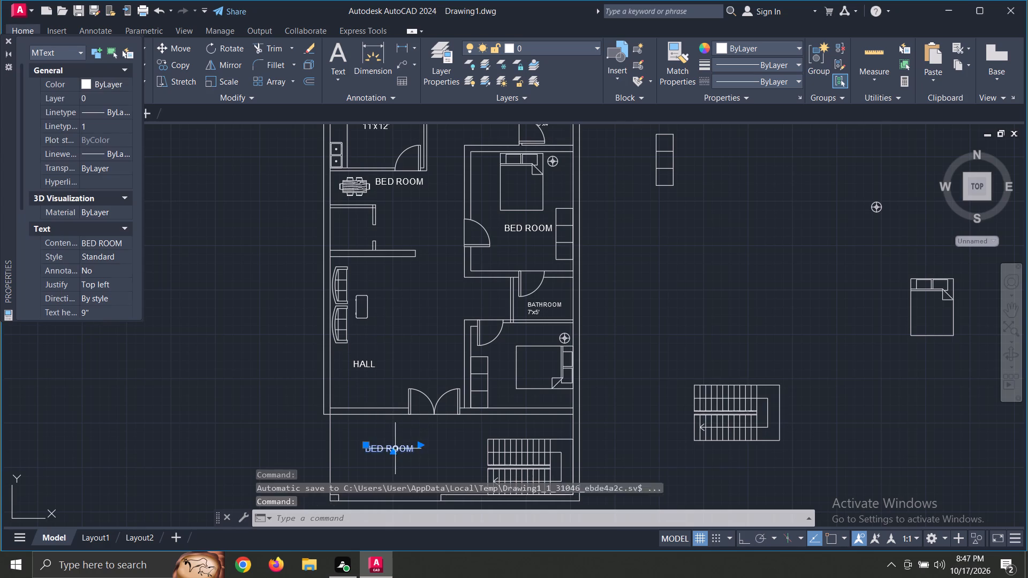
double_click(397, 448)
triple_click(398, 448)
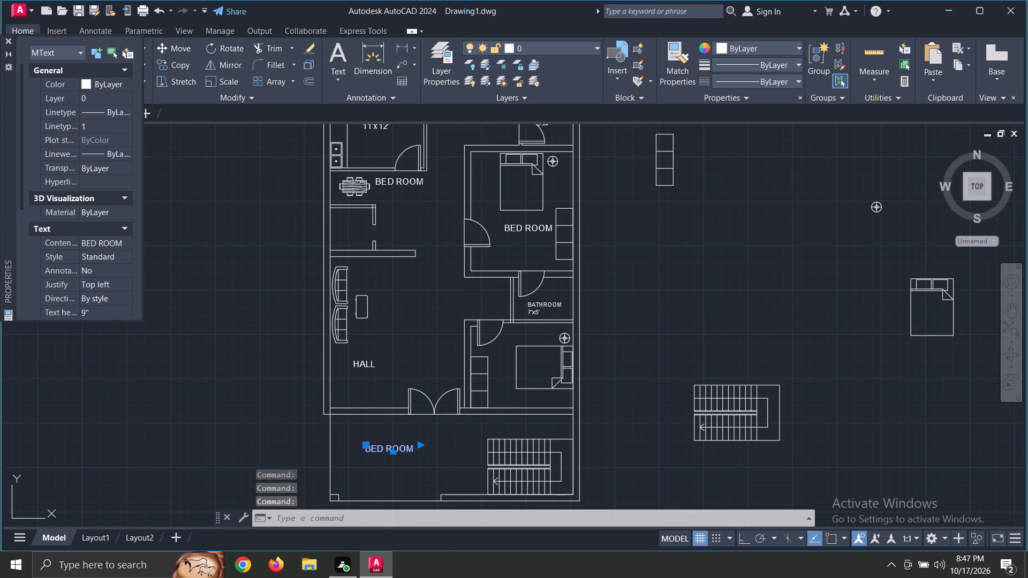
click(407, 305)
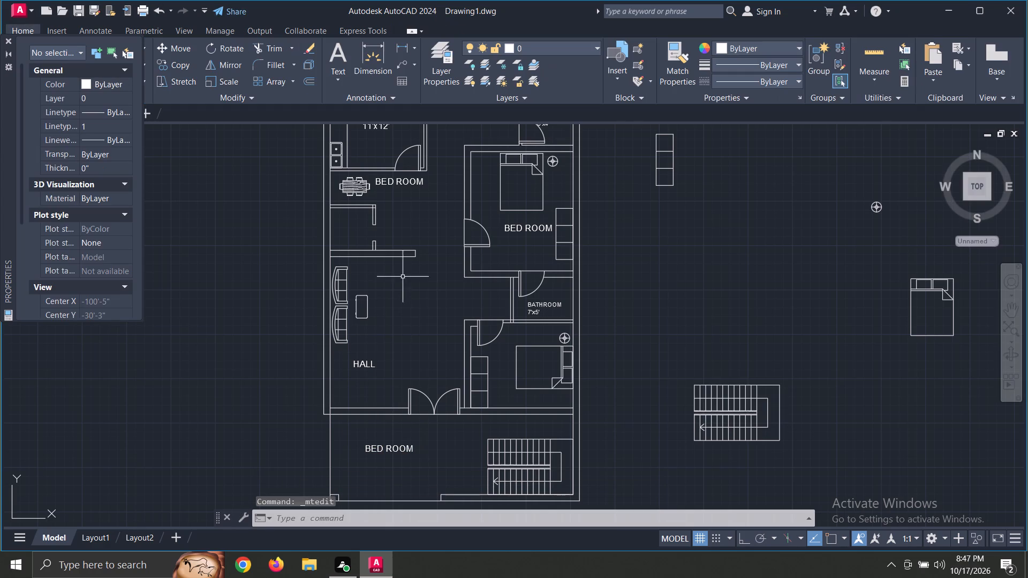
Change the copied label beside the dining table to read "DINING".
double_click(402, 180)
double_click(402, 180)
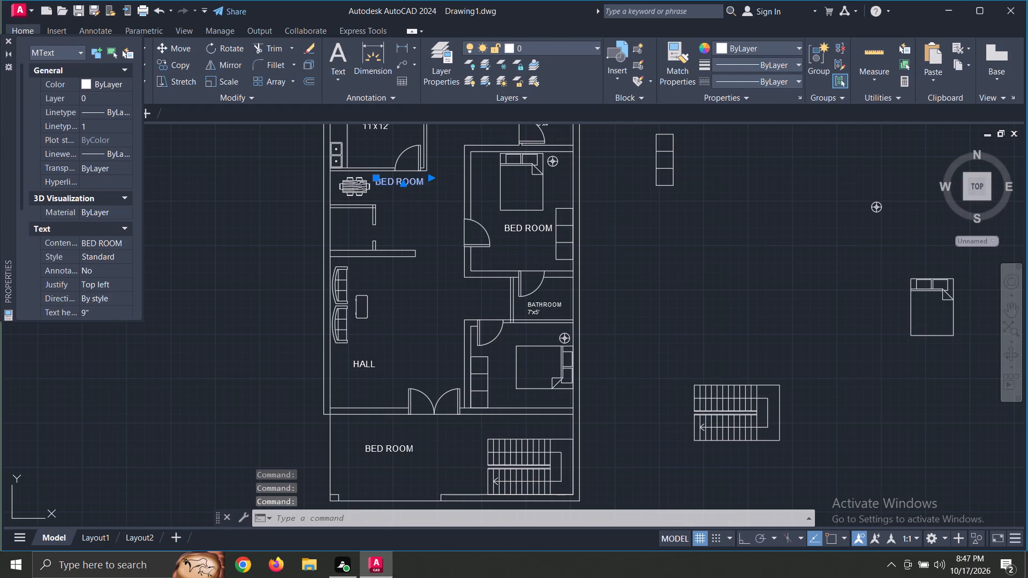
key(Right)
key(Right)
key(Right)
key(Right)
key(Right)
key(Right)
key(Right)
key(Right)
key(Right)
key(Right)
key(Right)
key(Right)
key(Right)
key(Right)
key(Right)
key(Right)
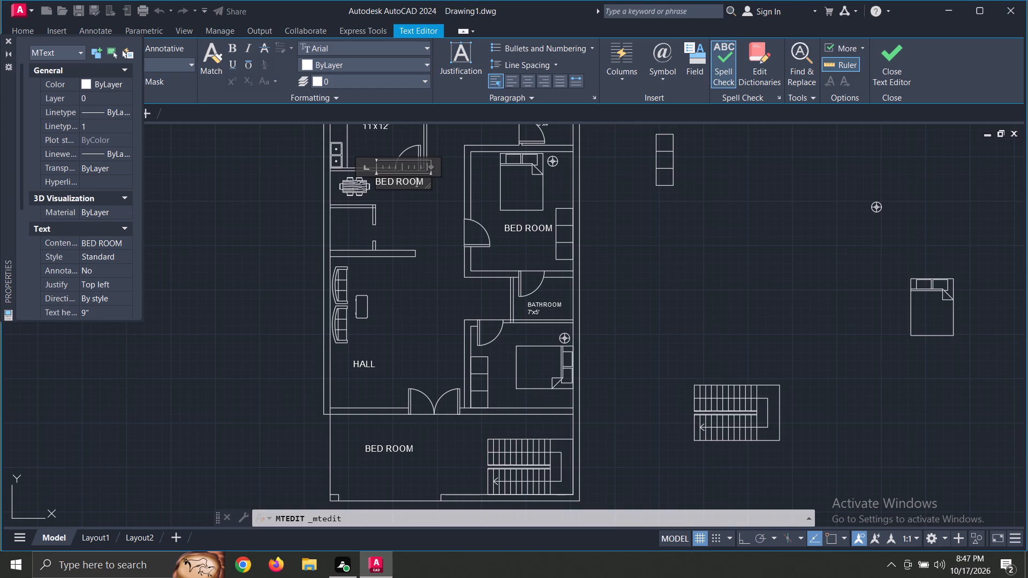
key(BackSpace)
key(BackSpace)
key(BackSpace)
key(BackSpace)
key(BackSpace)
key(BackSpace)
key(BackSpace)
key(BackSpace)
text(DI)
text(NING)
click(421, 214)
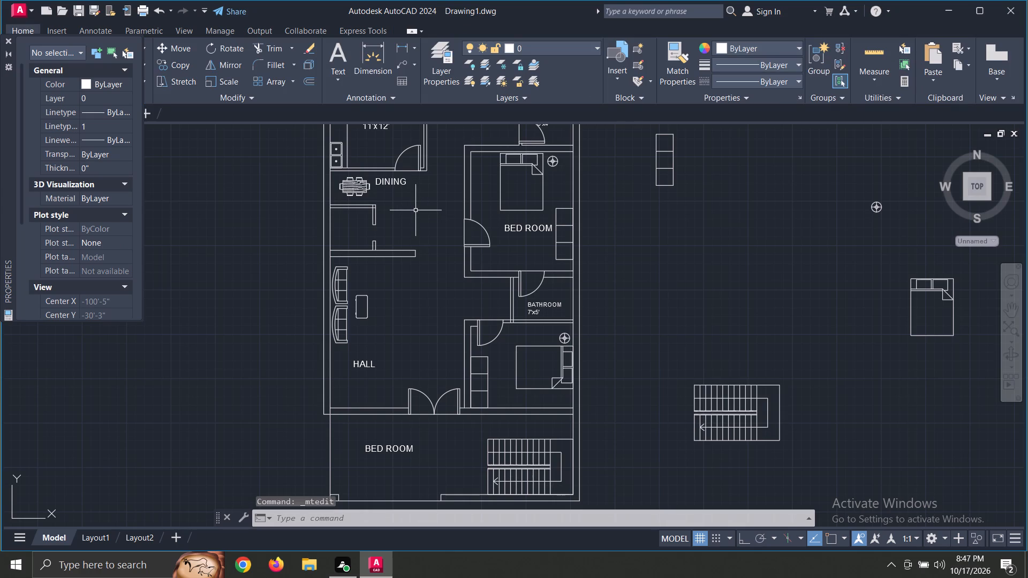
Move the upper bedroom's BED ROOM label slightly left and up, away from the wardrobe.
click(537, 231)
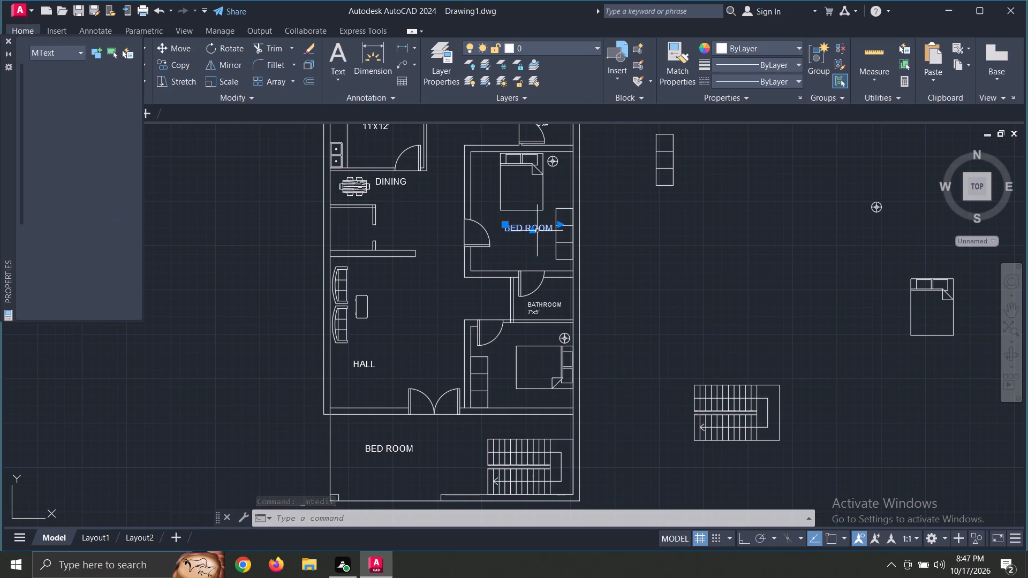
click(504, 222)
click(495, 222)
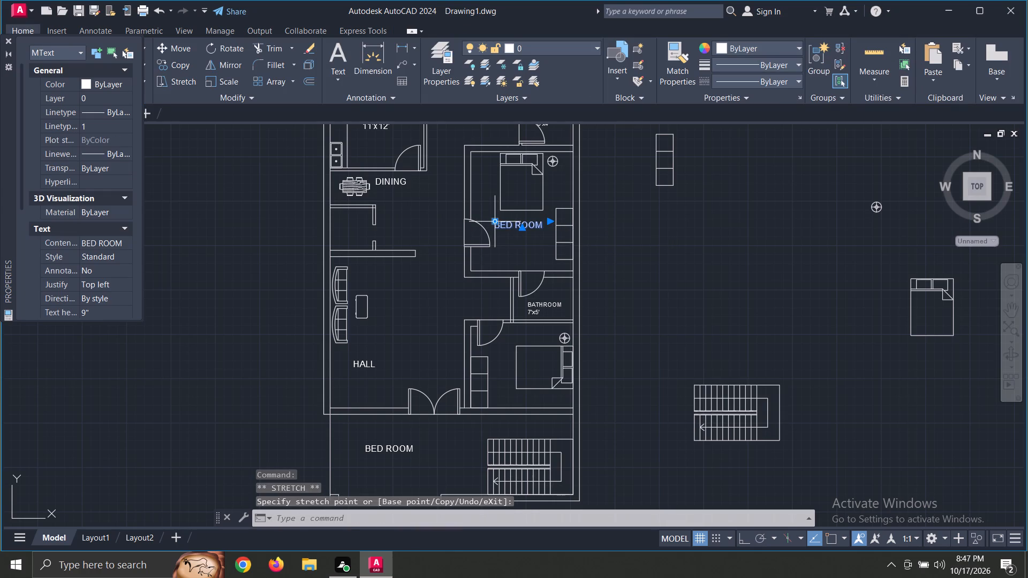
key(Escape)
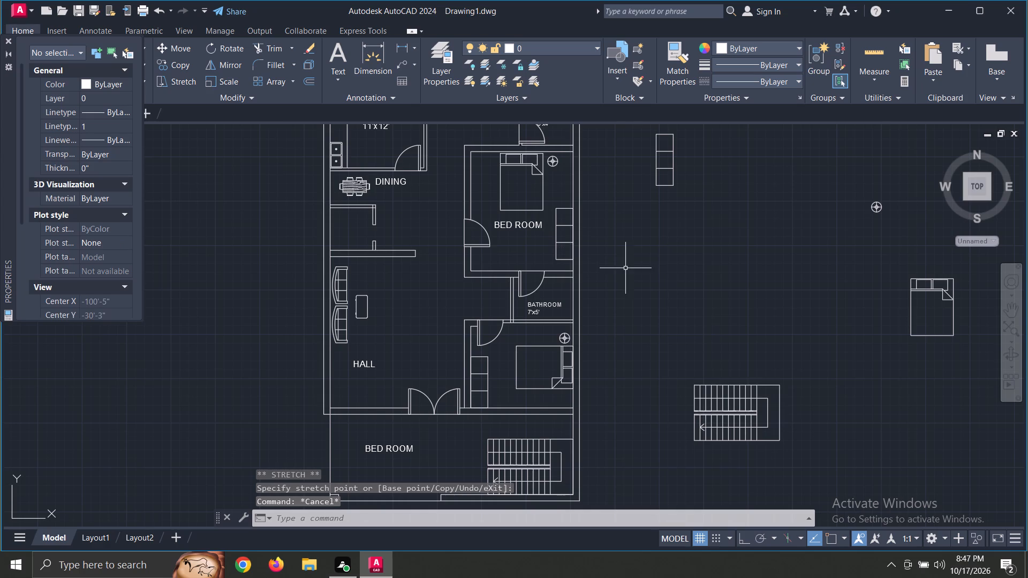
Add the dimensions 12'x14' on a second line of the upper bedroom's BED ROOM label.
middle_drag(639, 273, 633, 332)
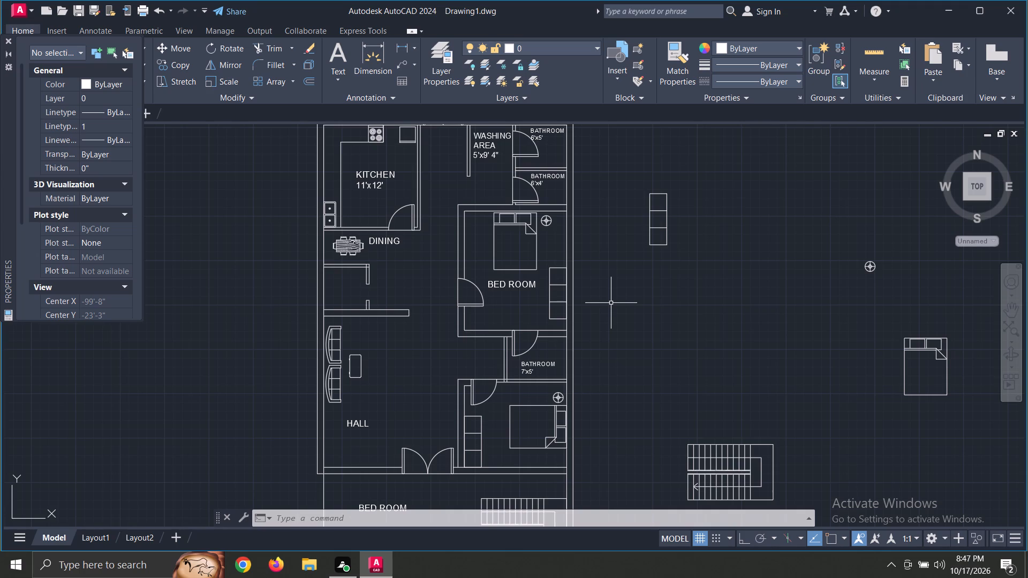
double_click(508, 285)
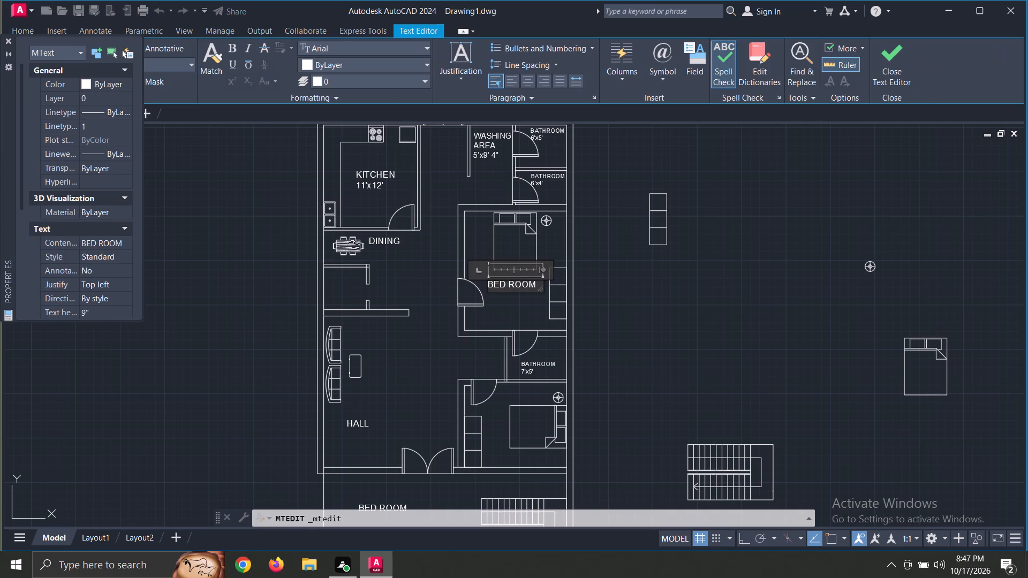
click(534, 285)
key(Return)
text(12')
key(x)
text(14)
key(apostrophe)
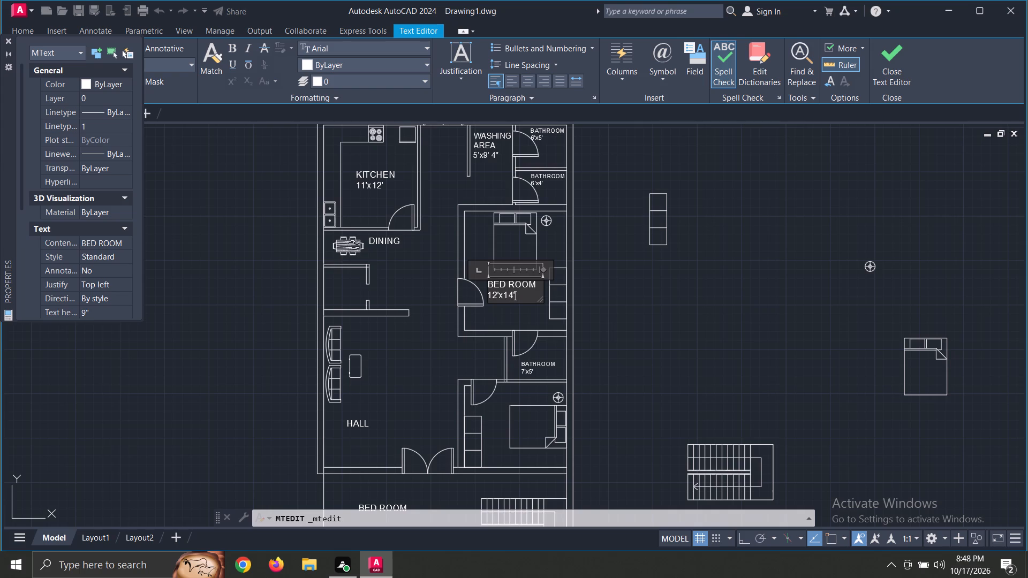
click(527, 311)
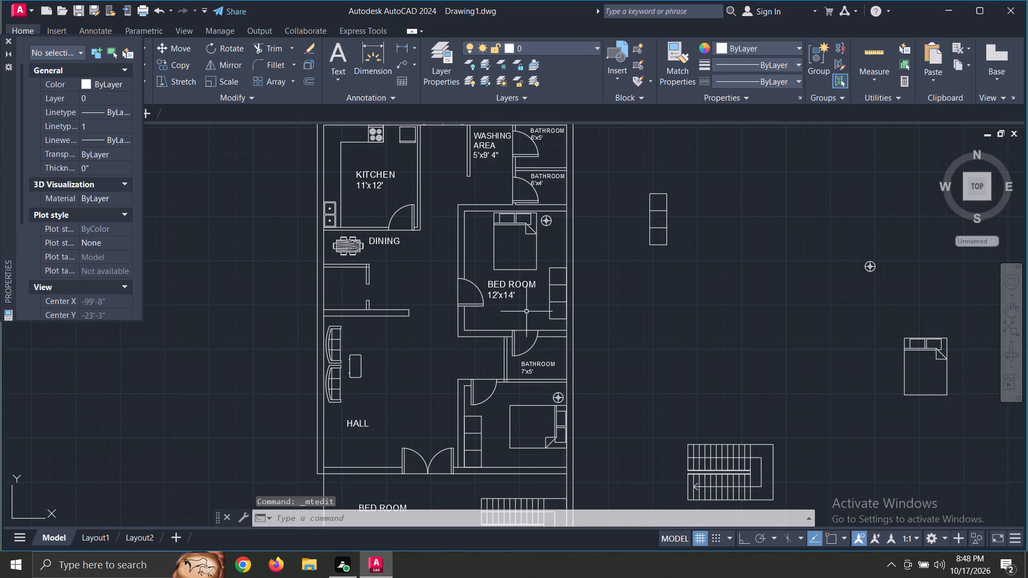
Add the dimensions 15'9"x18' on a second line of the HALL label.
click(358, 419)
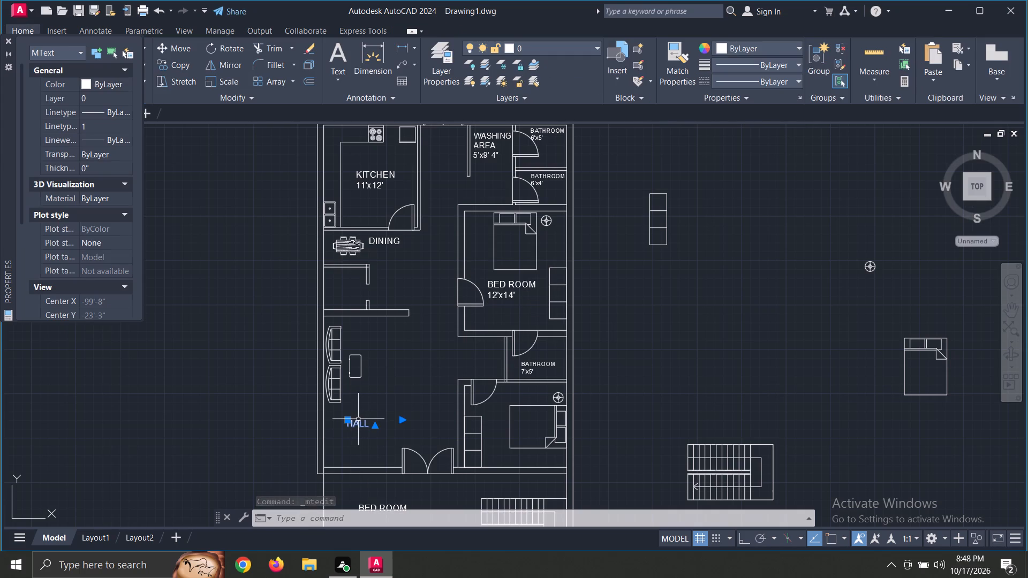
double_click(358, 421)
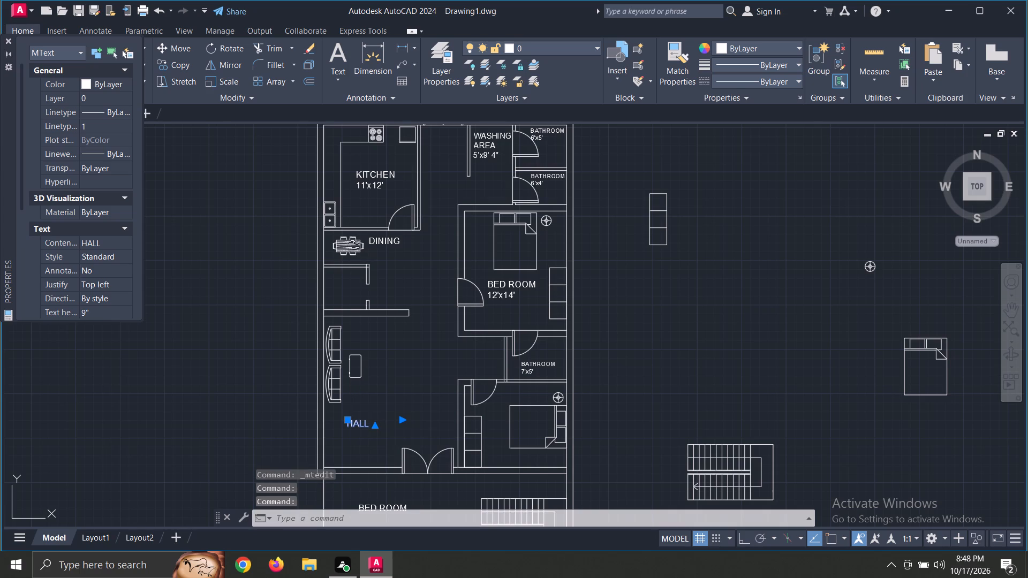
key(Right)
key(Right)
key(Right)
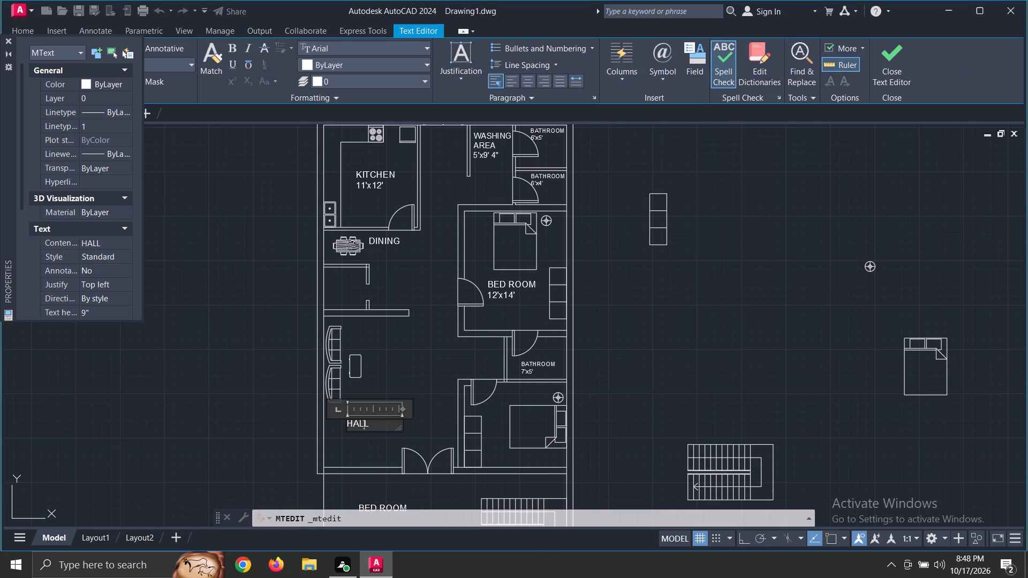
key(Right)
key(Right)
key(Return)
text(15')
text(9")
key(x)
text(18')
click(421, 362)
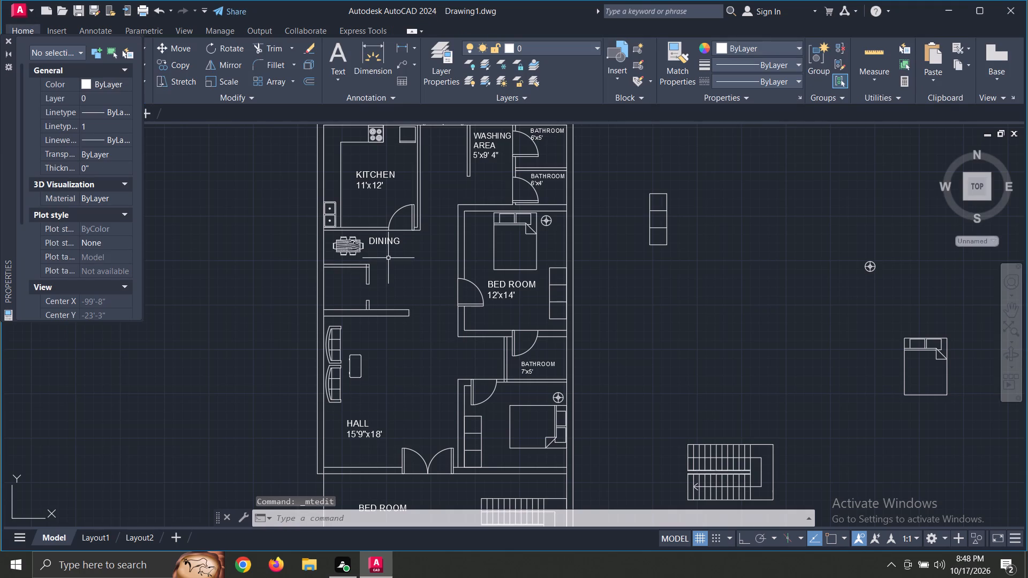
Add the dimensions 11'x4' on a second line of the DINING label.
click(388, 241)
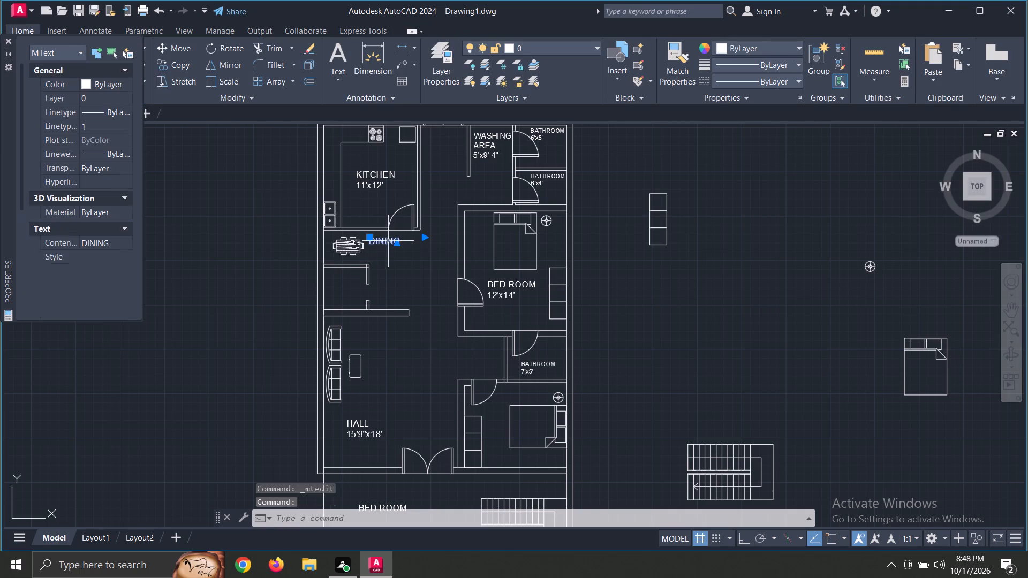
double_click(388, 241)
click(410, 239)
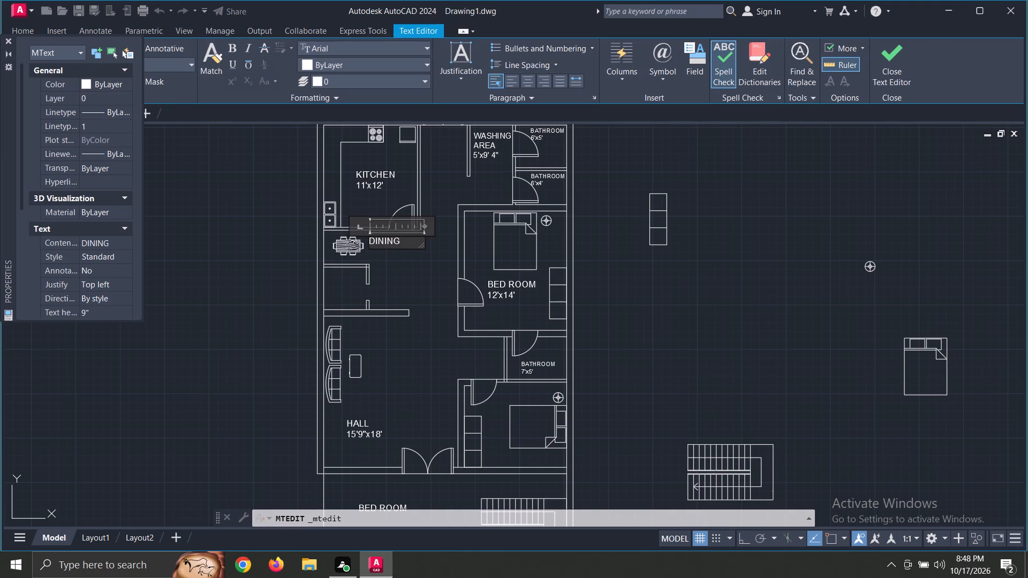
key(Return)
text(11')
key(x)
text(4')
key(Return)
key(BackSpace)
click(416, 270)
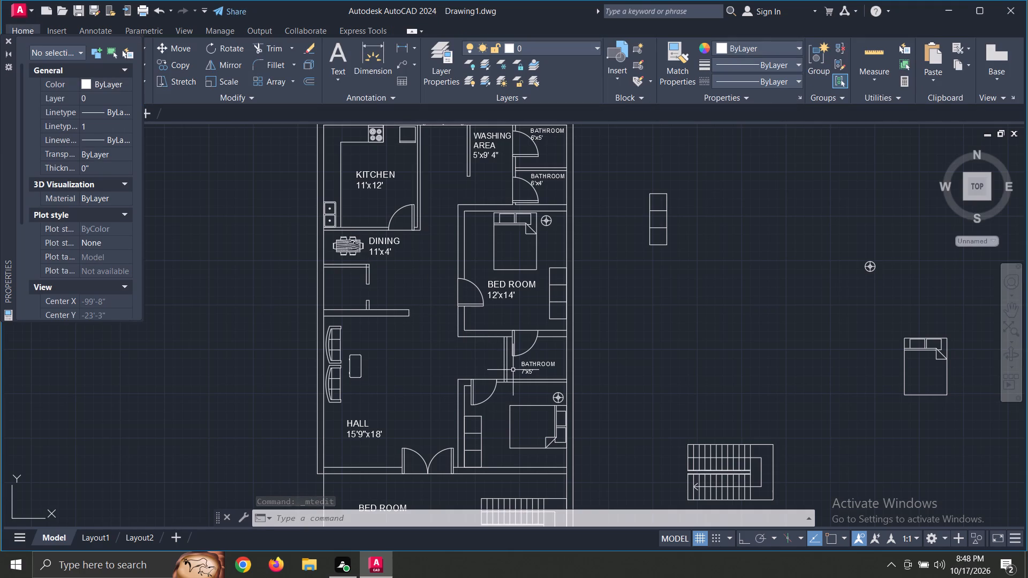
Change the BED ROOM label in the front area beside the stairs to read "PORTICO" with 17'x9' on a second line.
scroll(513, 369, up, 1)
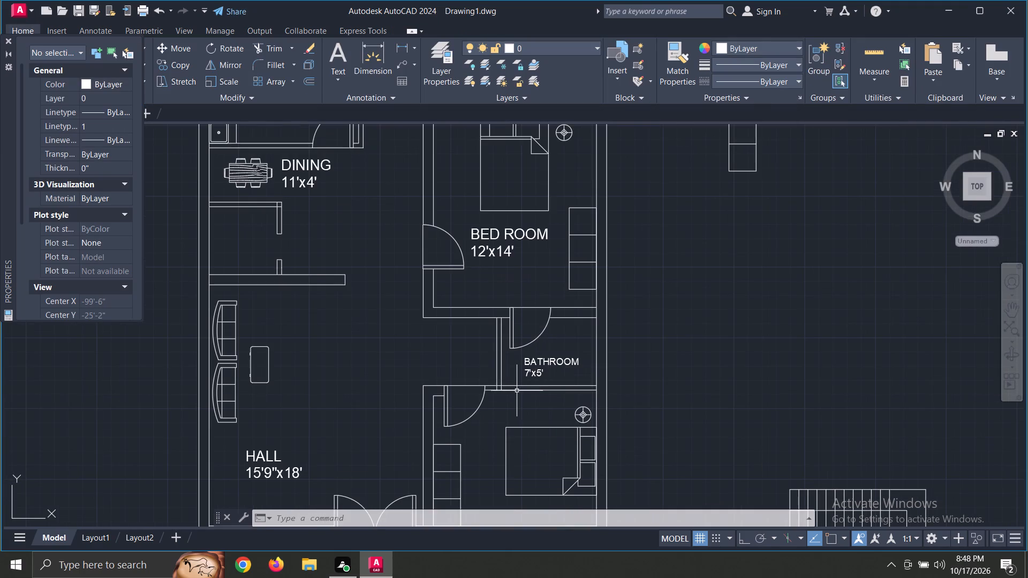
scroll(516, 392, down, 1)
middle_drag(520, 401, 504, 361)
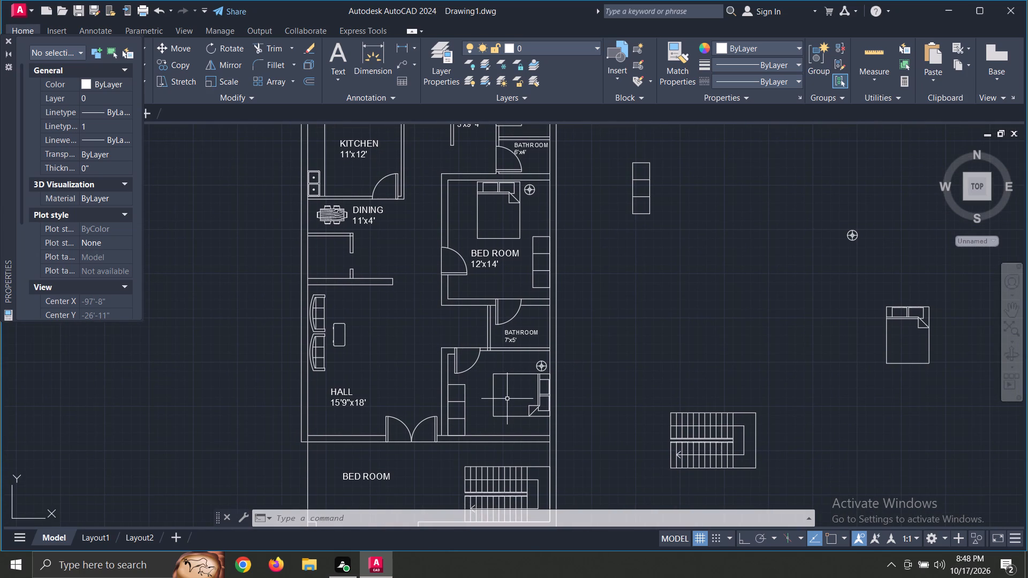
double_click(363, 478)
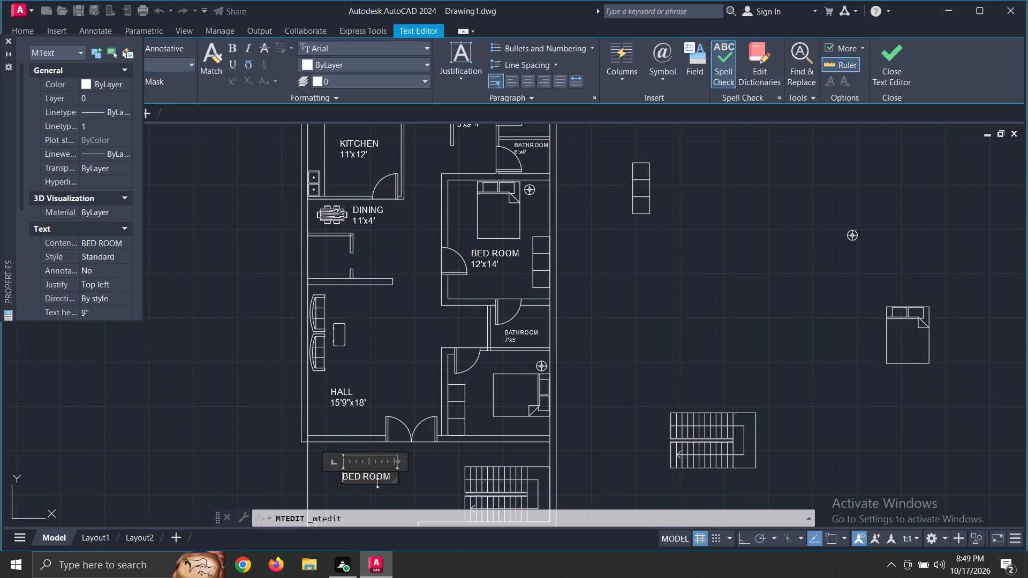
click(390, 474)
key(BackSpace)
key(BackSpace)
key(BackSpace)
key(BackSpace)
key(BackSpace)
key(BackSpace)
key(BackSpace)
key(BackSpace)
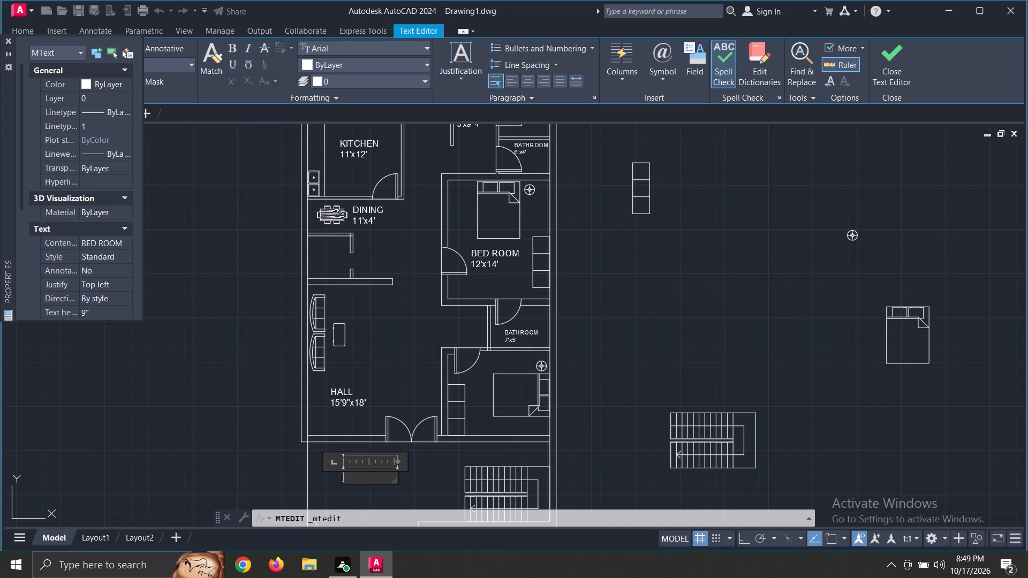
text(PO)
key(r)
text(TICO)
key(Return)
text(17')
key(x)
key(6)
key(BackSpace)
text(9')
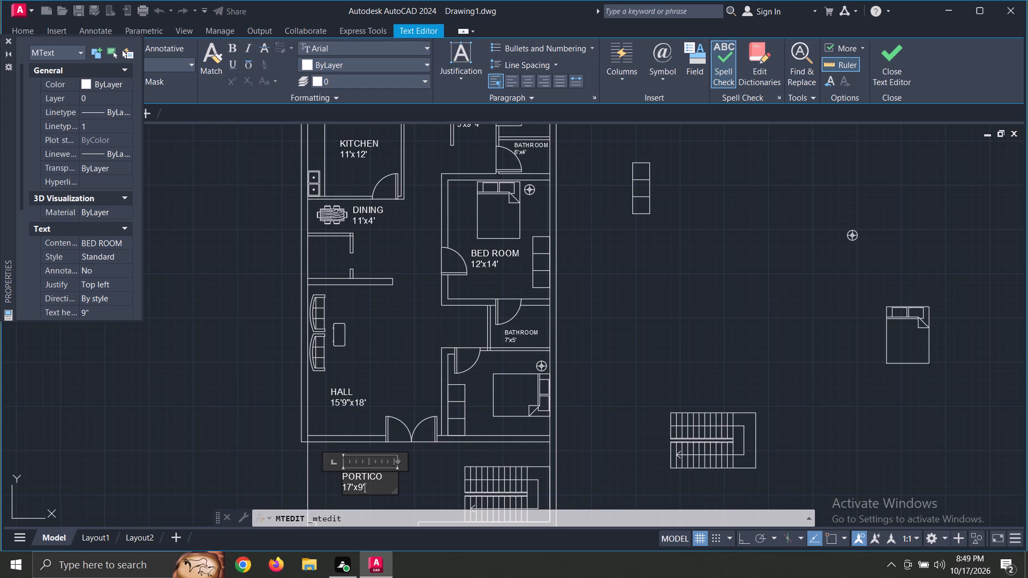
Complete the PORTICO label's dimensions so the second line reads 17'x9'10".
text(10")
click(244, 459)
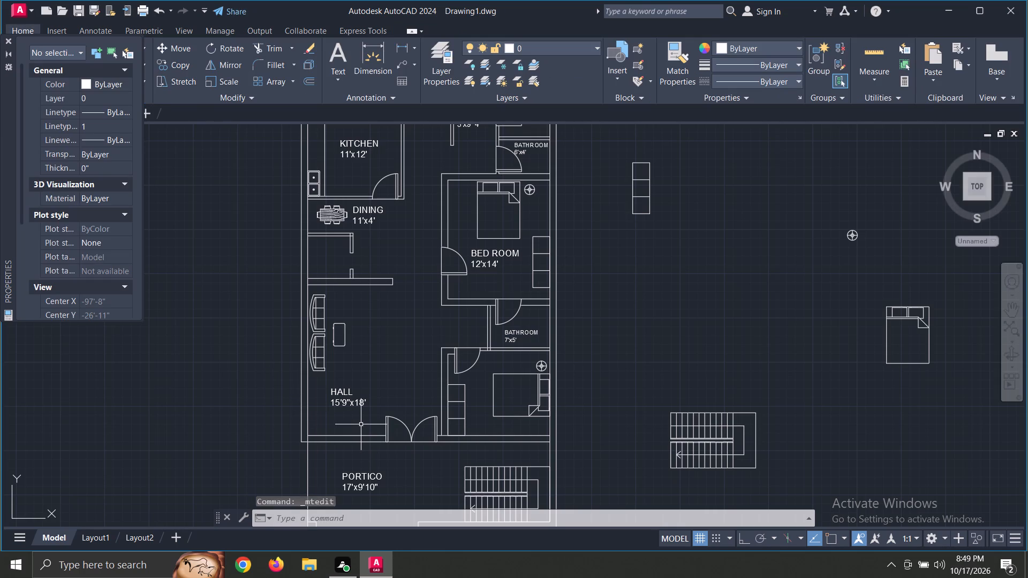
Add multiline text reading "POOJA ROOM" with 5'x5' on a second line inside the small room between DINING and HALL.
middle_drag(415, 430, 415, 432)
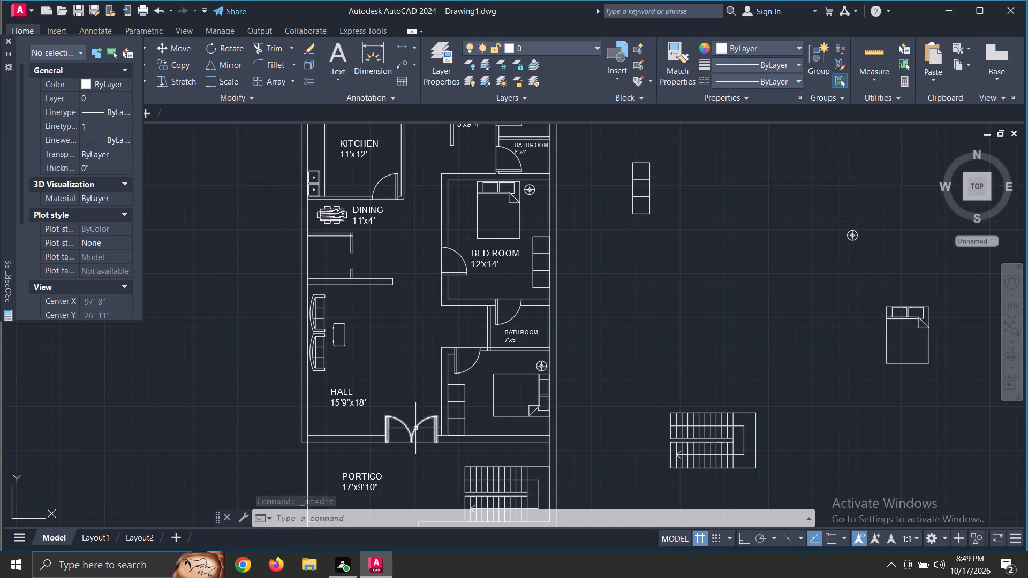
middle_drag(415, 432, 407, 478)
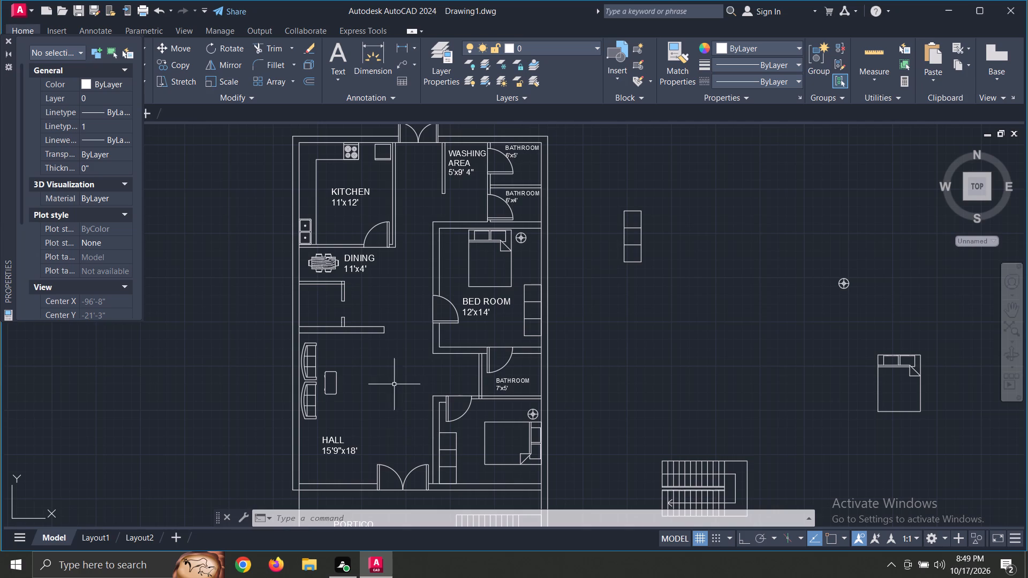
scroll(311, 311, up, 1)
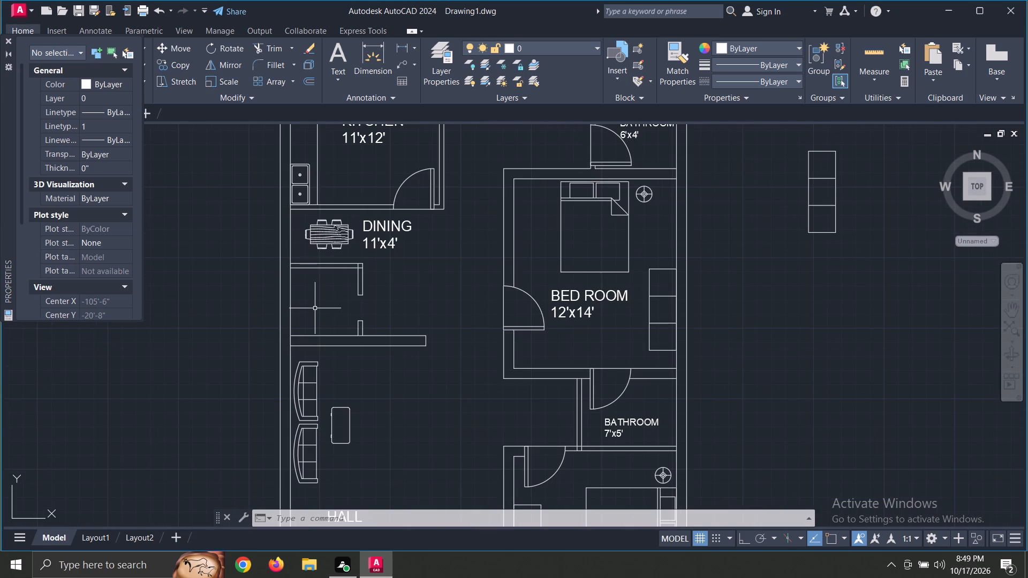
text(MT)
key(space)
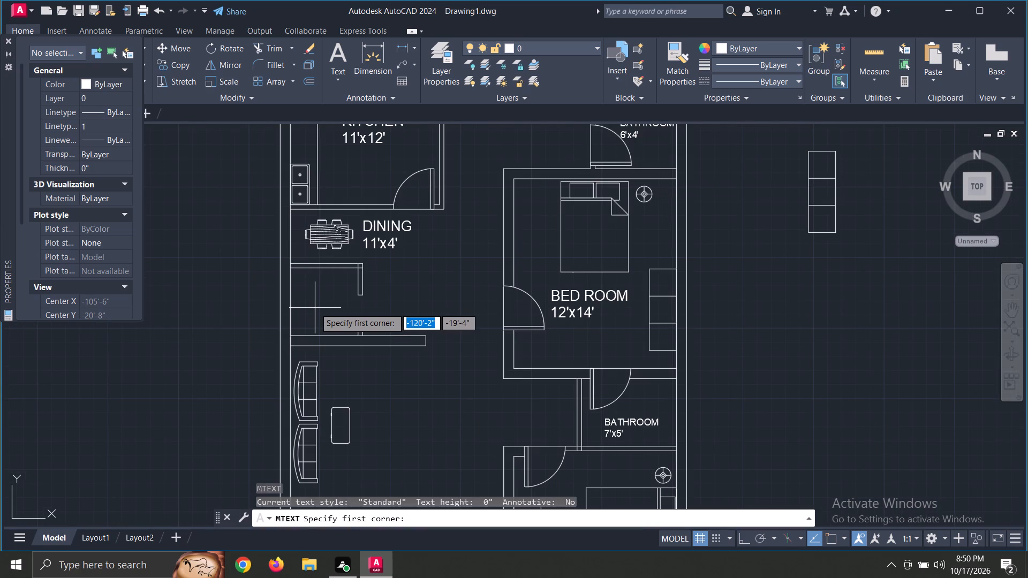
click(306, 286)
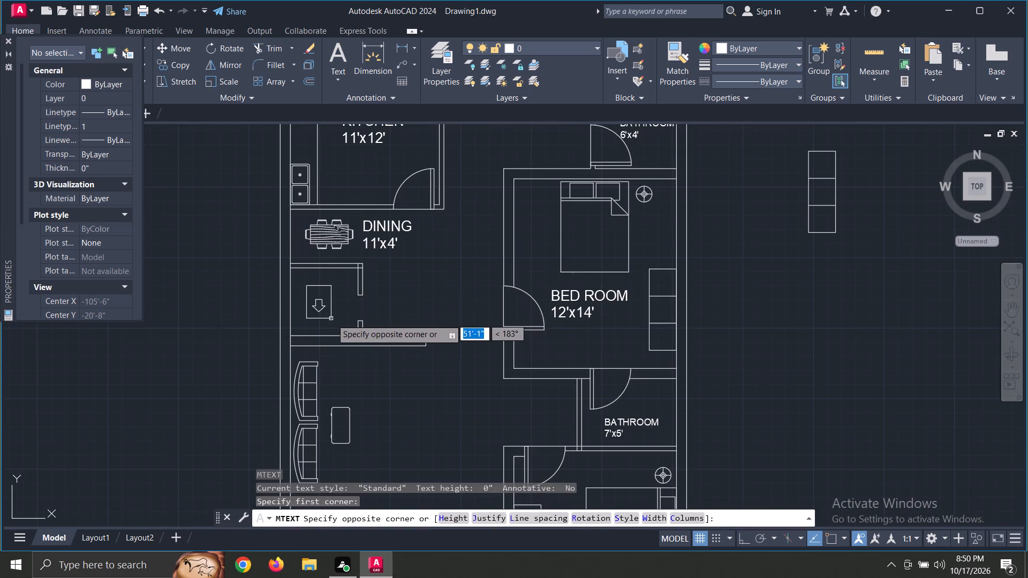
click(348, 324)
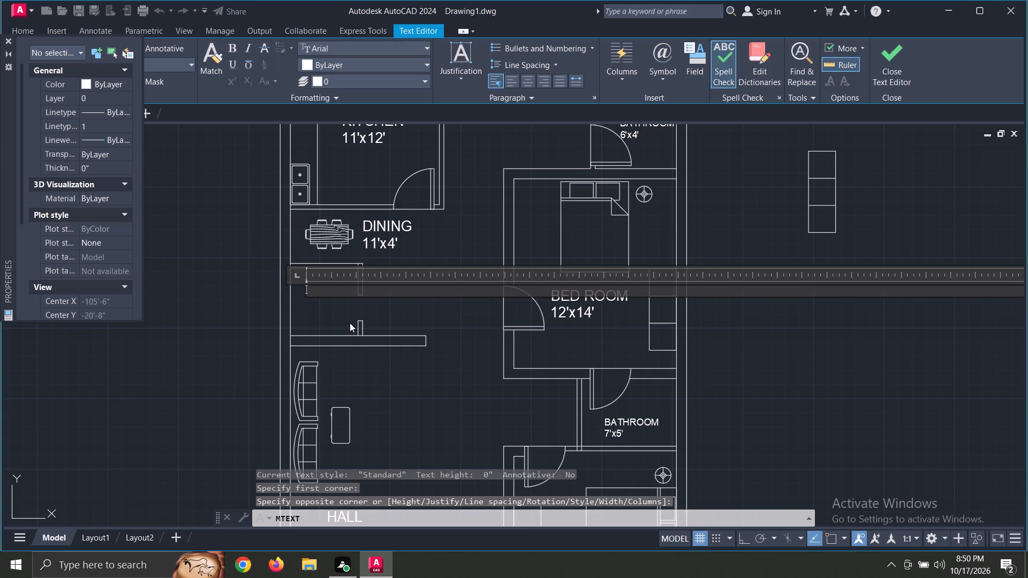
text(POOJA)
key(space)
text(ROOM)
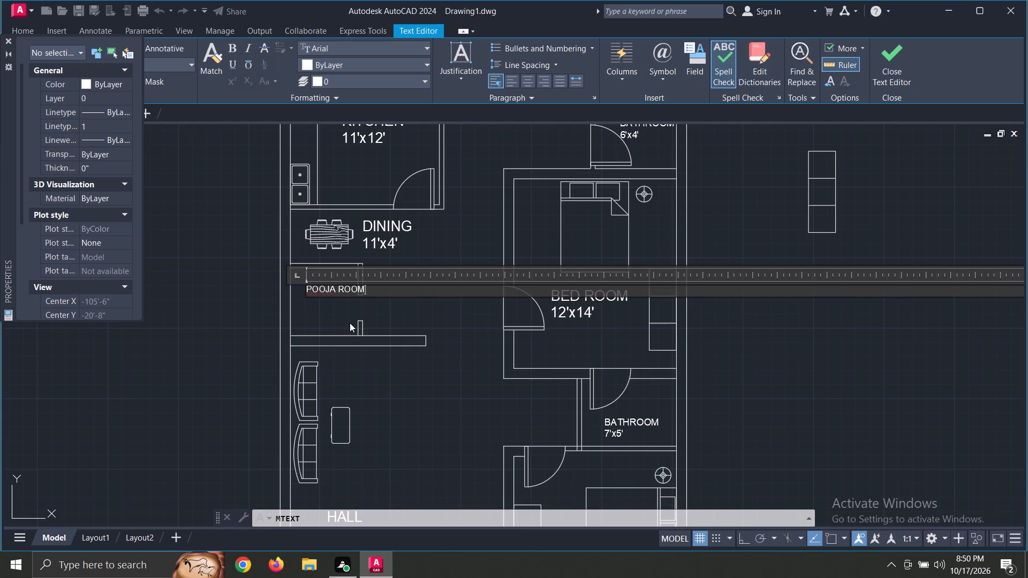
key(Return)
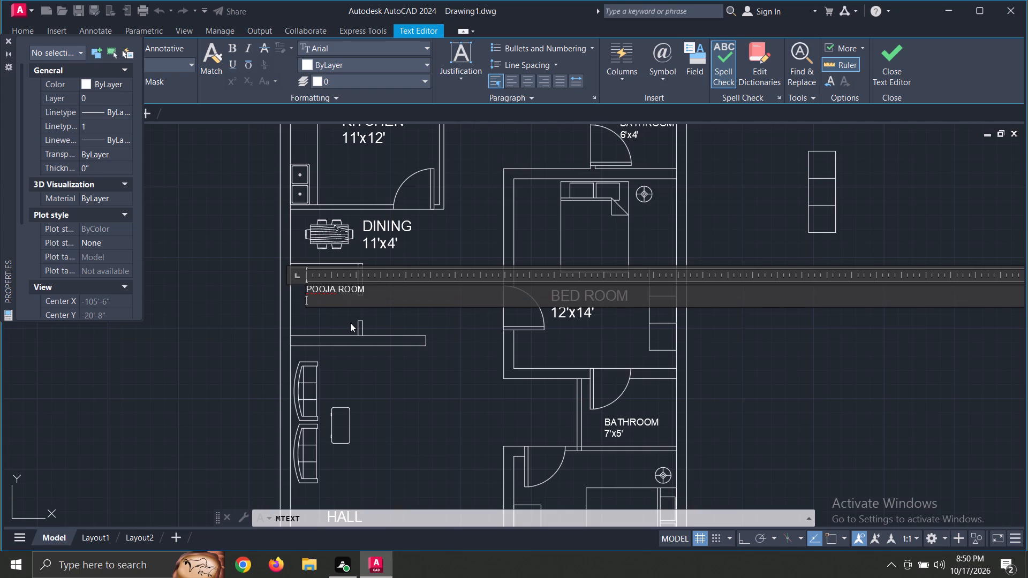
text(5')
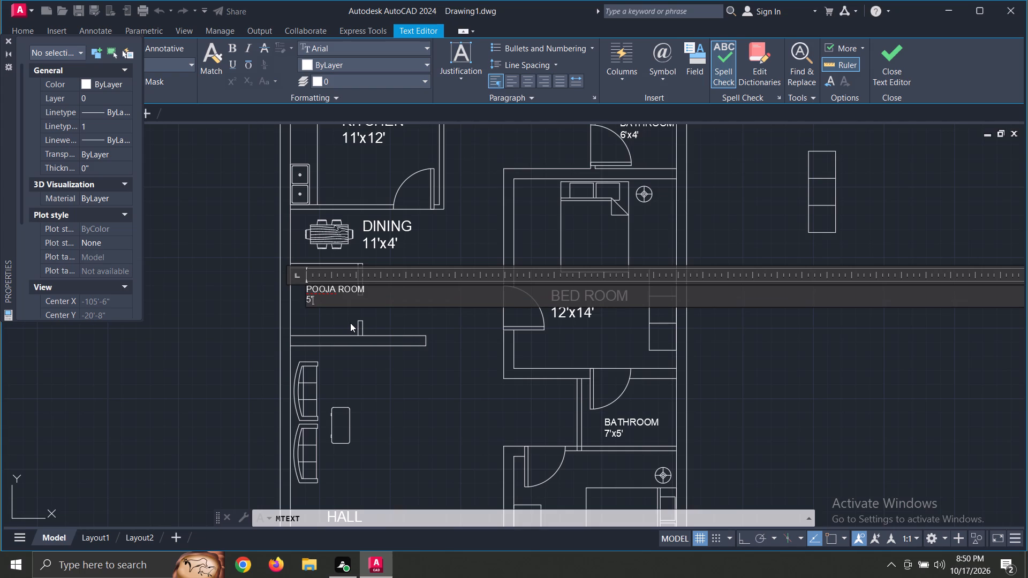
key(x)
text(5')
click(342, 318)
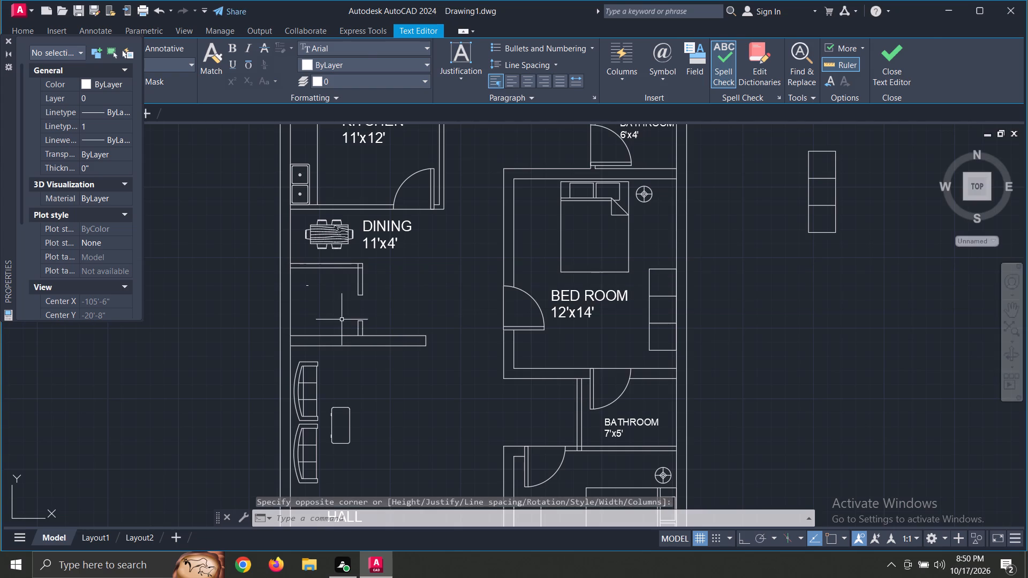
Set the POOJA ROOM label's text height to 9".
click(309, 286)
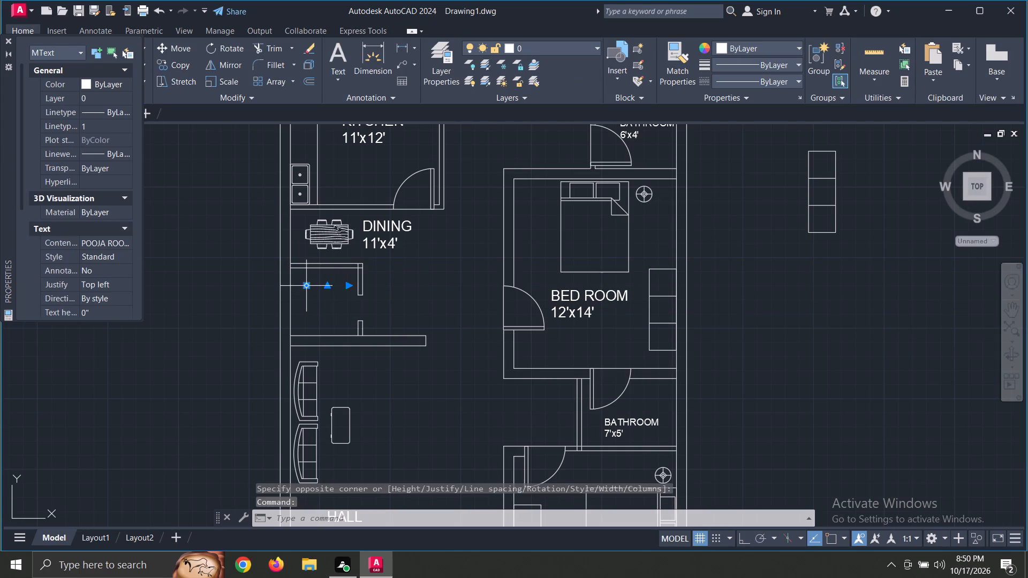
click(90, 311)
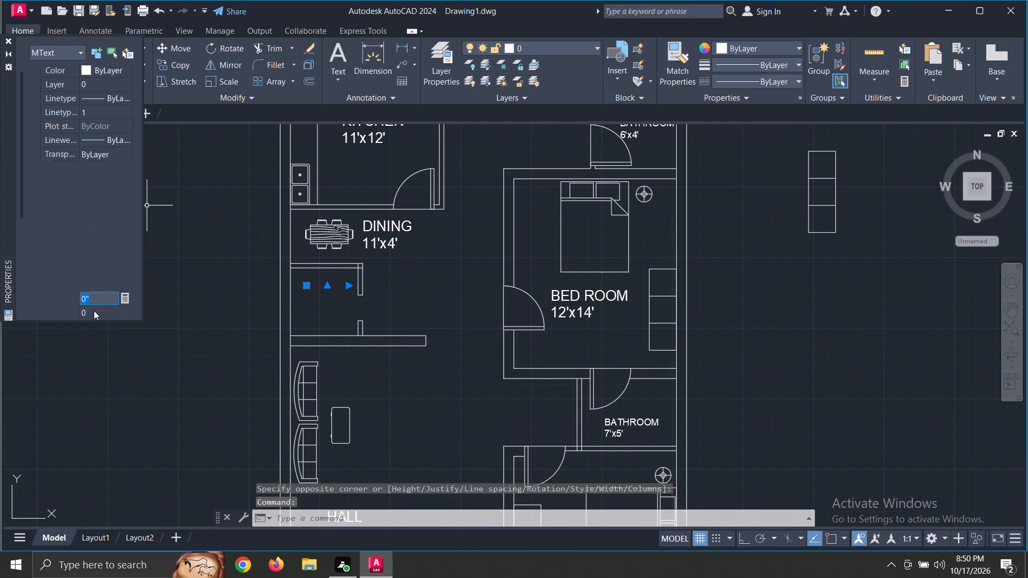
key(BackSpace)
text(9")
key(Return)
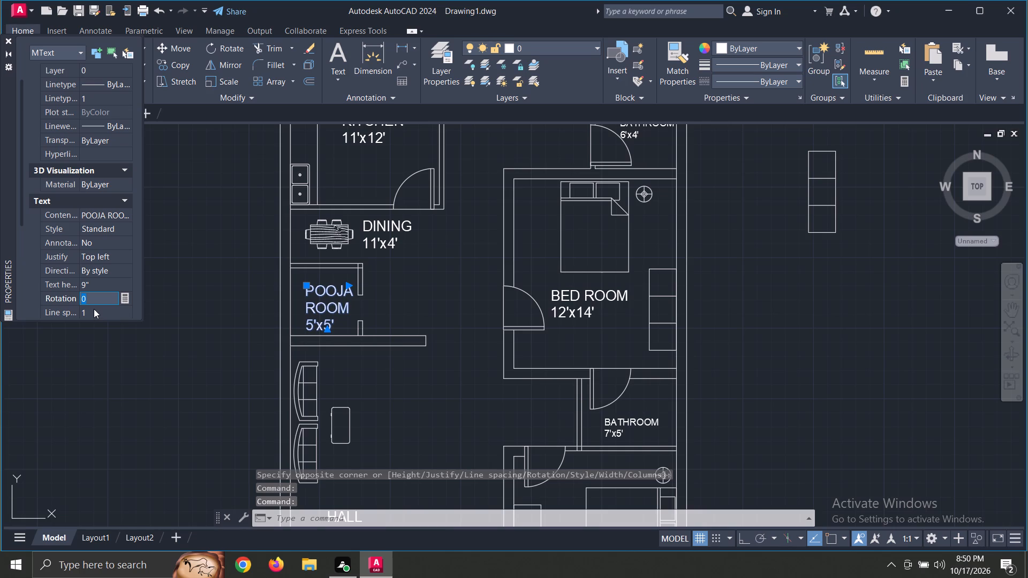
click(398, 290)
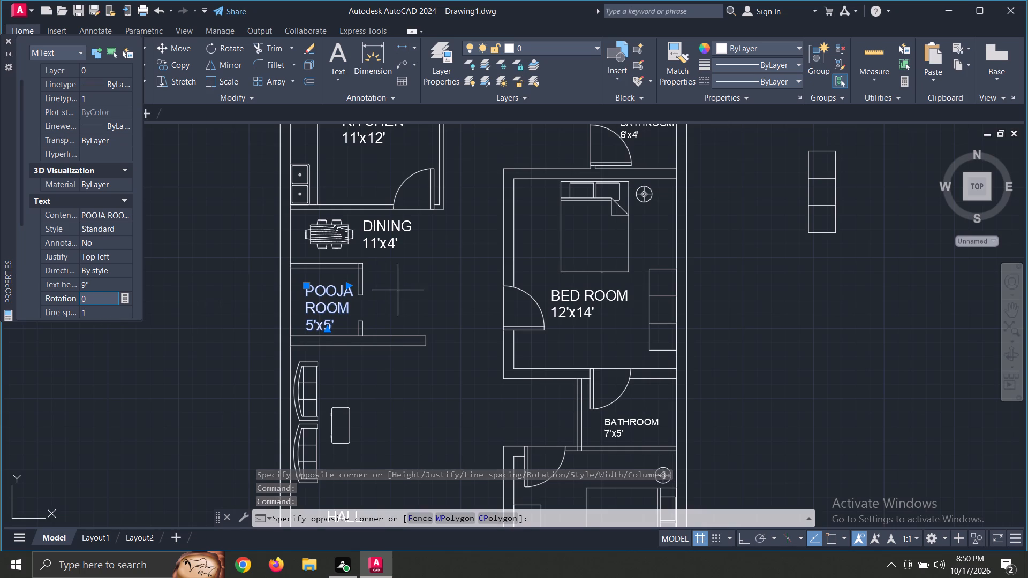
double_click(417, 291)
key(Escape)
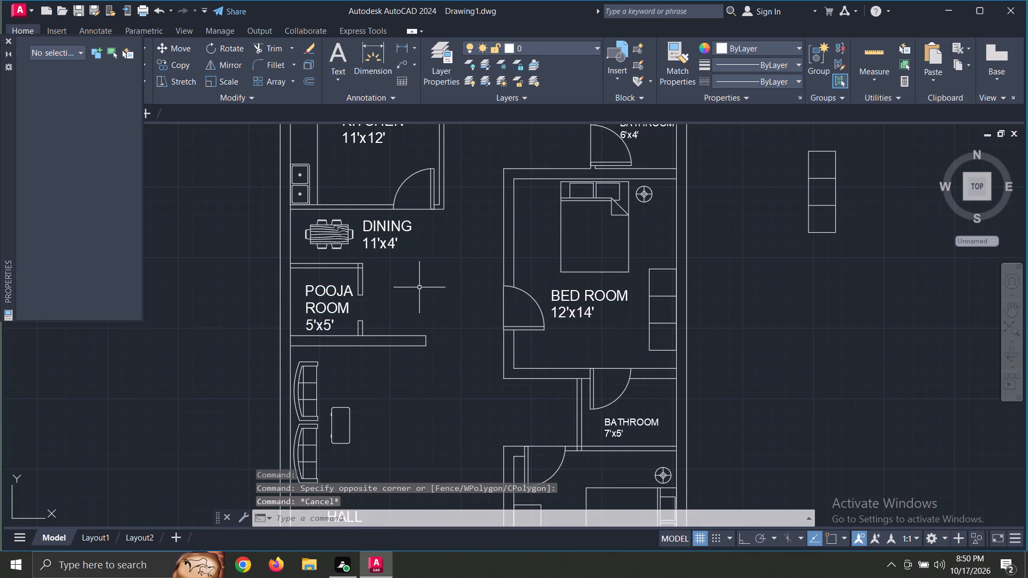
Set the POOJA ROOM label's text height to 6".
click(331, 311)
click(96, 306)
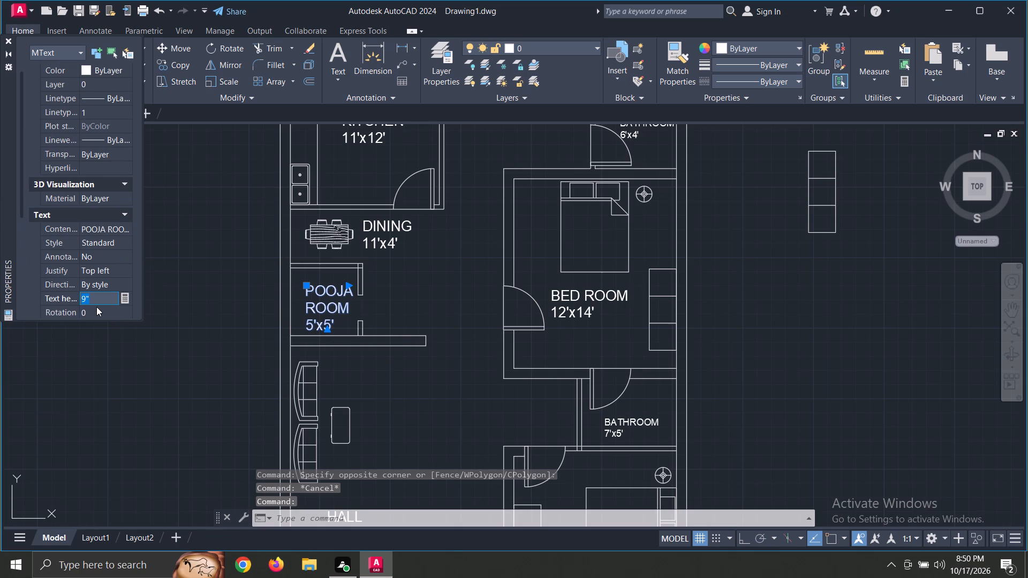
key(BackSpace)
text(6")
key(Return)
key(Escape)
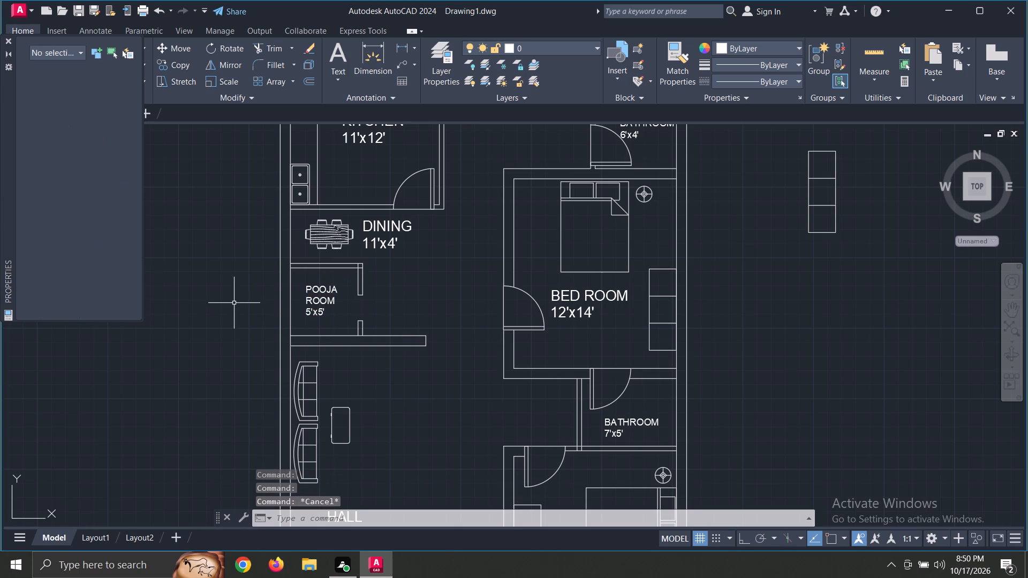
Copy the POOJA ROOM label onto the bed in the lower bedroom beside the hall.
click(327, 292)
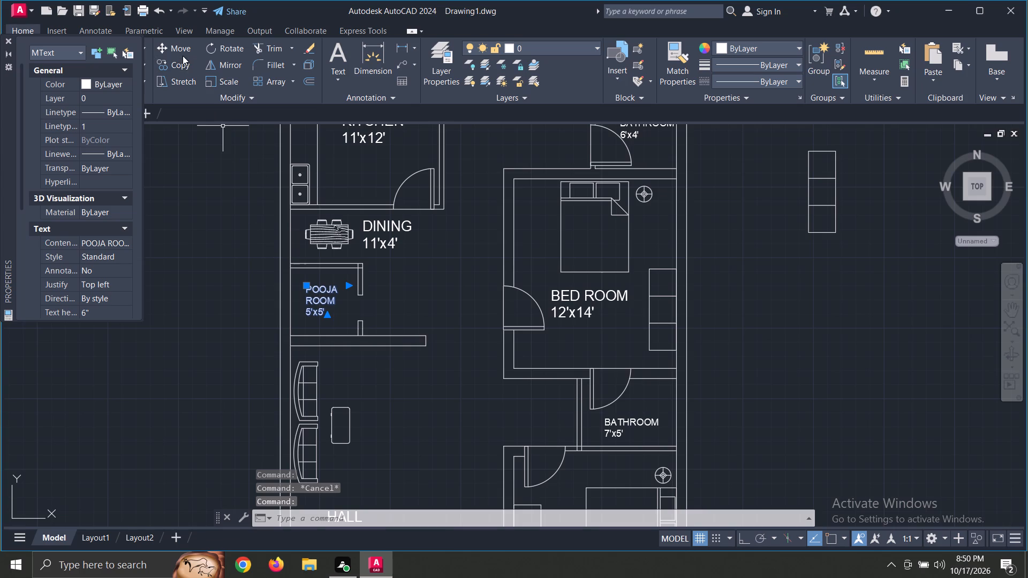
click(182, 64)
click(325, 302)
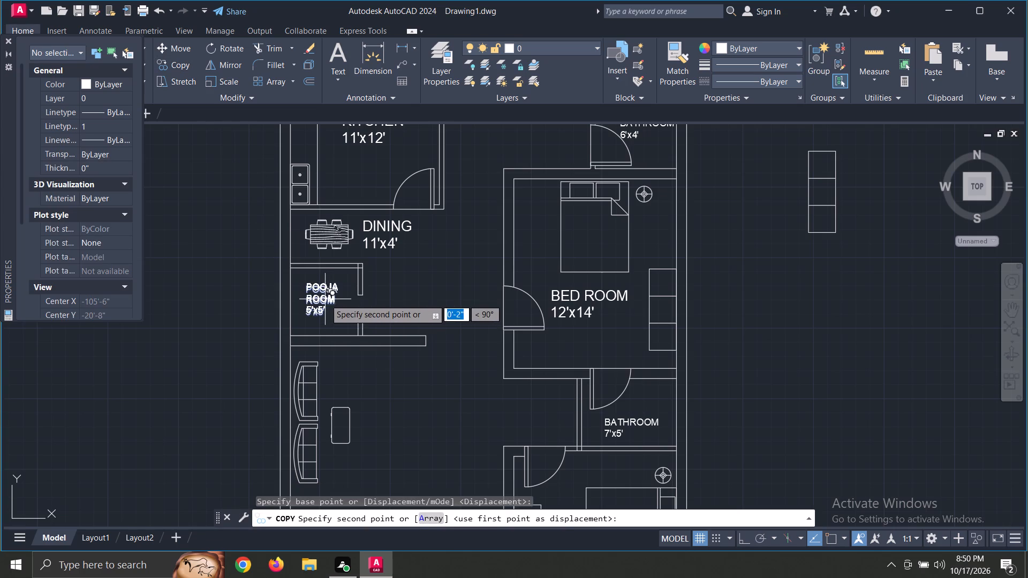
scroll(591, 457, down, 1)
middle_drag(589, 455, 534, 262)
scroll(547, 305, up, 2)
click(555, 298)
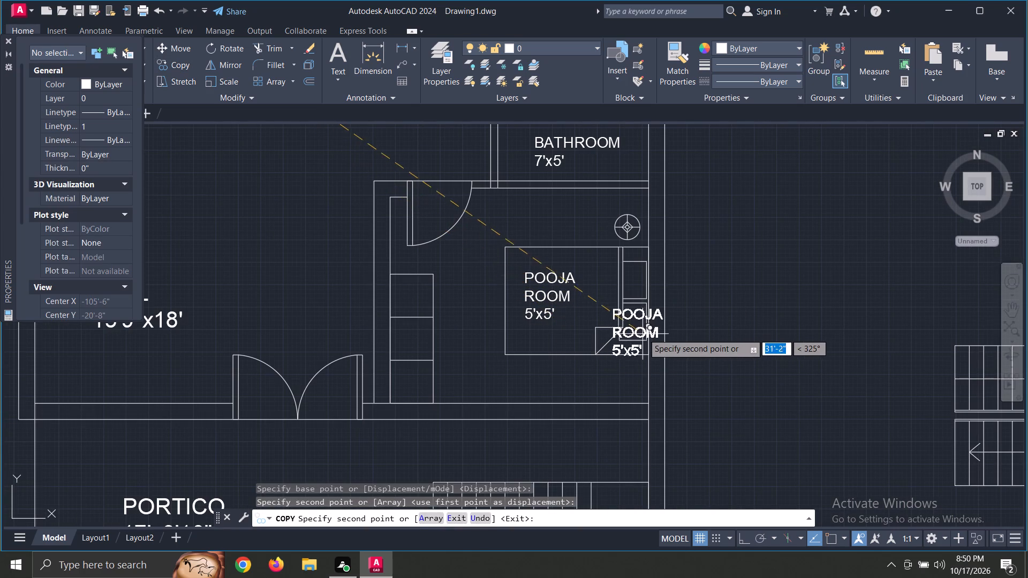
key(Escape)
Change the room name in the lower bedroom's copied label to "BED ROOM".
double_click(551, 314)
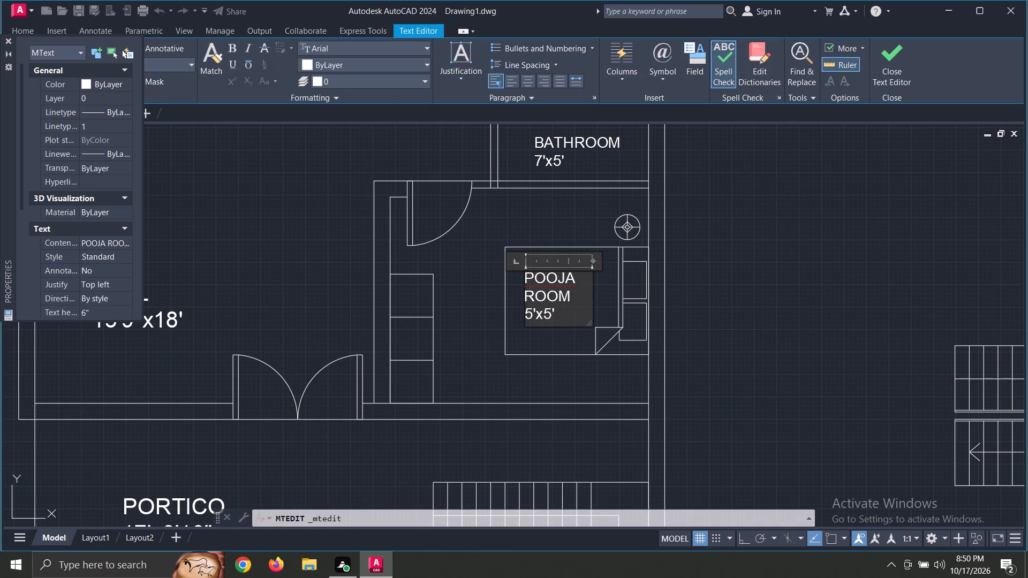
click(576, 281)
key(BackSpace)
key(BackSpace)
key(BackSpace)
key(BackSpace)
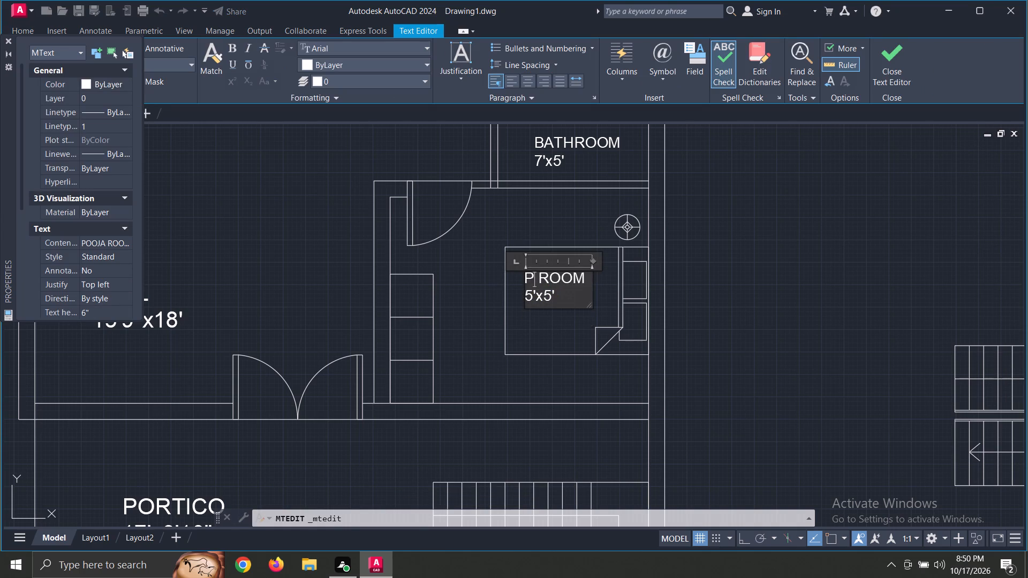
key(BackSpace)
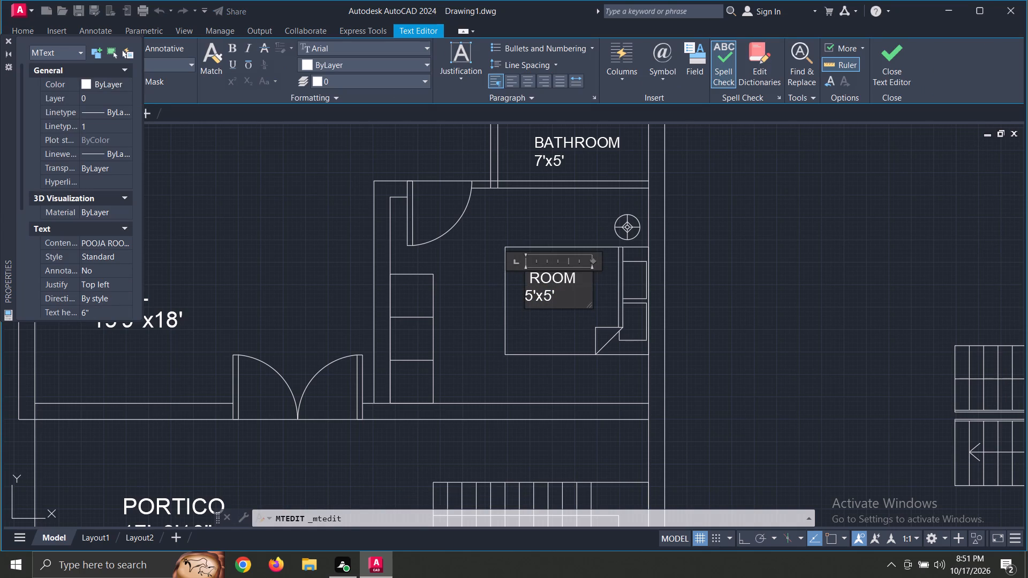
text(BED)
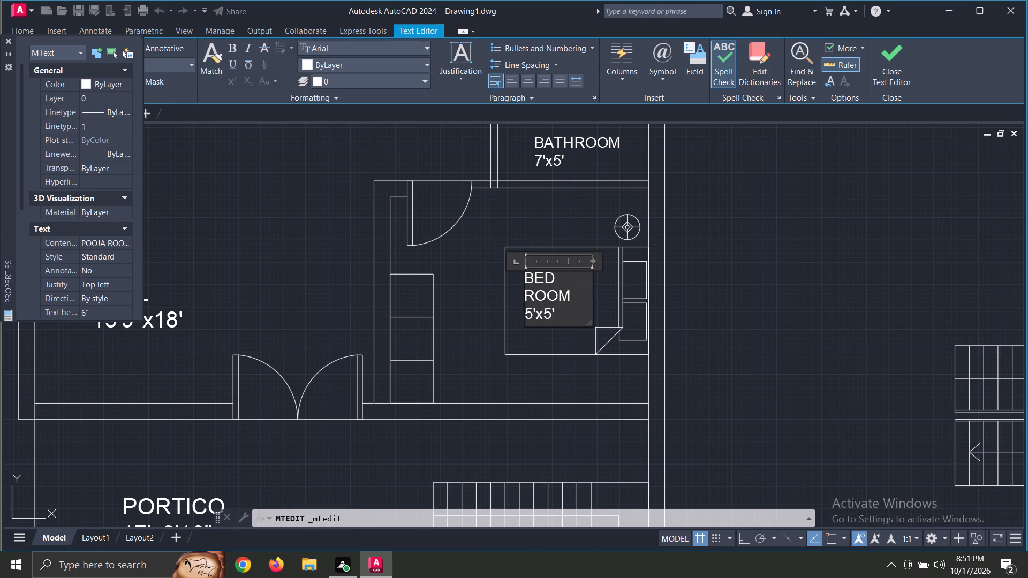
Replace the dimensions in the lower bedroom's label with 12'x10'3".
click(560, 313)
key(BackSpace)
key(BackSpace)
key(BackSpace)
key(BackSpace)
key(BackSpace)
text(12')
key(x)
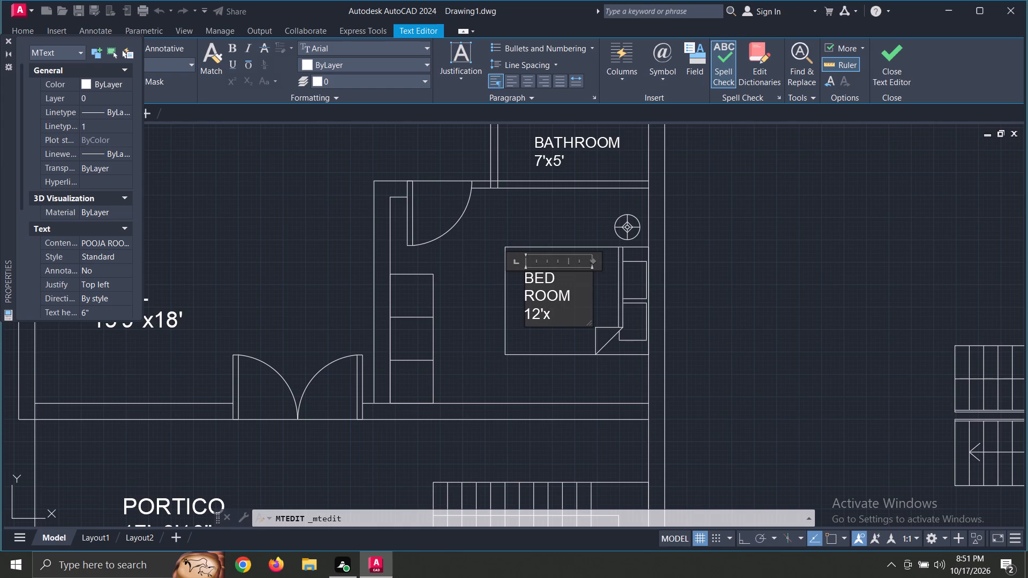
text(10'3")
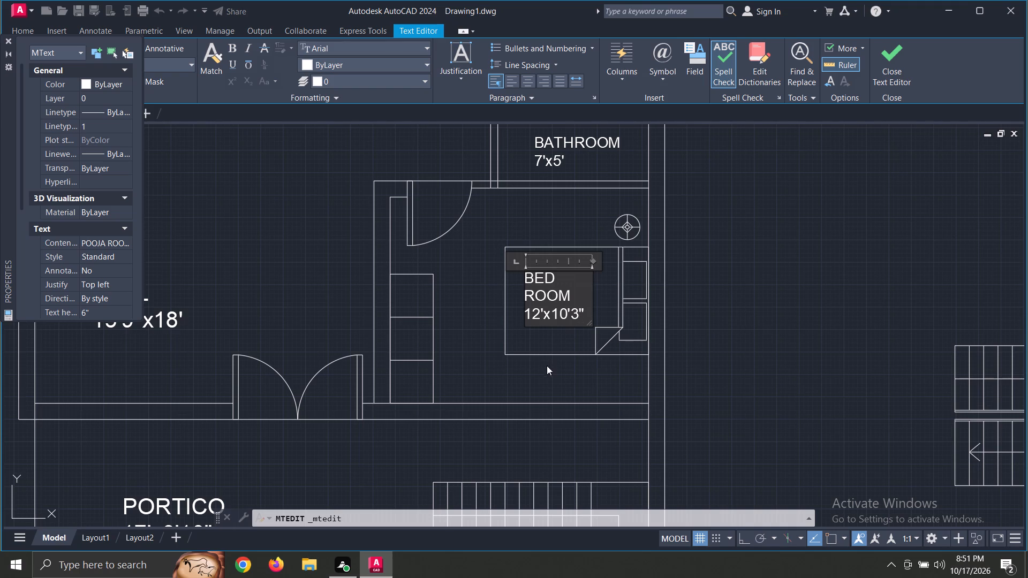
click(547, 366)
Widen the lower bedroom label's text frame so "BED ROOM" fits on a single line.
click(553, 293)
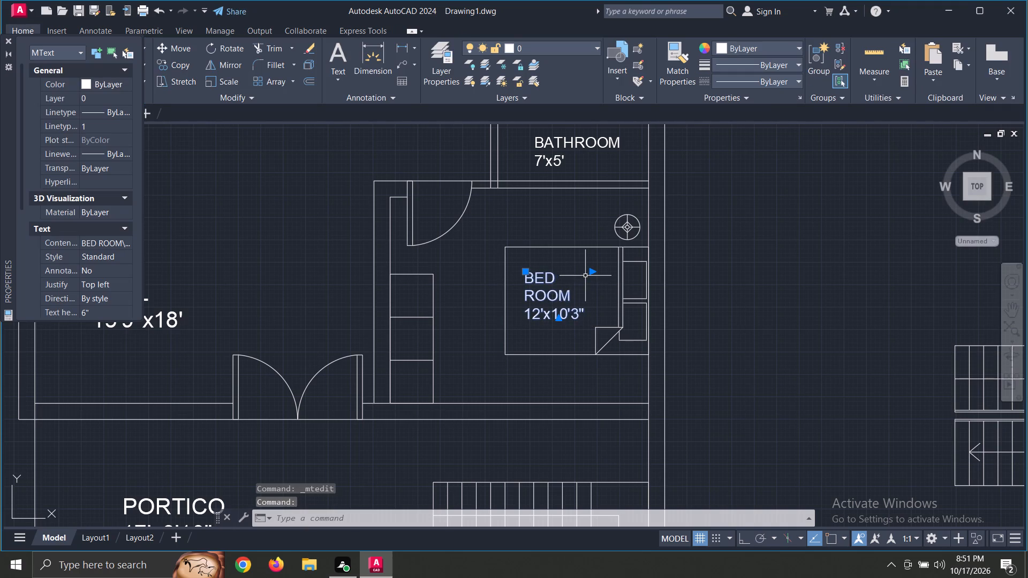
click(593, 272)
click(622, 270)
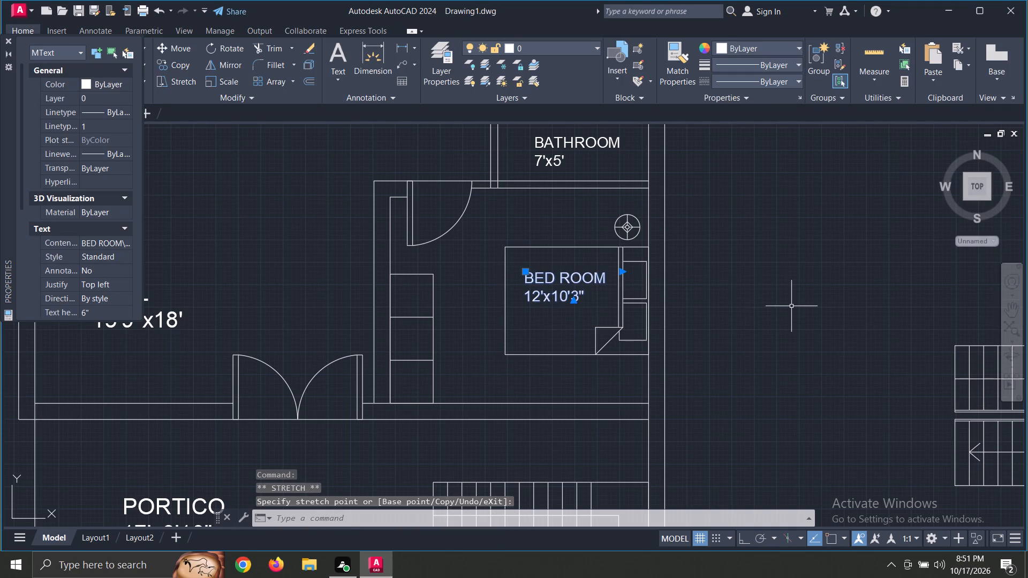
key(Escape)
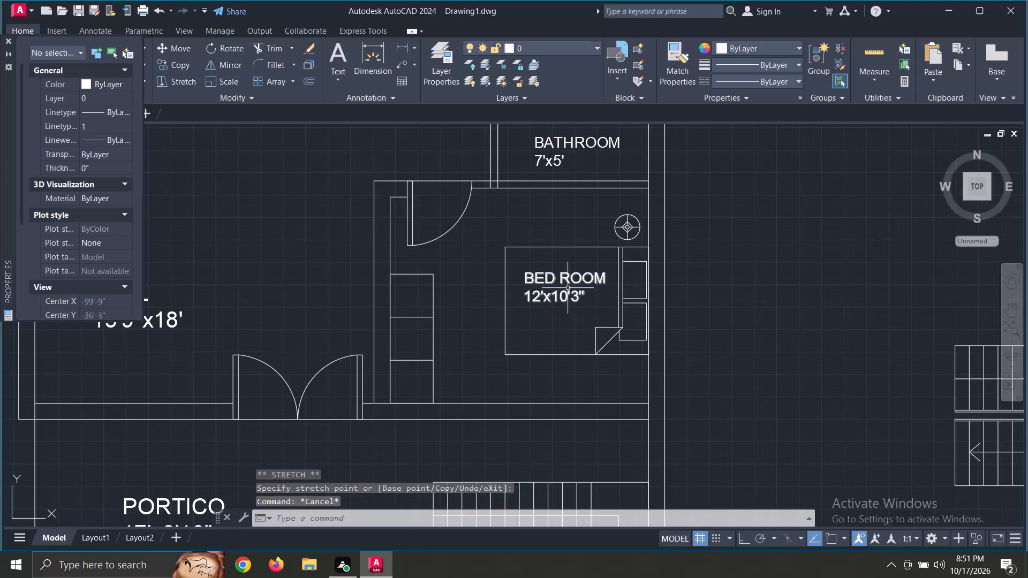
Move the lower bedroom's BED ROOM label slightly down so it sits nearer the middle of the bed.
click(562, 286)
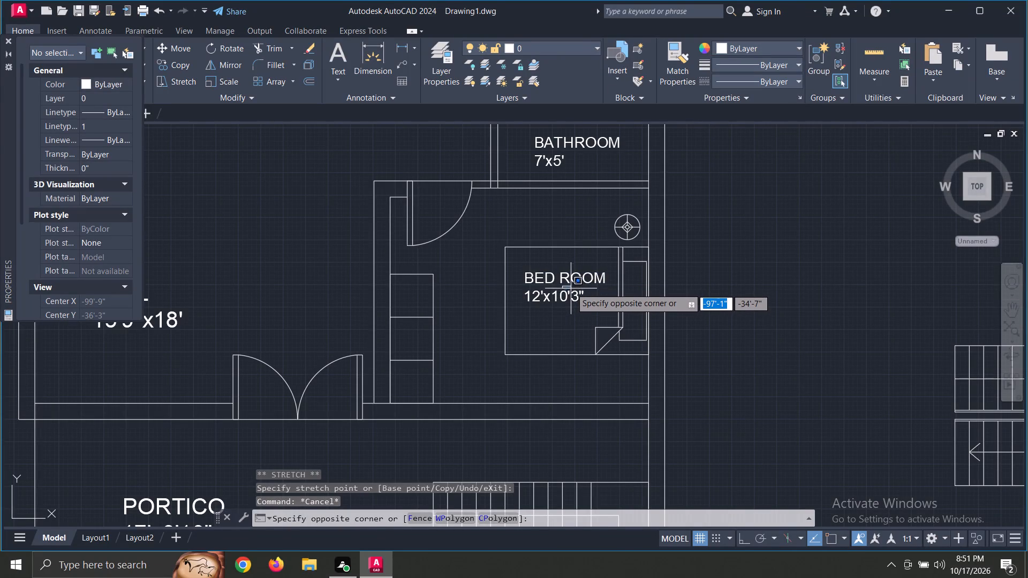
click(570, 280)
click(553, 278)
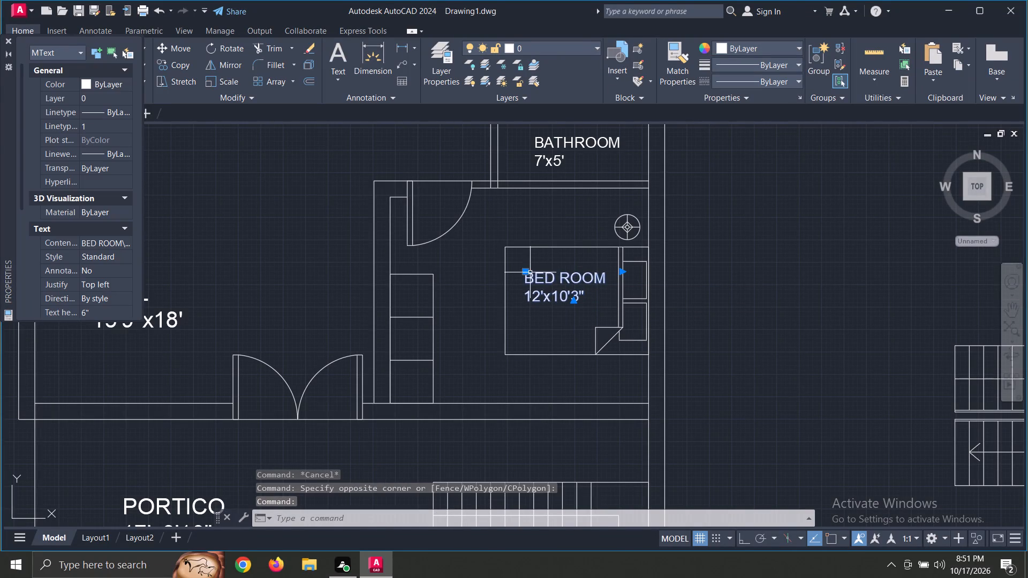
click(527, 271)
click(521, 285)
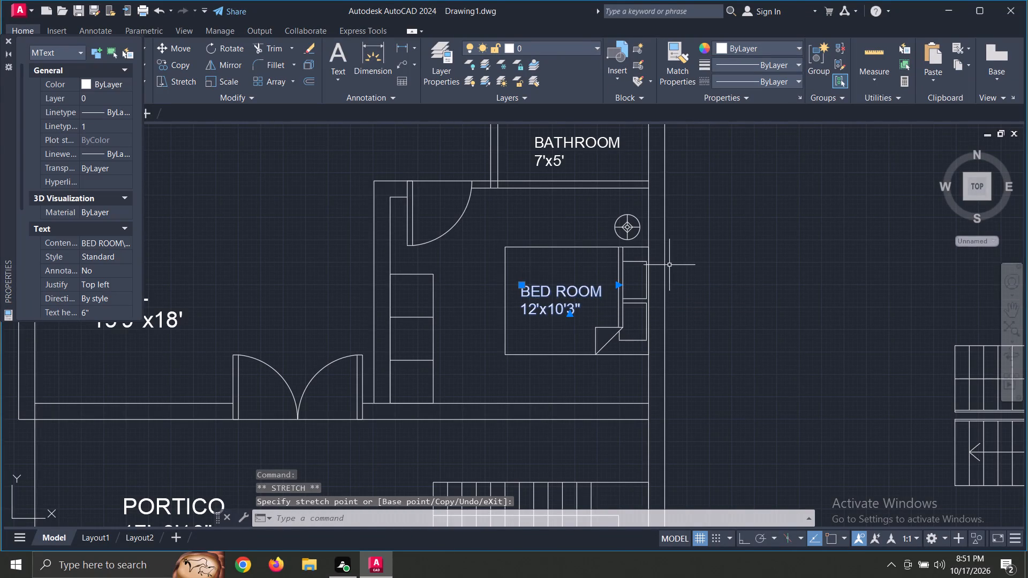
key(Escape)
Look over the room labels and furniture across the floor plan, from the portico up to the kitchen and washing area.
scroll(700, 263, down, 1)
middle_drag(713, 287, 712, 308)
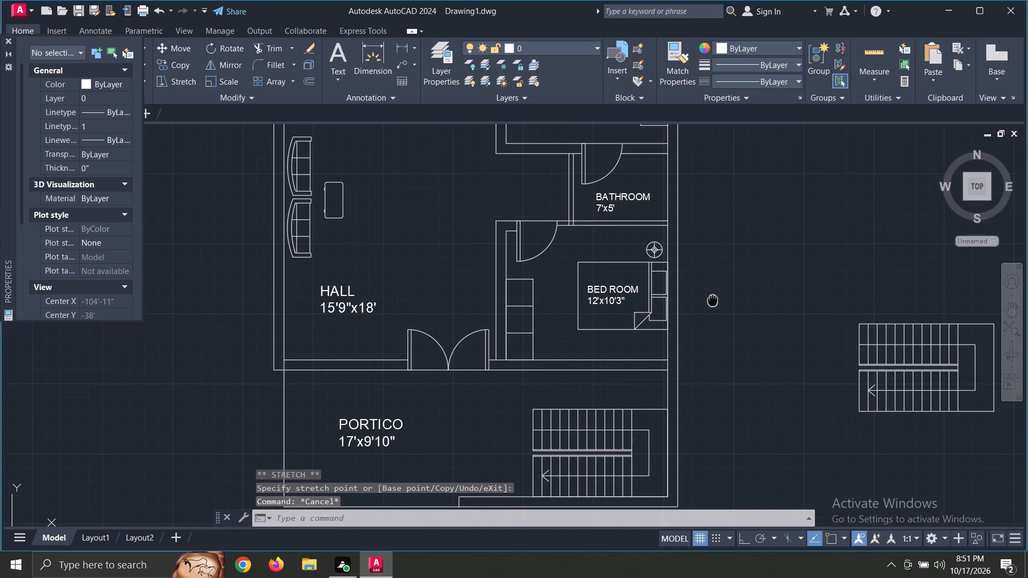
middle_drag(712, 308, 710, 305)
scroll(717, 302, down, 1)
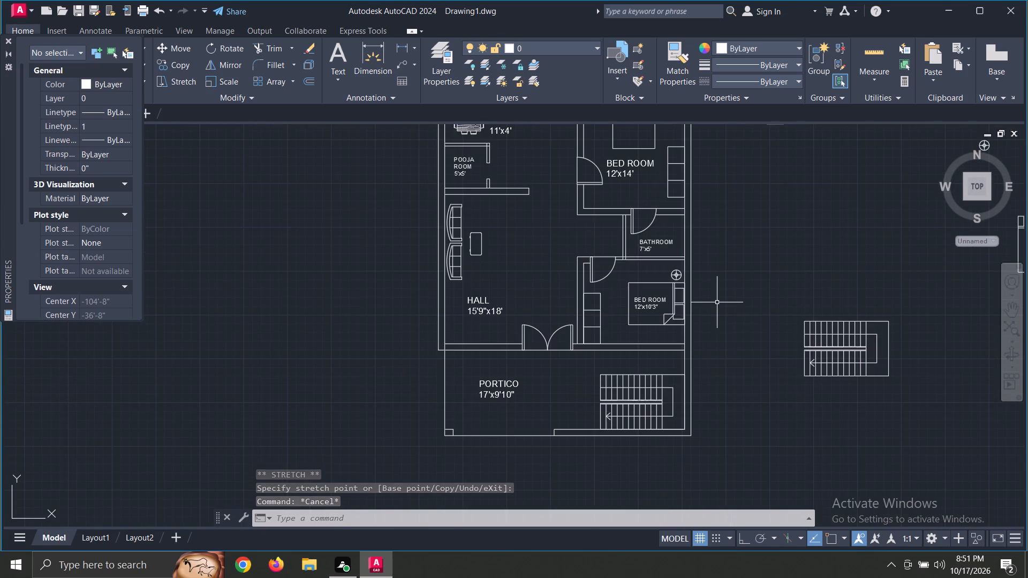
middle_drag(720, 304, 655, 339)
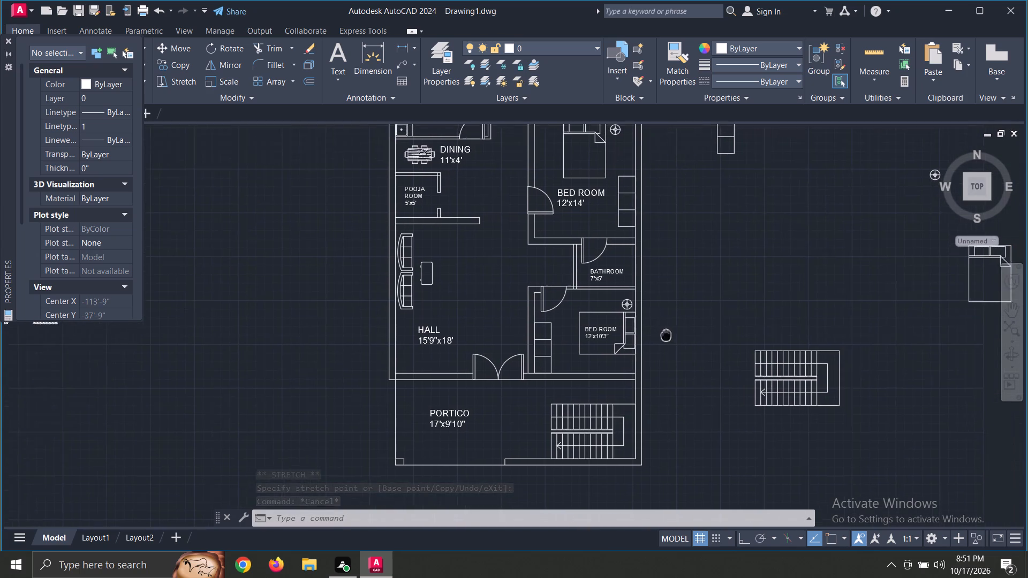
middle_drag(655, 339, 647, 343)
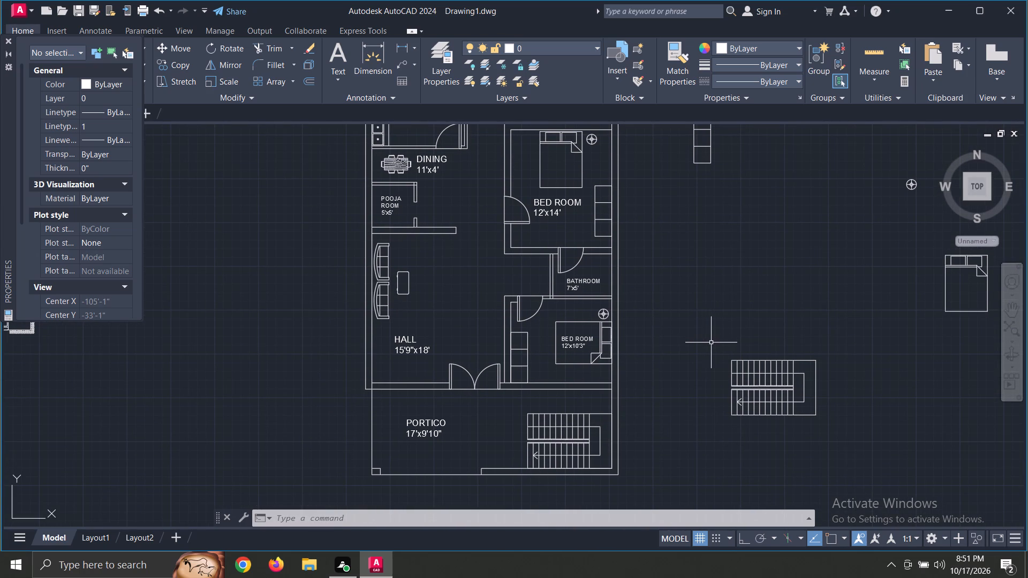
middle_drag(684, 268, 679, 316)
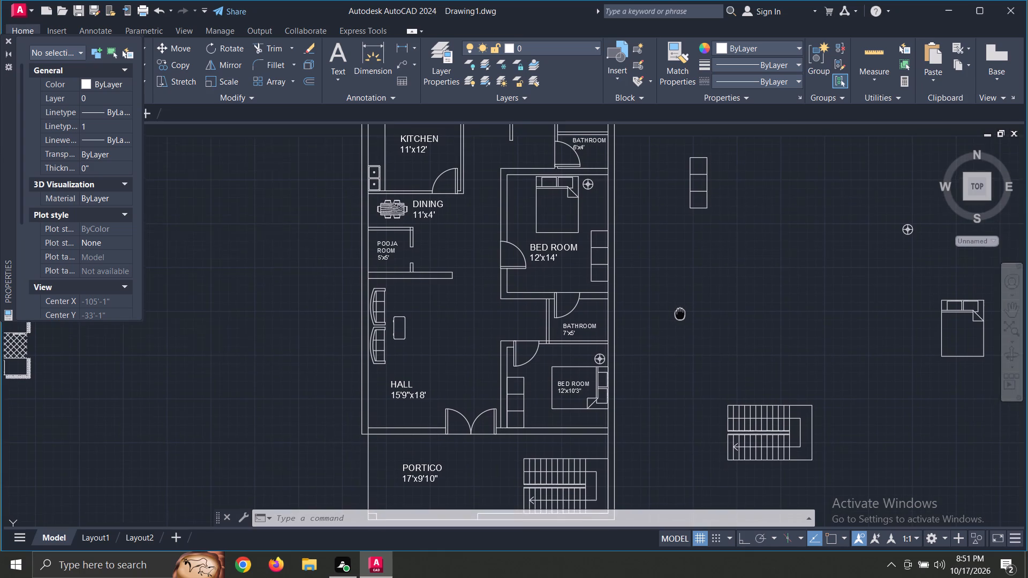
middle_drag(679, 316, 676, 325)
middle_drag(684, 308, 688, 353)
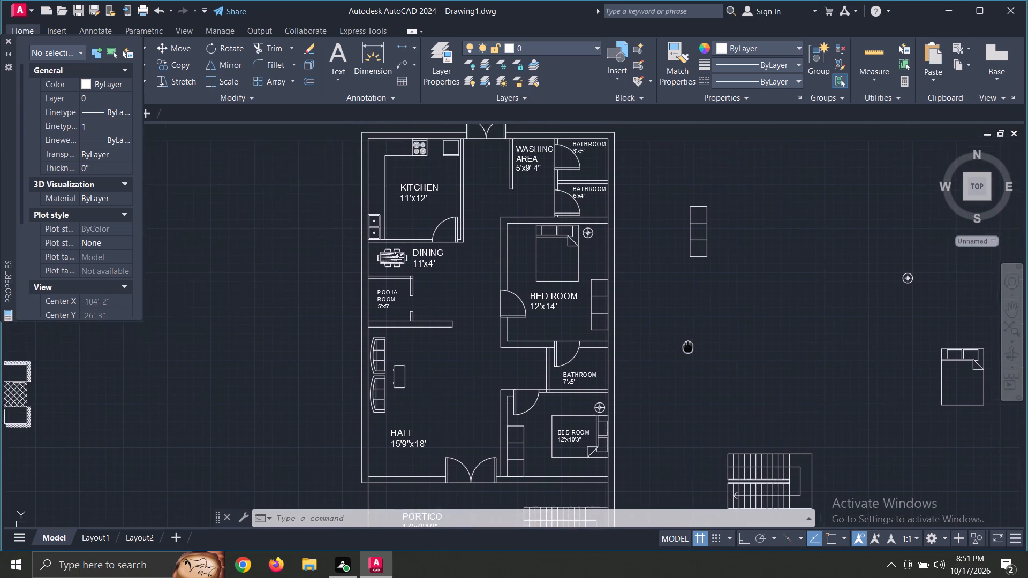
middle_drag(688, 353, 681, 389)
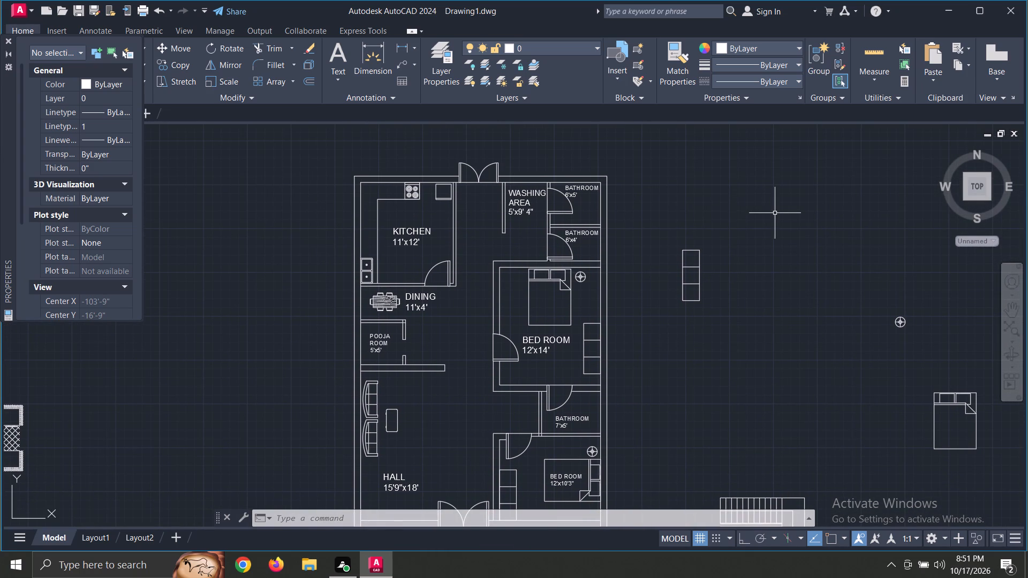
Draw a vertical 9" line with ortho on in the empty space beside the floor plan's bathrooms.
key(Escape)
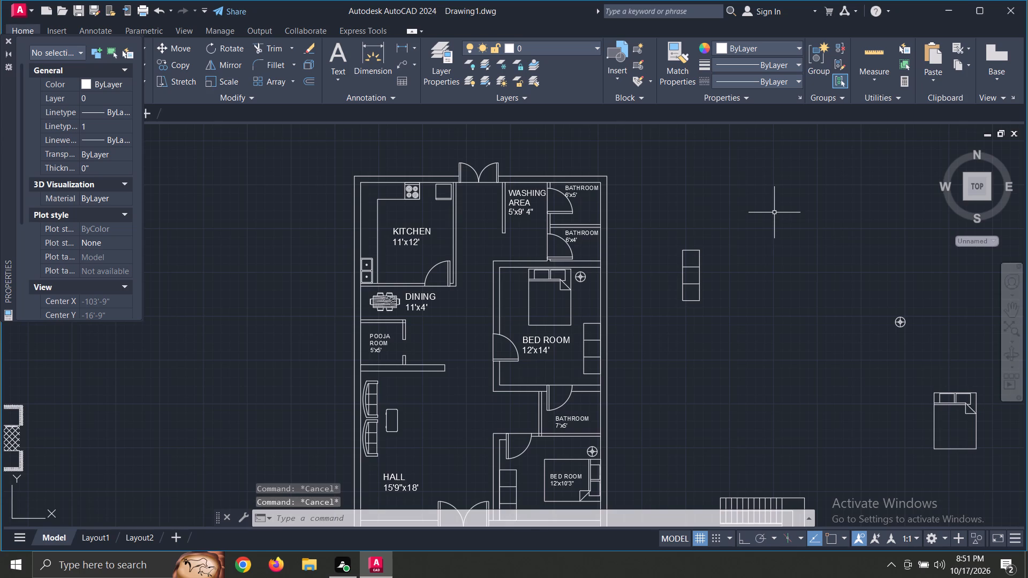
text(L)
key(space)
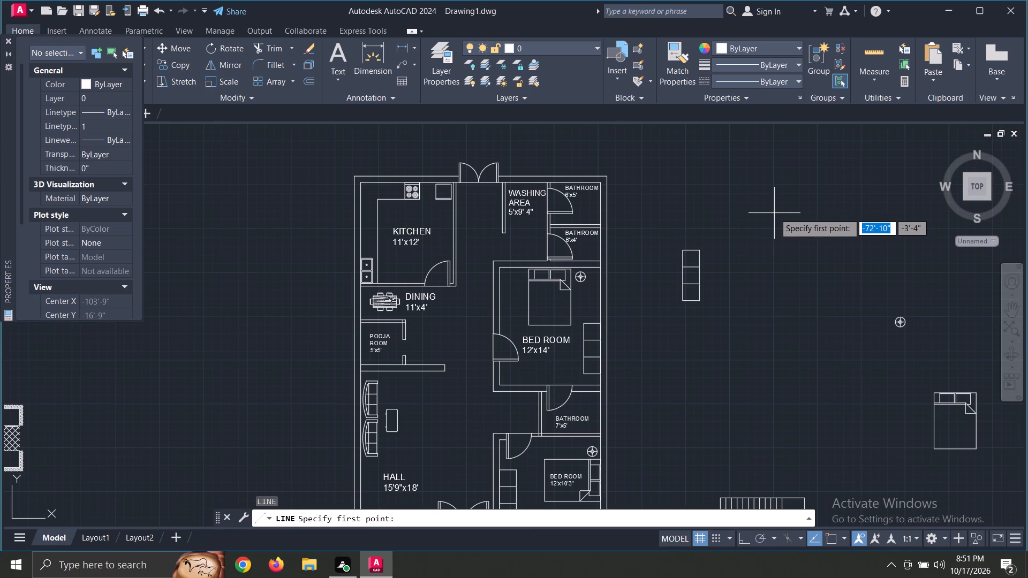
key(F10)
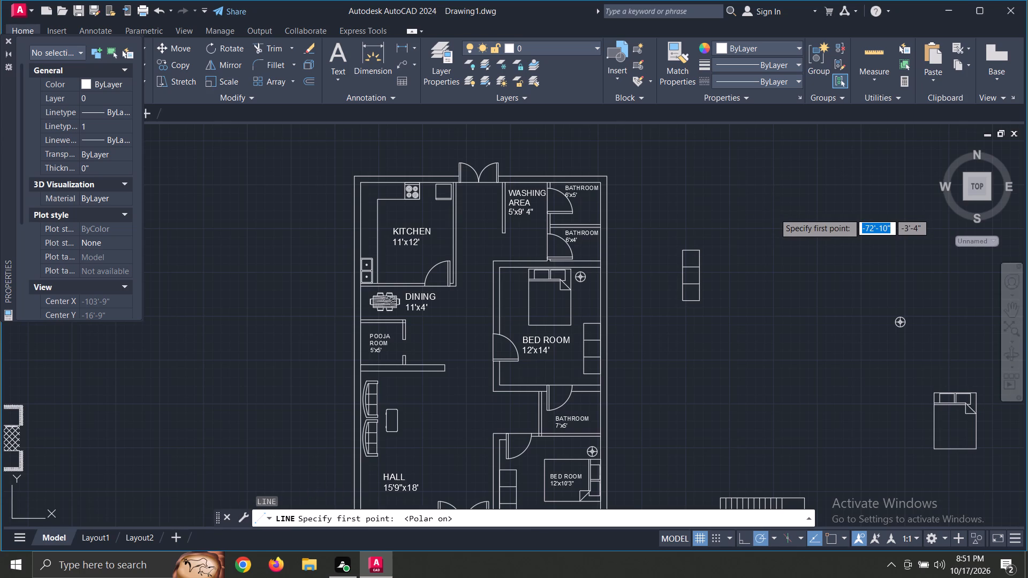
click(759, 207)
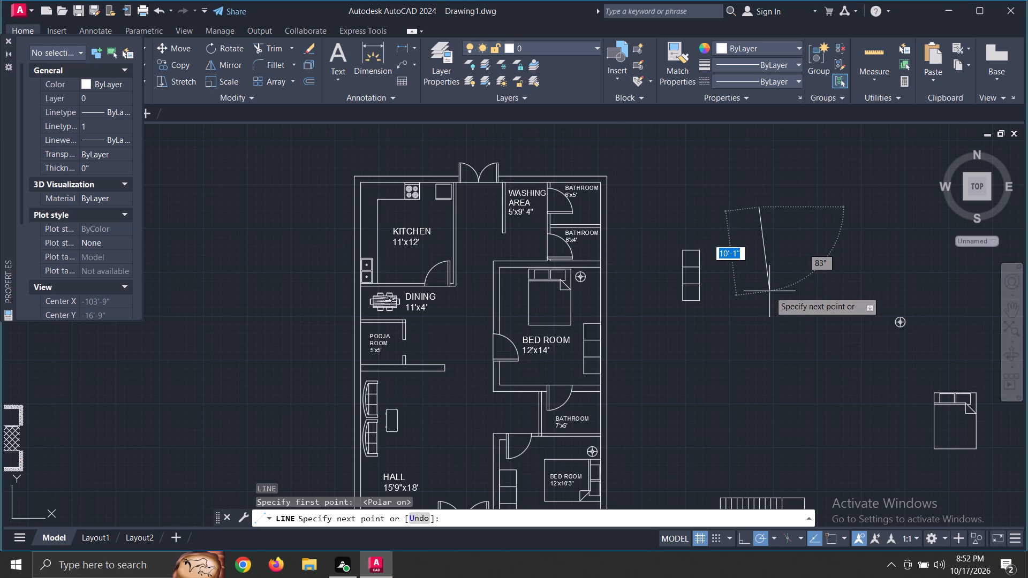
key(F8)
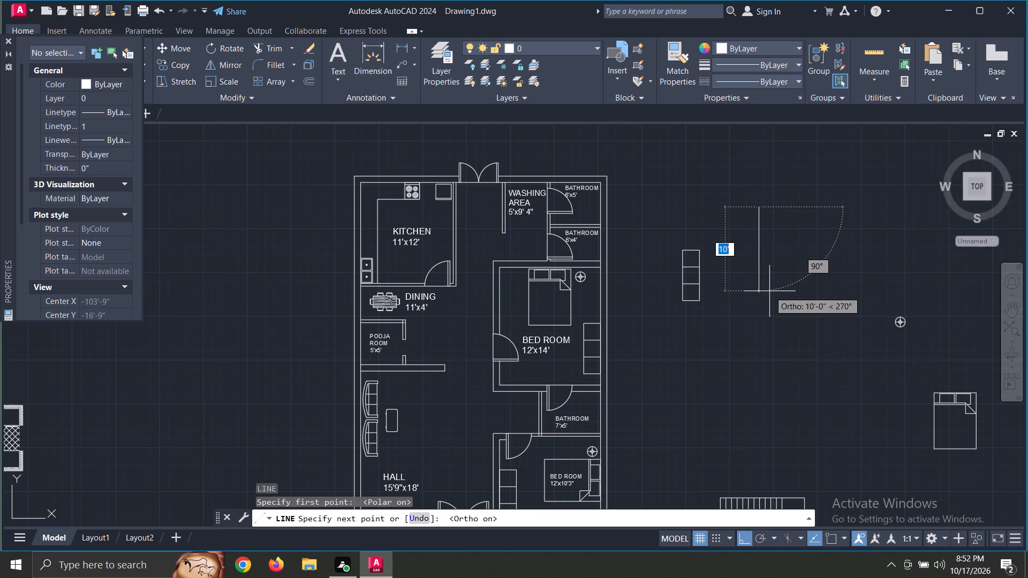
text(9")
key(Return)
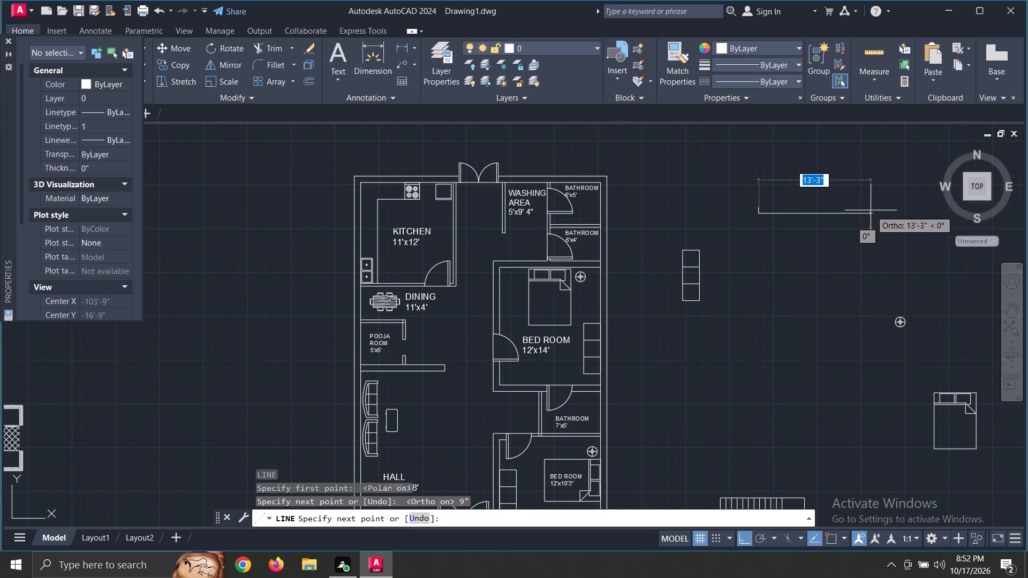
key(Escape)
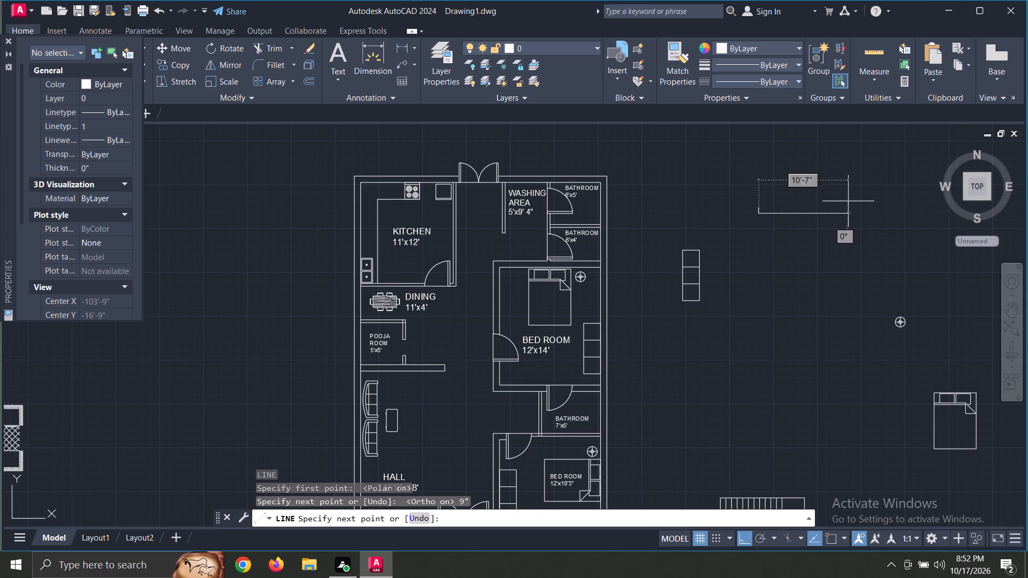
With object snap on, draw a horizontal 3' line starting from the midpoint of the 9" line.
scroll(771, 204, up, 3)
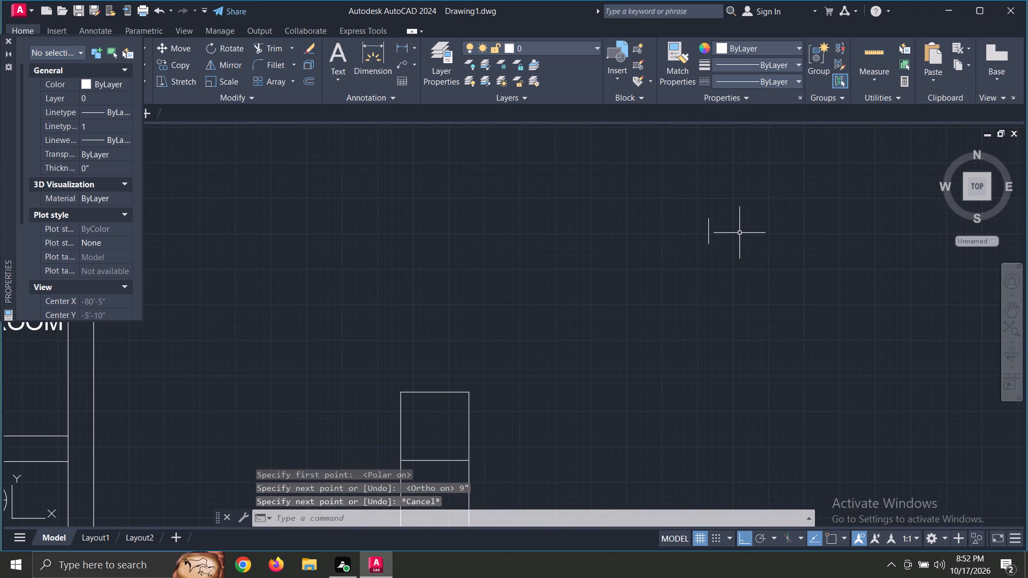
key(F3)
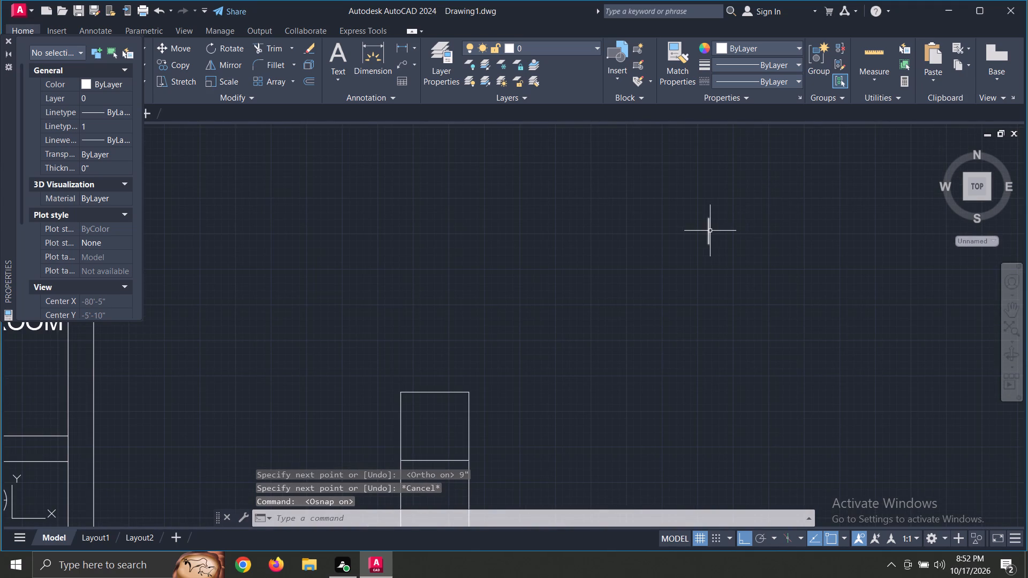
text(L)
key(space)
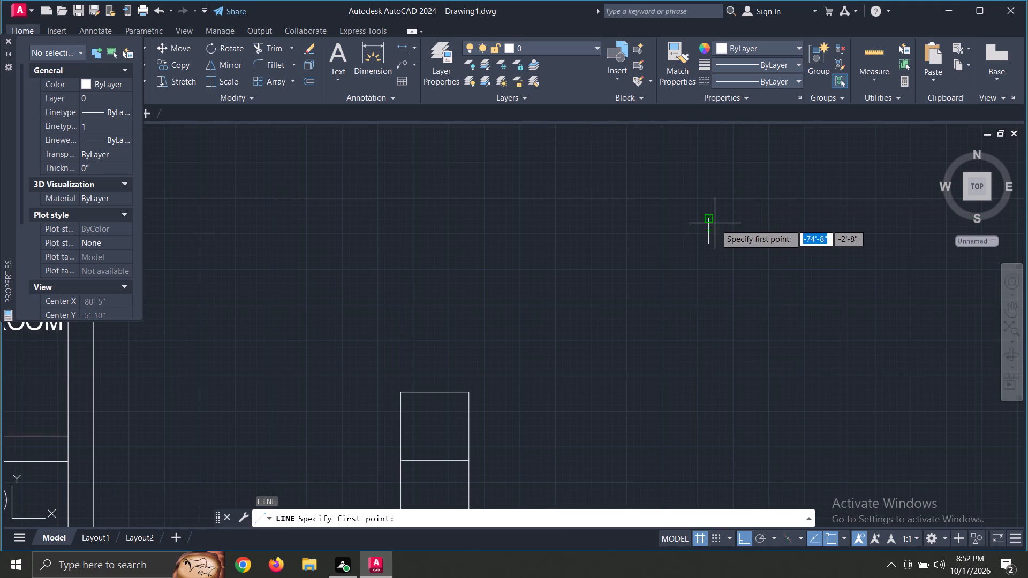
click(708, 230)
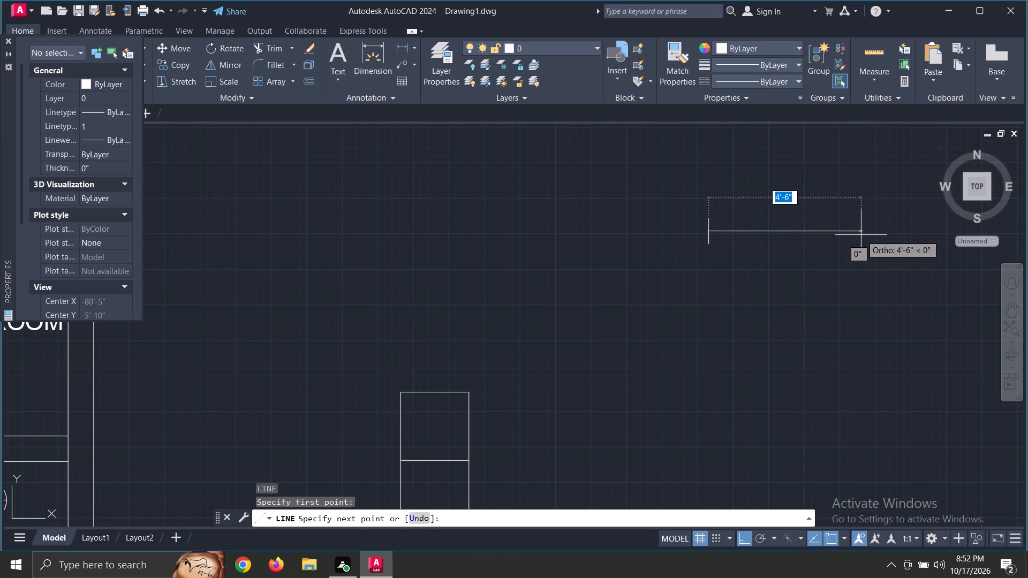
text(3')
key(Return)
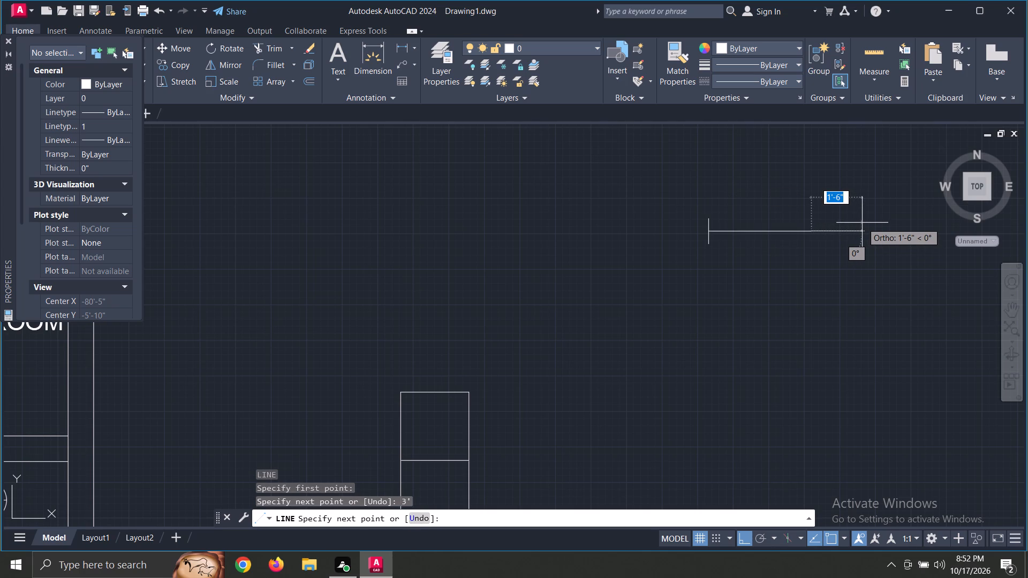
key(Escape)
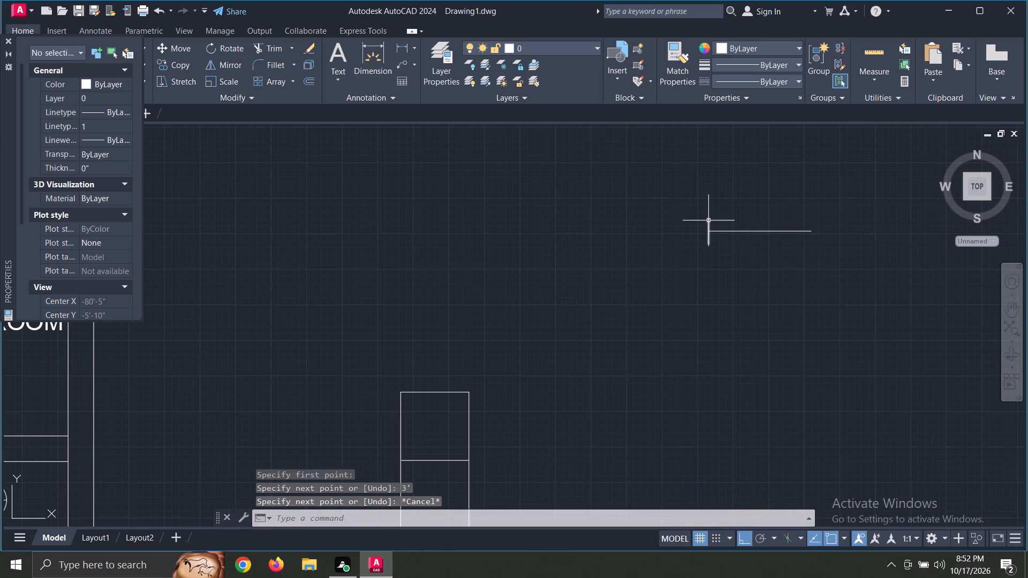
Copy the vertical 9" line from its midpoint to the free end of the 3' line.
click(709, 220)
click(181, 63)
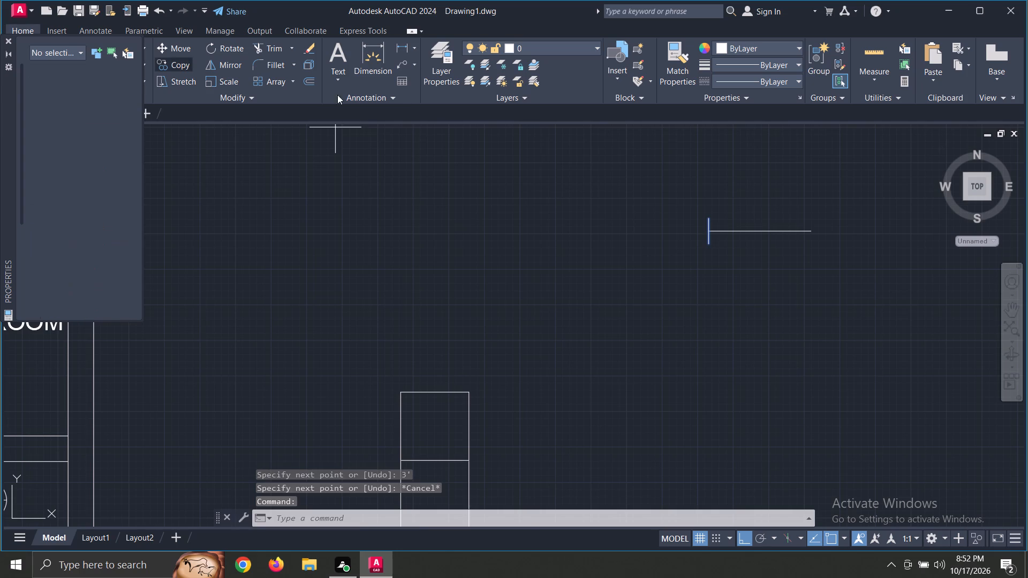
click(709, 230)
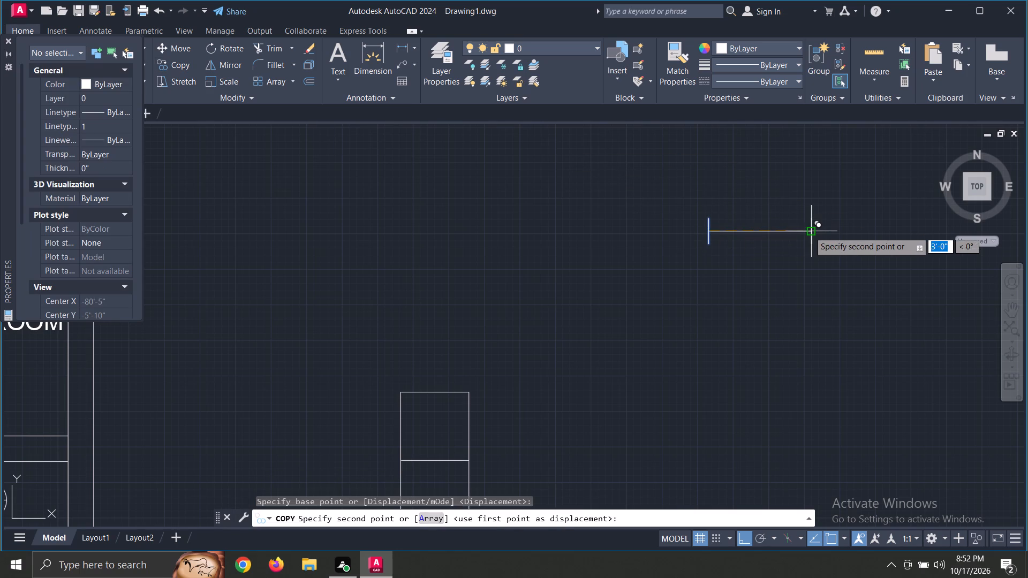
click(809, 232)
key(Escape)
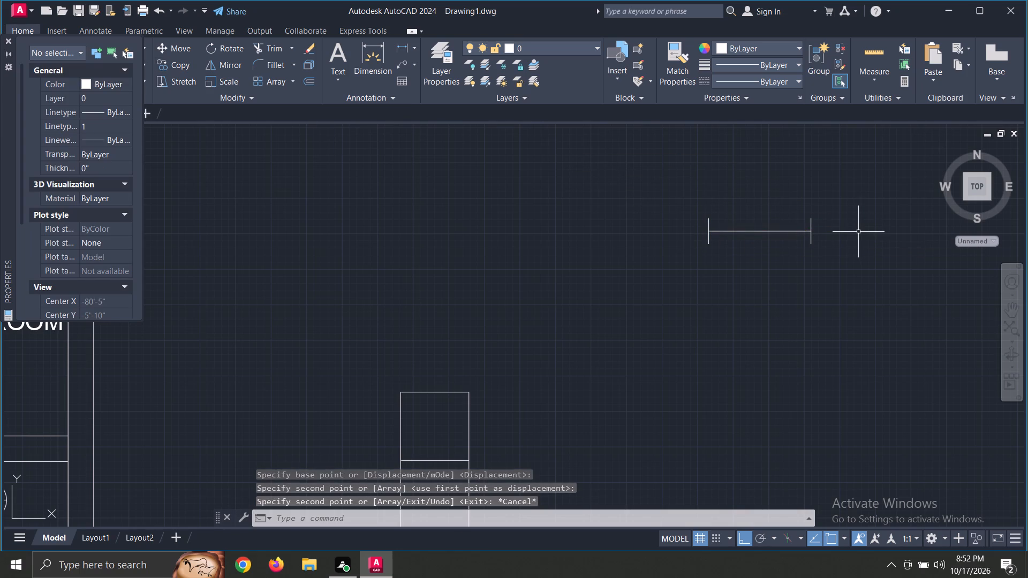
Change the room name in the 12'x14' bedroom's label to "MASTER BEDROOM" on two lines, keeping the dimensions below.
scroll(858, 232, down, 1)
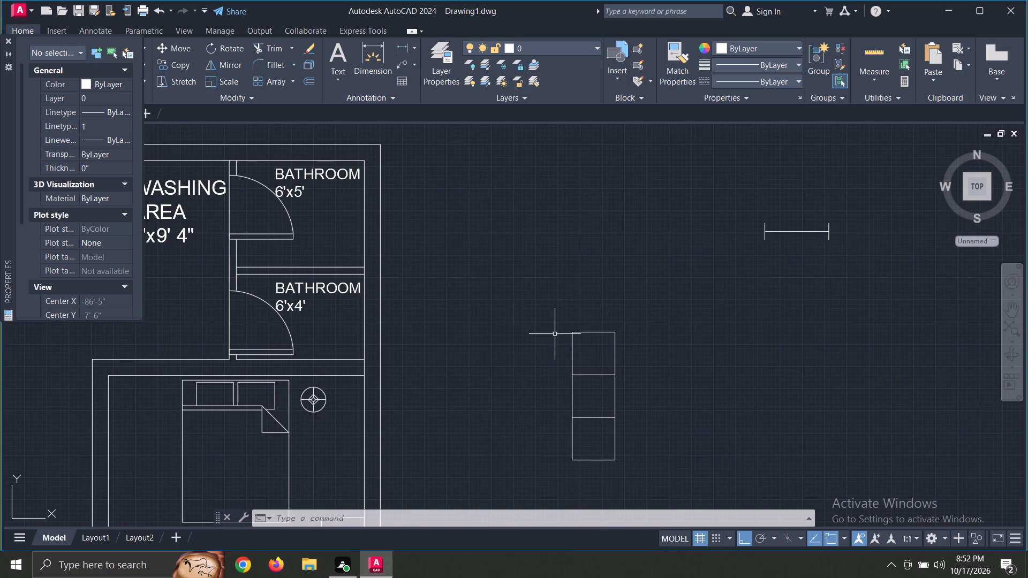
scroll(514, 329, down, 2)
scroll(381, 385, up, 2)
middle_drag(387, 439, 397, 293)
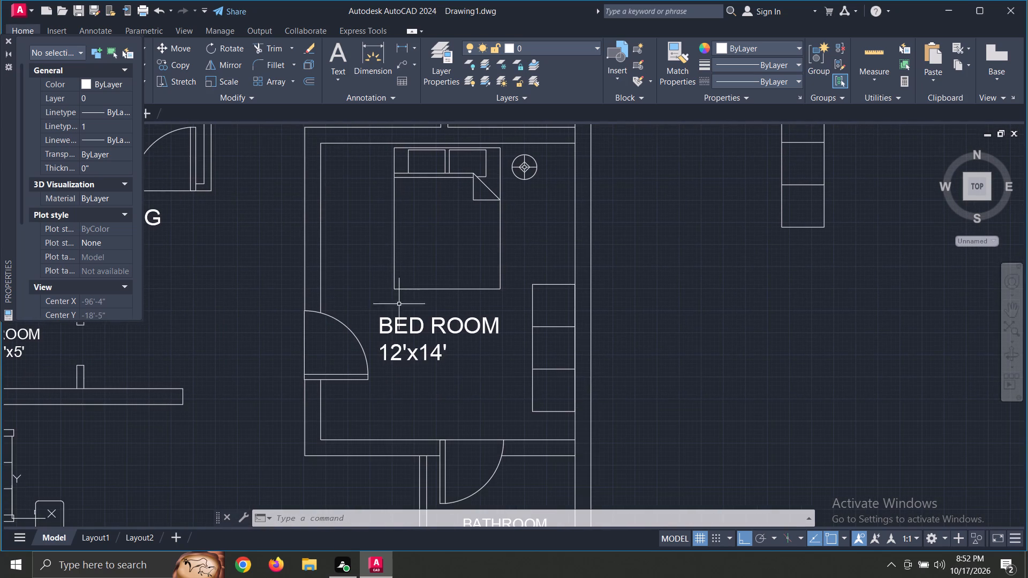
click(407, 324)
double_click(408, 324)
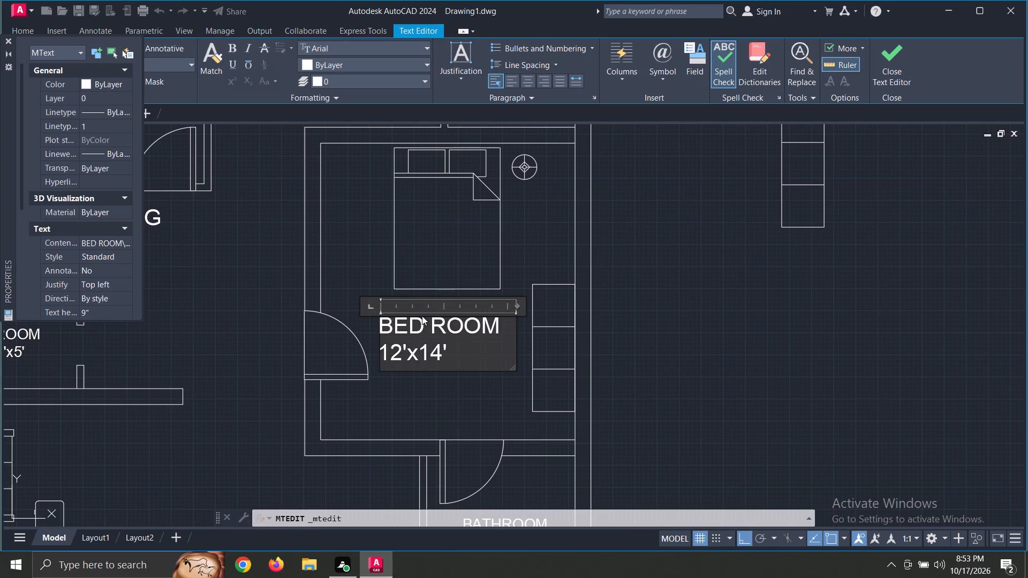
key(Right)
key(Right)
key(Right)
key(Right)
key(Right)
key(Right)
key(Right)
key(Right)
key(Right)
key(Left)
key(BackSpace)
key(BackSpace)
key(BackSpace)
key(BackSpace)
key(BackSpace)
key(BackSpace)
key(BackSpace)
key(BackSpace)
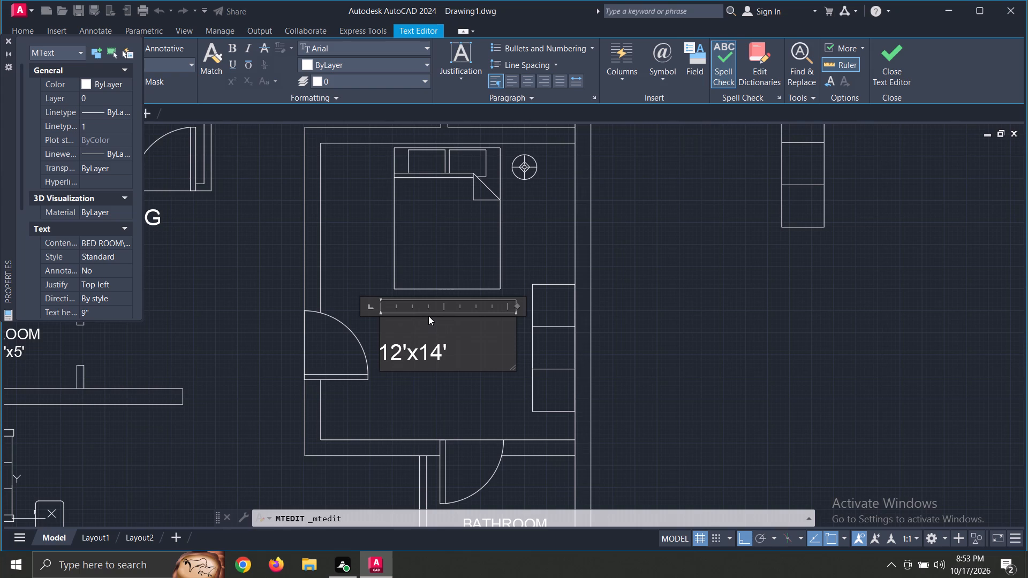
text(MASTER)
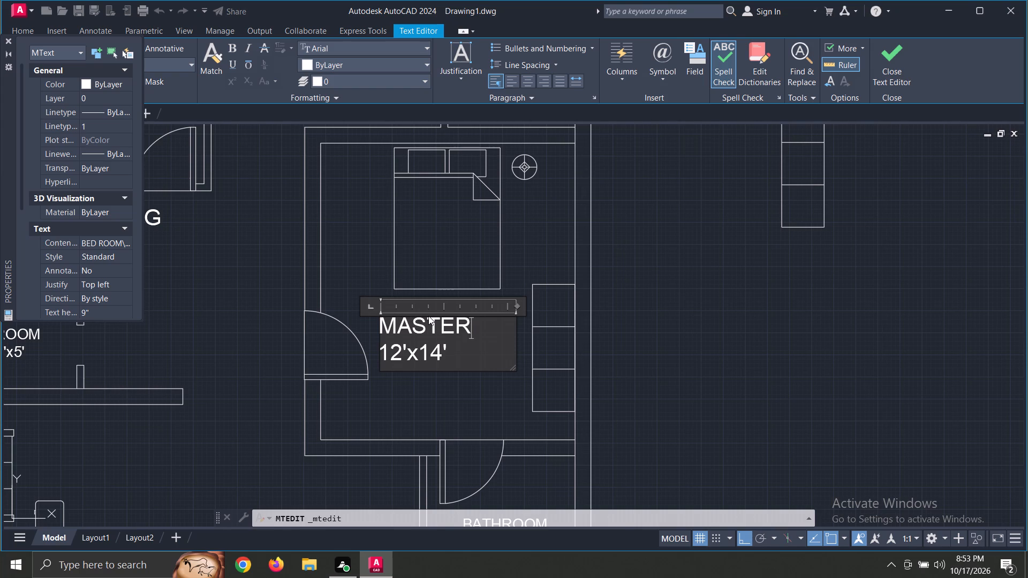
key(Return)
text(BEDROOM)
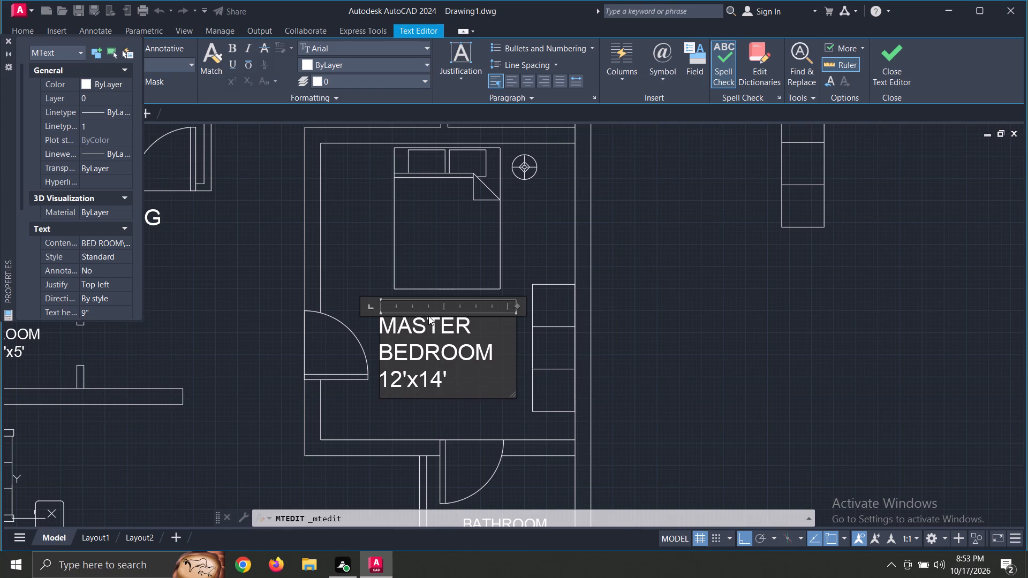
click(740, 316)
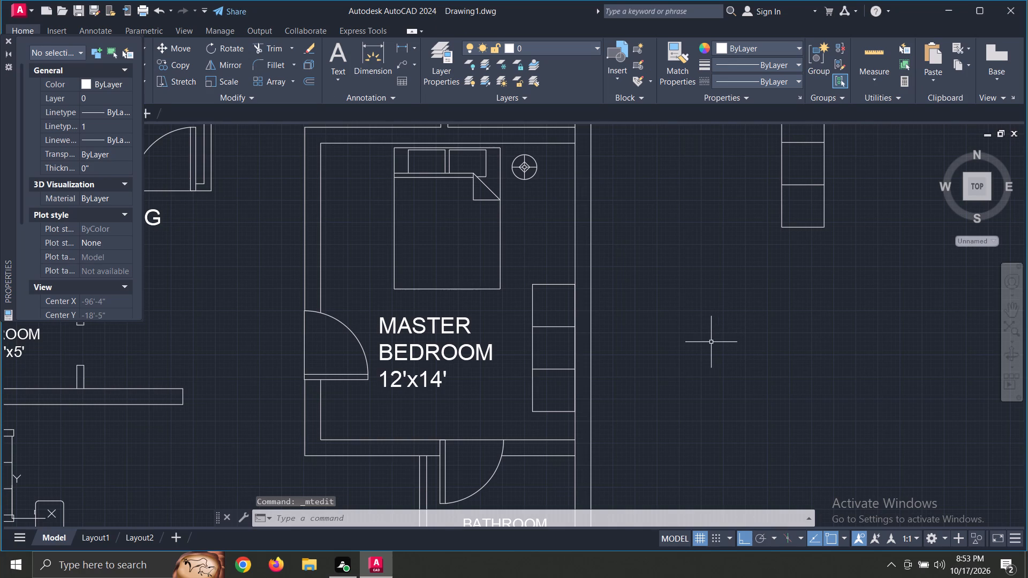
Group the three lines of the 3' symbol beside the floor plan into one unnamed group.
scroll(741, 327, down, 4)
scroll(756, 282, up, 2)
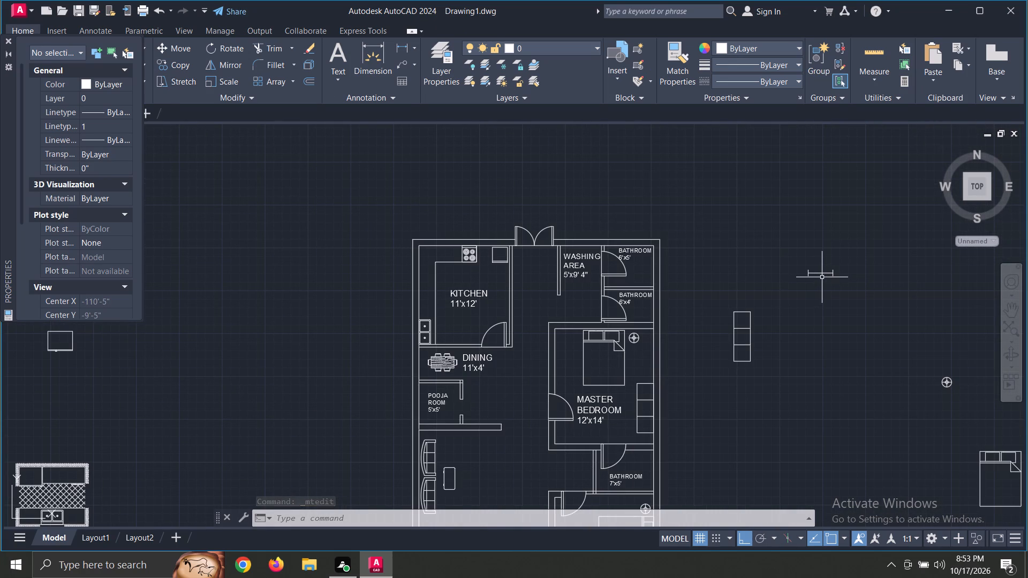
click(788, 260)
click(854, 287)
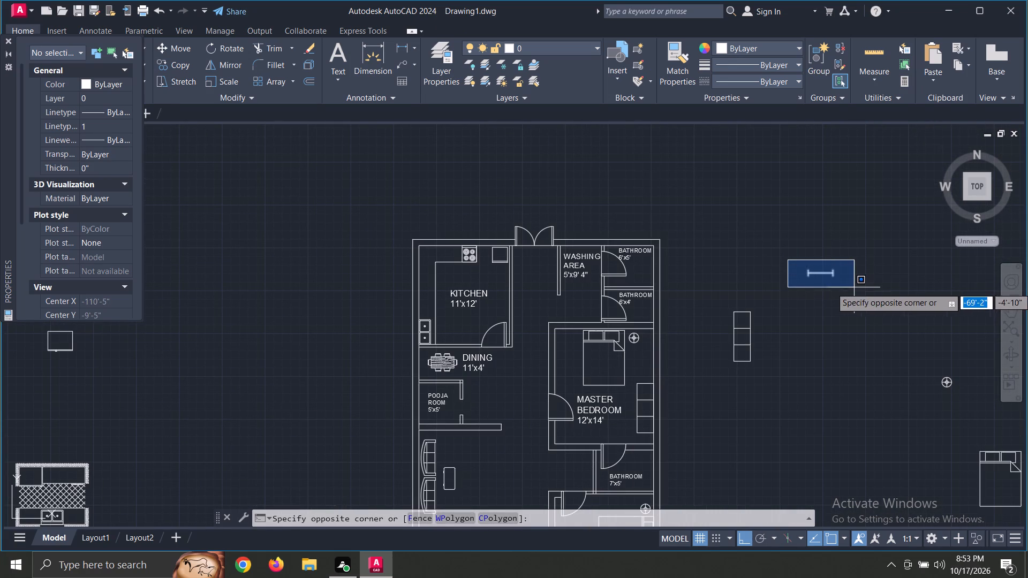
text(G)
key(space)
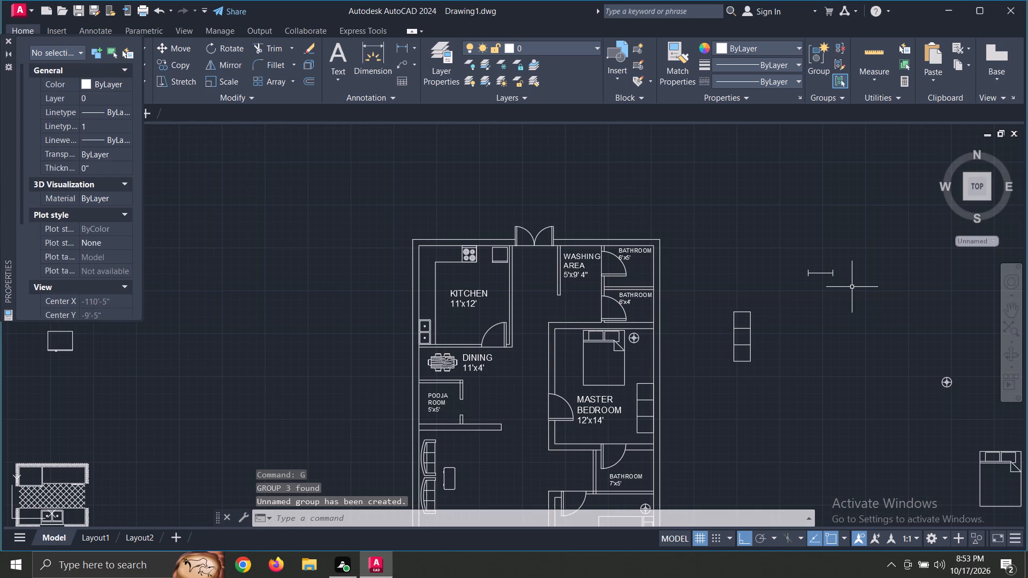
Copy the grouped symbol from its midpoint into the kitchen's outer wall behind the stove, undoing a first placement farther toward the wall's corner.
click(826, 272)
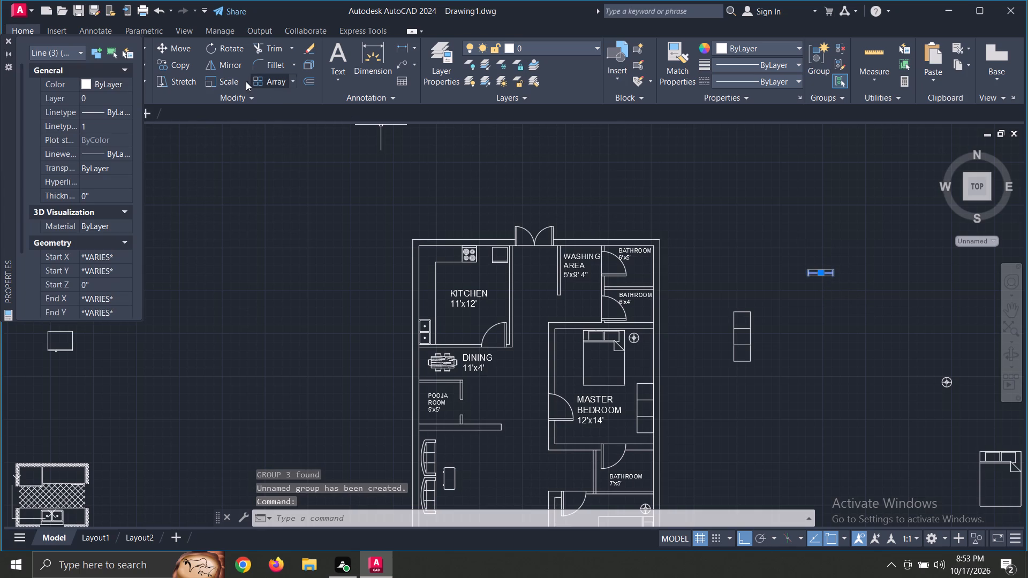
click(180, 67)
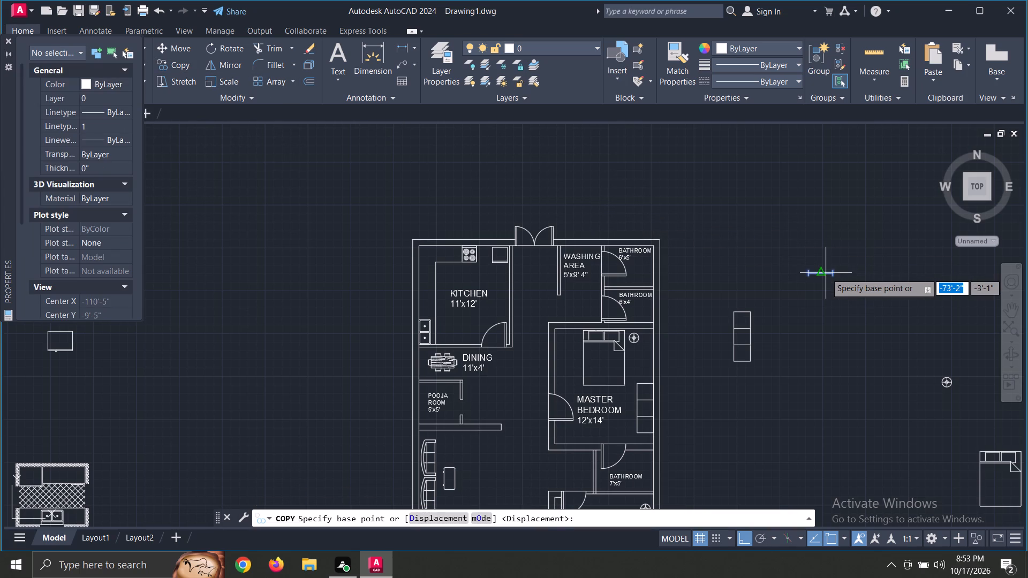
click(824, 273)
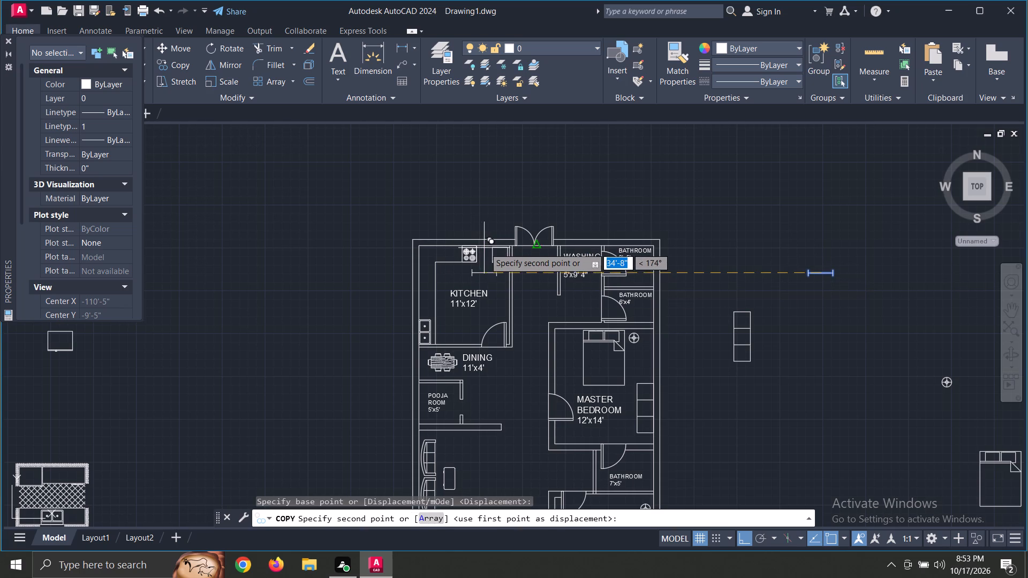
key(F3)
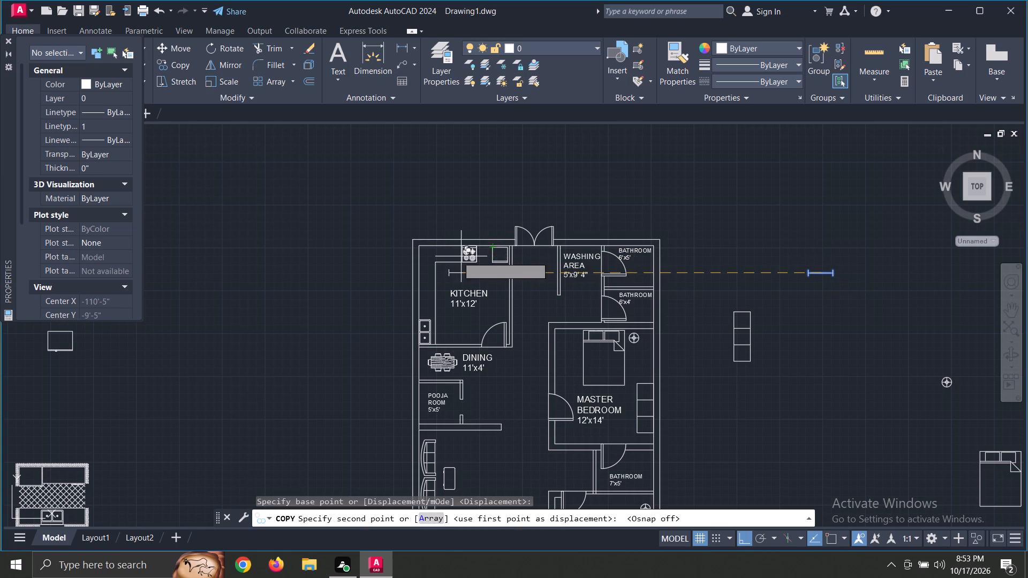
scroll(449, 240, up, 4)
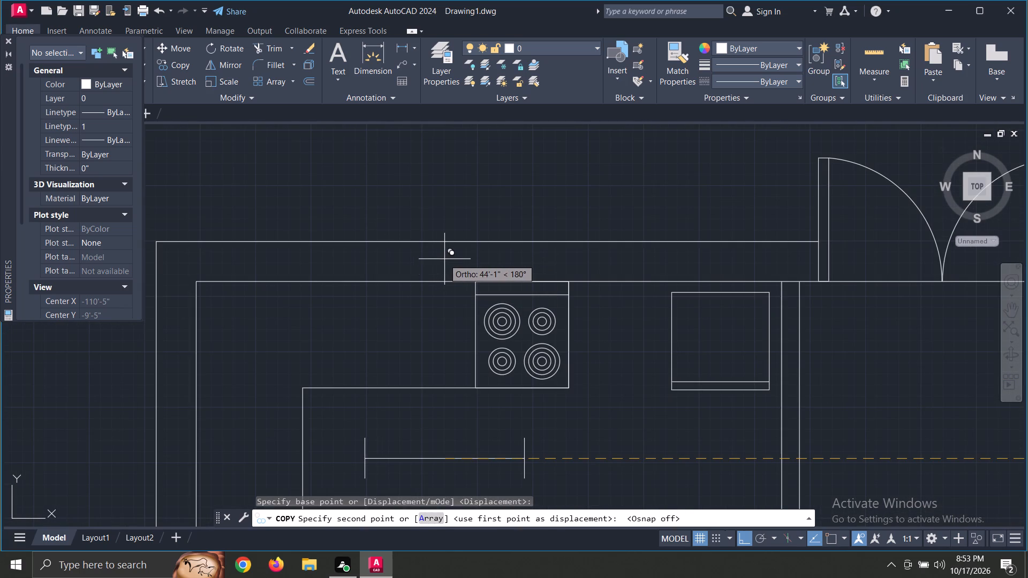
key(F8)
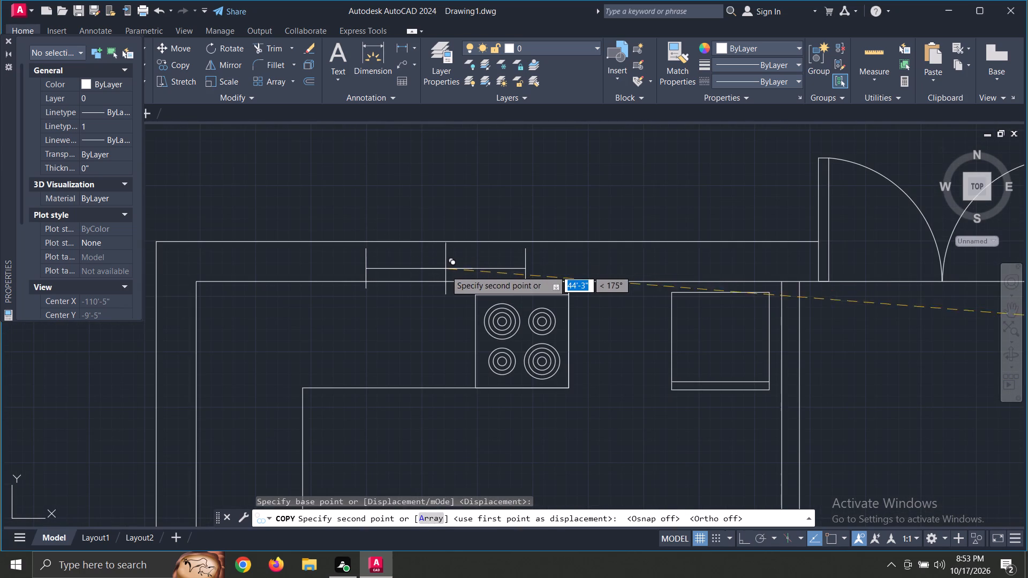
scroll(447, 263, up, 2)
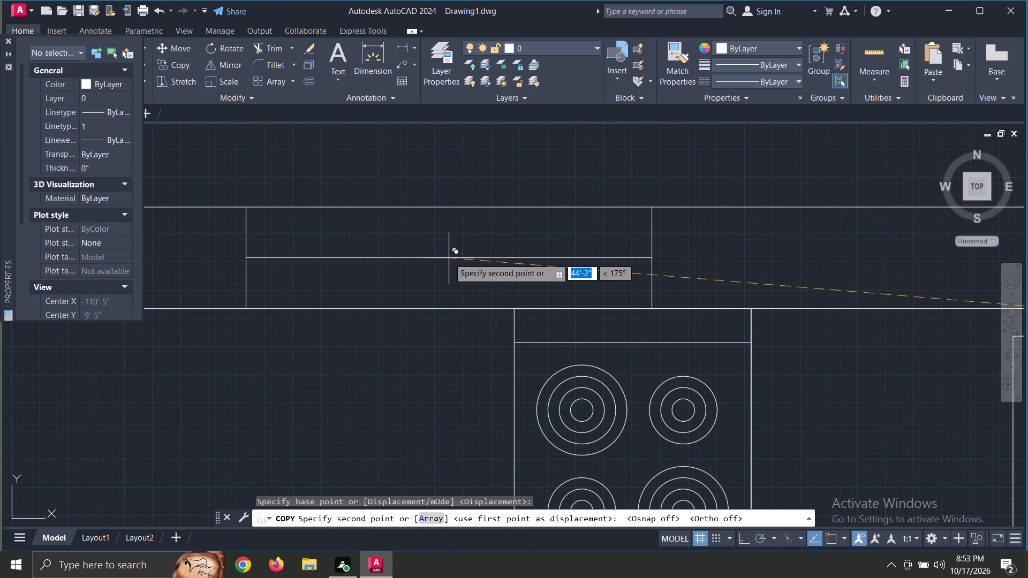
click(449, 257)
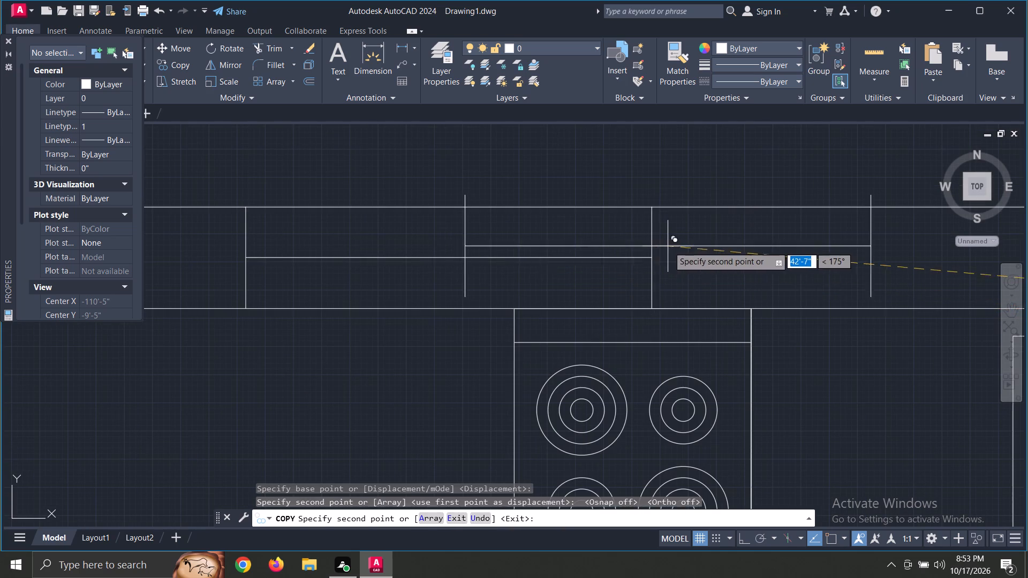
scroll(670, 246, down, 3)
scroll(755, 271, down, 1)
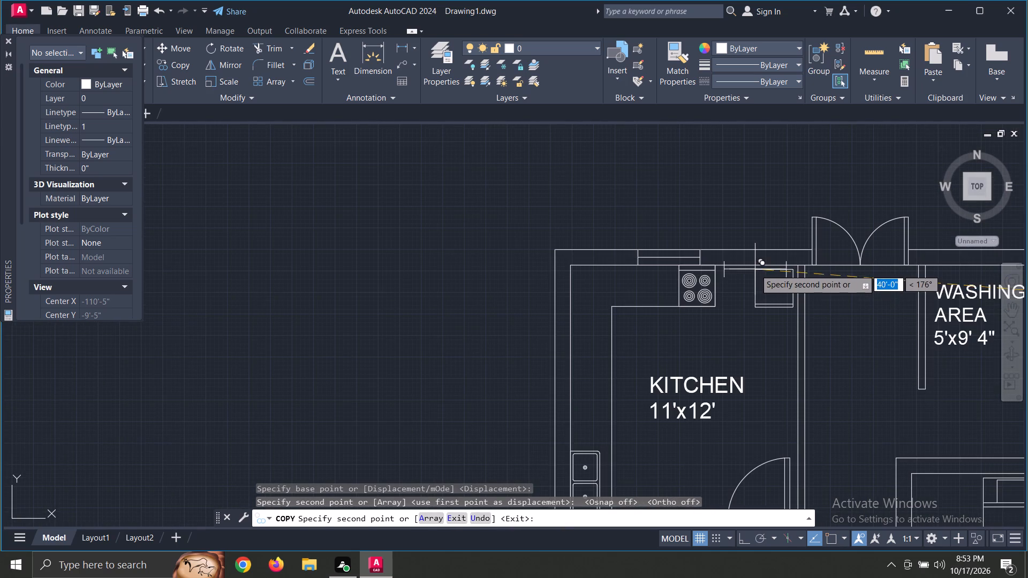
key(ctrl+z)
scroll(438, 245, up, 4)
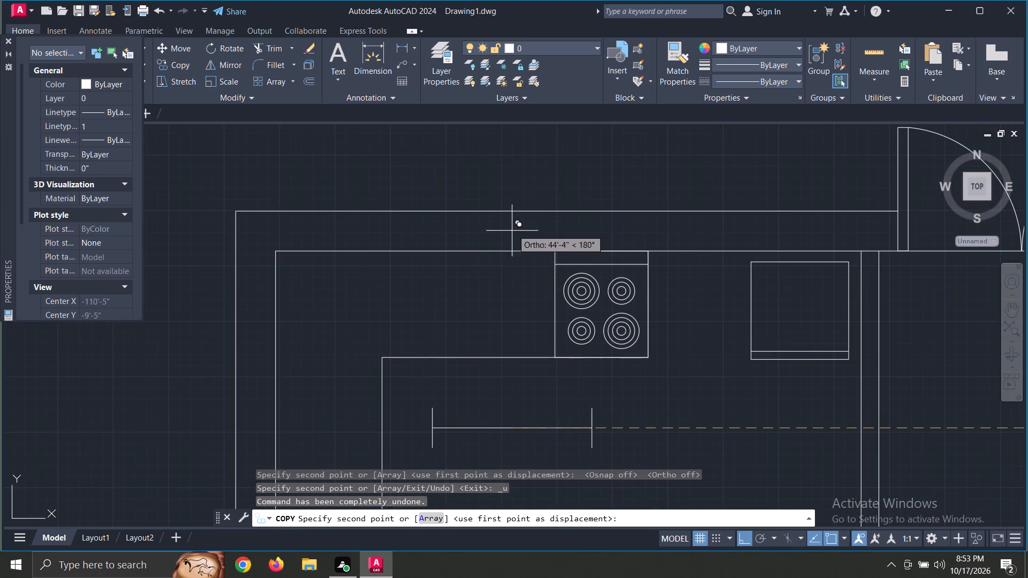
key(F8)
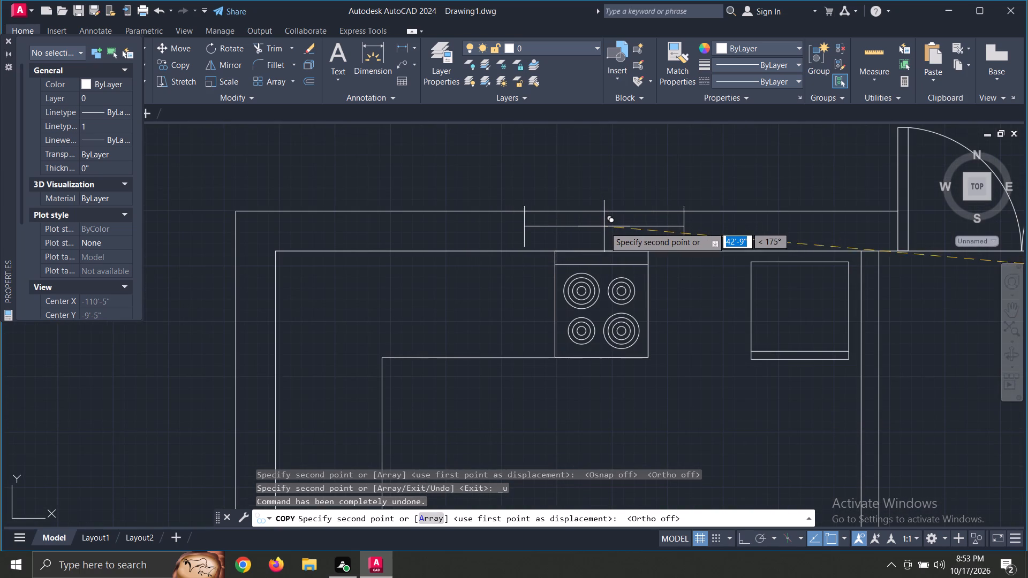
scroll(606, 229, up, 2)
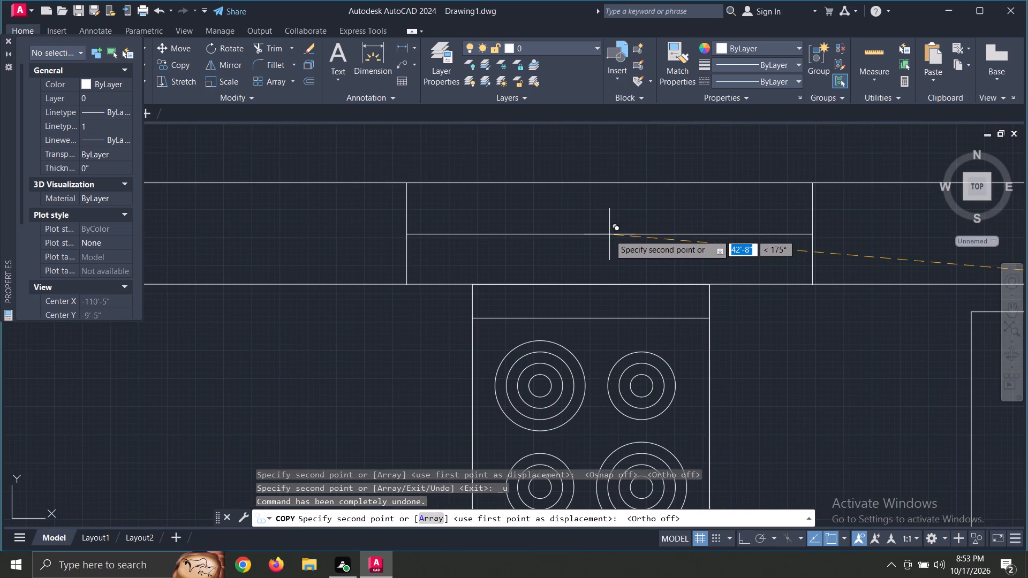
click(609, 234)
Place another copy of the 3' symbol in the washing area's outer wall, between the double door and the bathroom.
scroll(699, 227, down, 3)
middle_drag(749, 237, 744, 237)
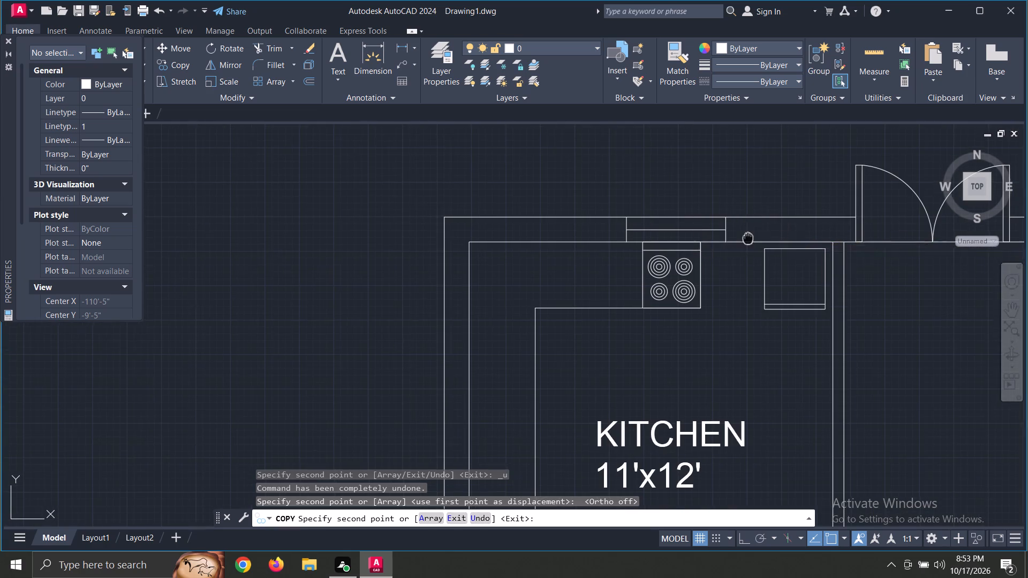
middle_drag(744, 237, 173, 241)
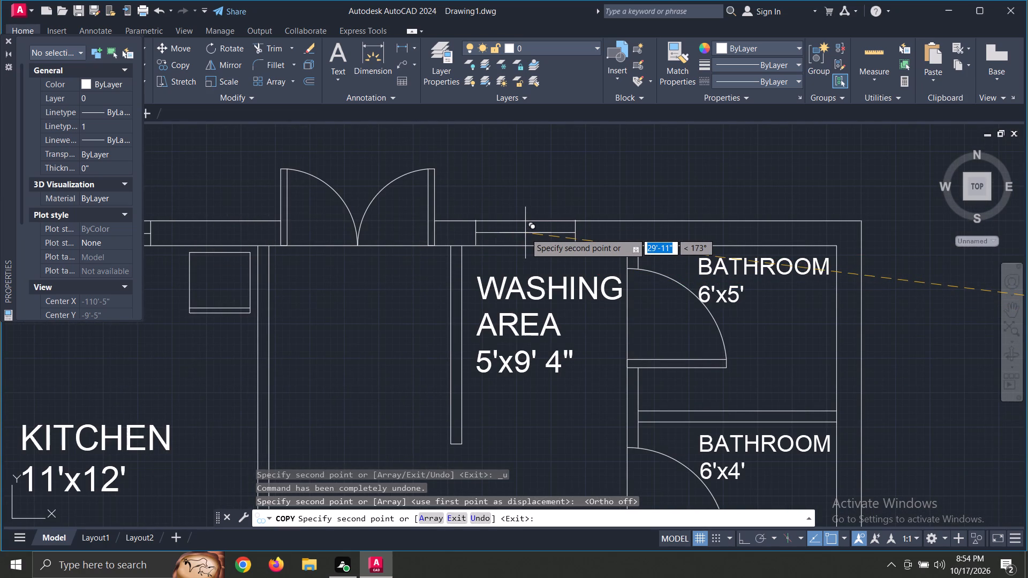
click(525, 233)
Place two more copies in the wall along the portico, one in the hall beside the double door and one in the 12'x10'3" bedroom.
scroll(528, 206, down, 3)
middle_drag(557, 299, 469, 47)
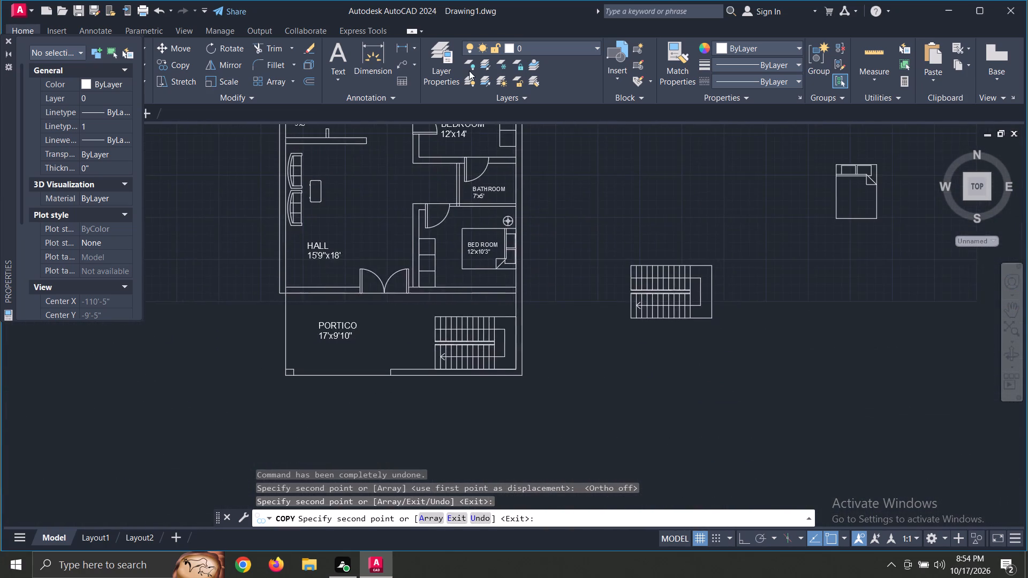
scroll(330, 279, up, 3)
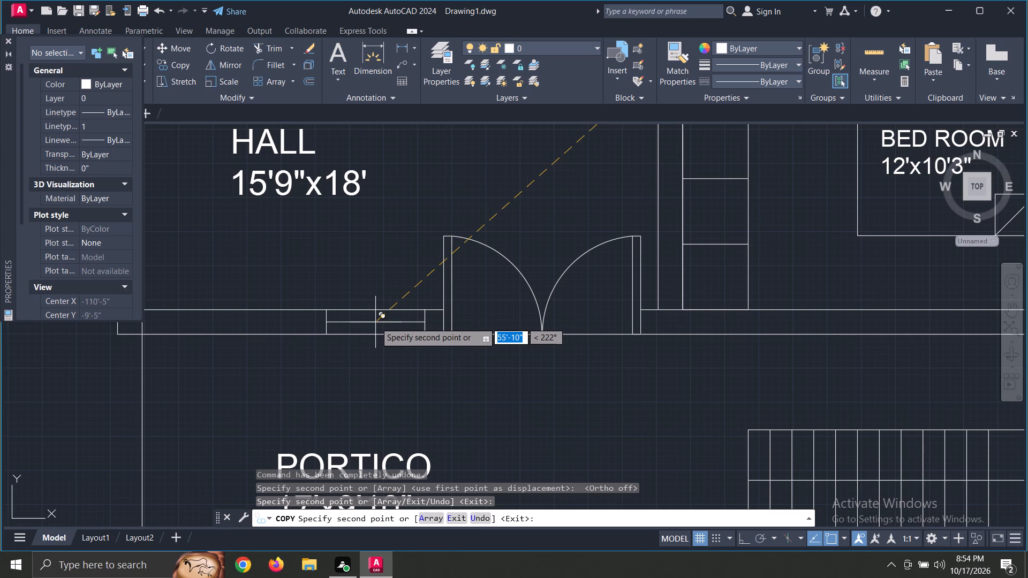
scroll(373, 322, up, 4)
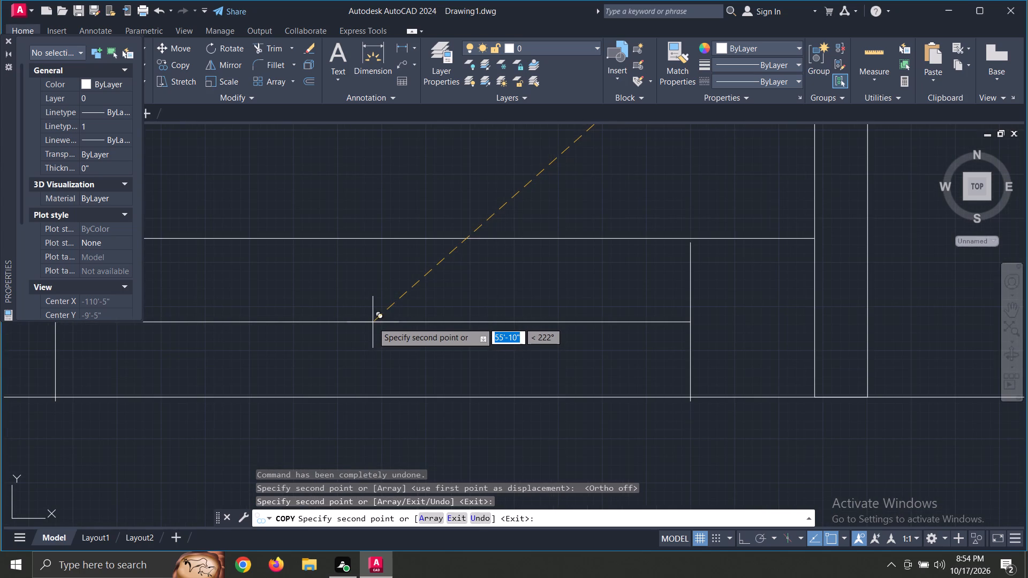
click(373, 318)
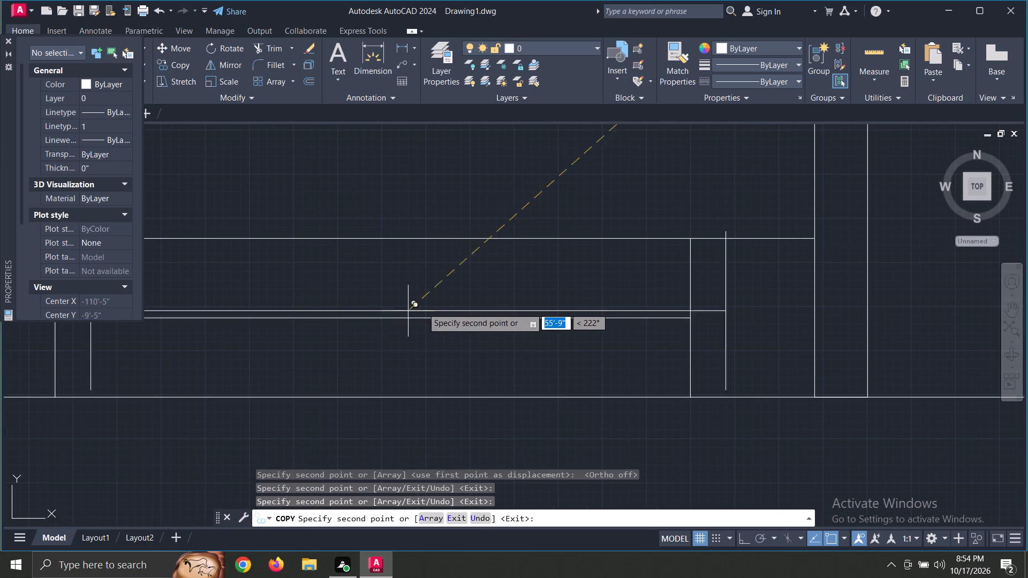
scroll(439, 295, down, 4)
middle_drag(699, 303, 191, 305)
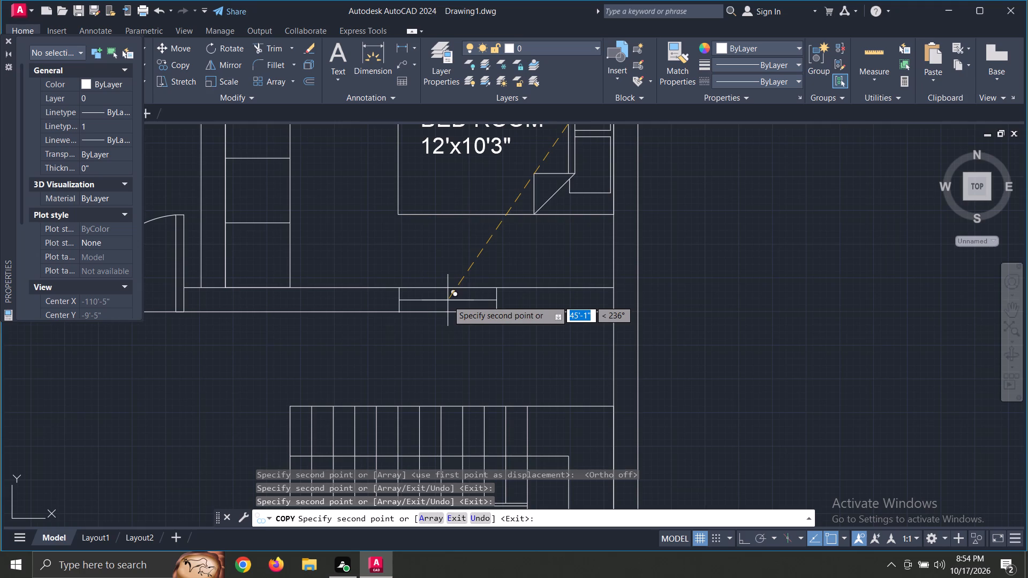
click(448, 300)
scroll(804, 230, down, 3)
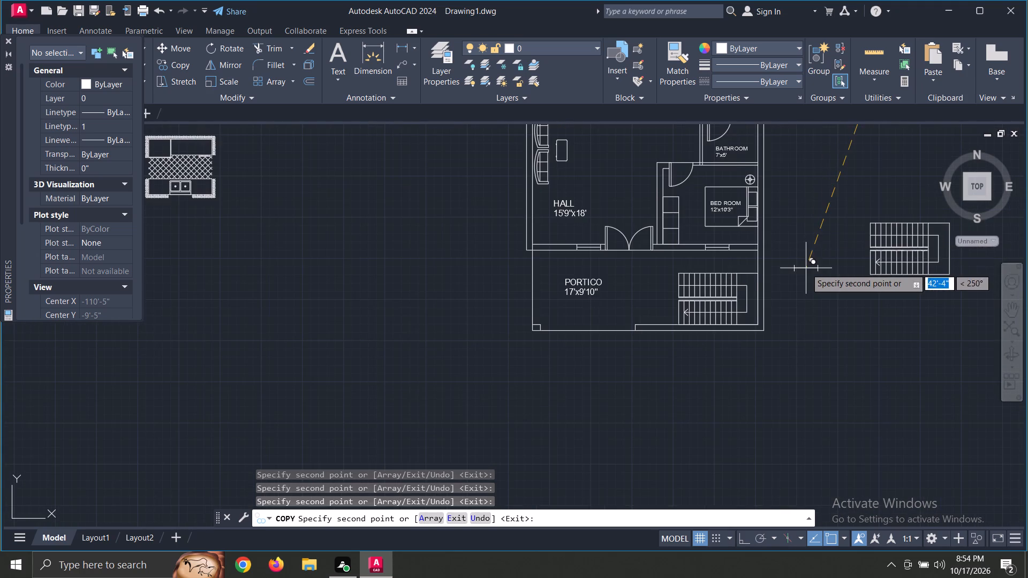
scroll(806, 276, down, 1)
key(Escape)
Rotate the original 3' symbol beside the plan about its midpoint to a vertical orientation, with object snap off and ortho on.
scroll(806, 258, down, 2)
scroll(841, 196, up, 3)
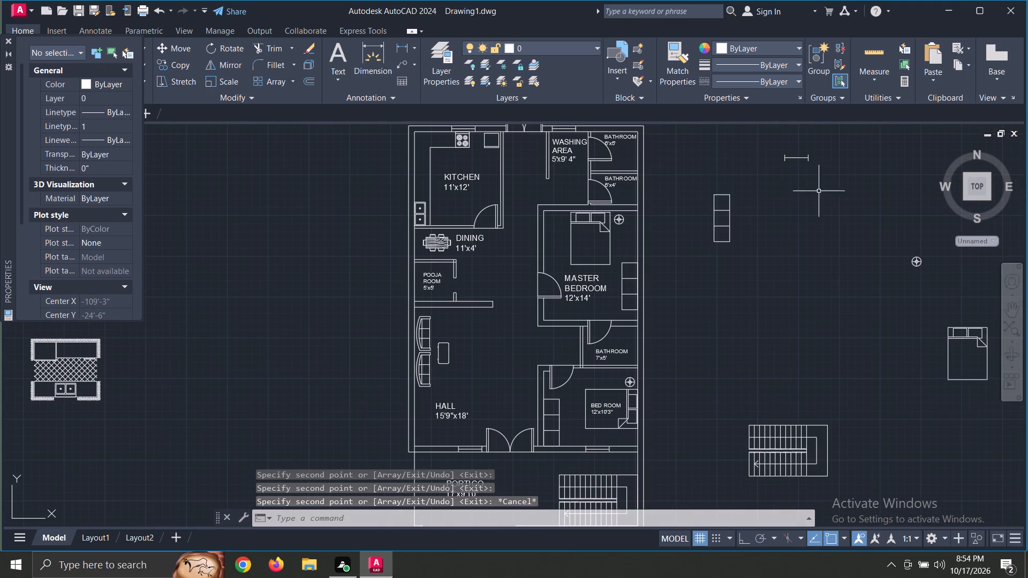
click(772, 148)
click(830, 184)
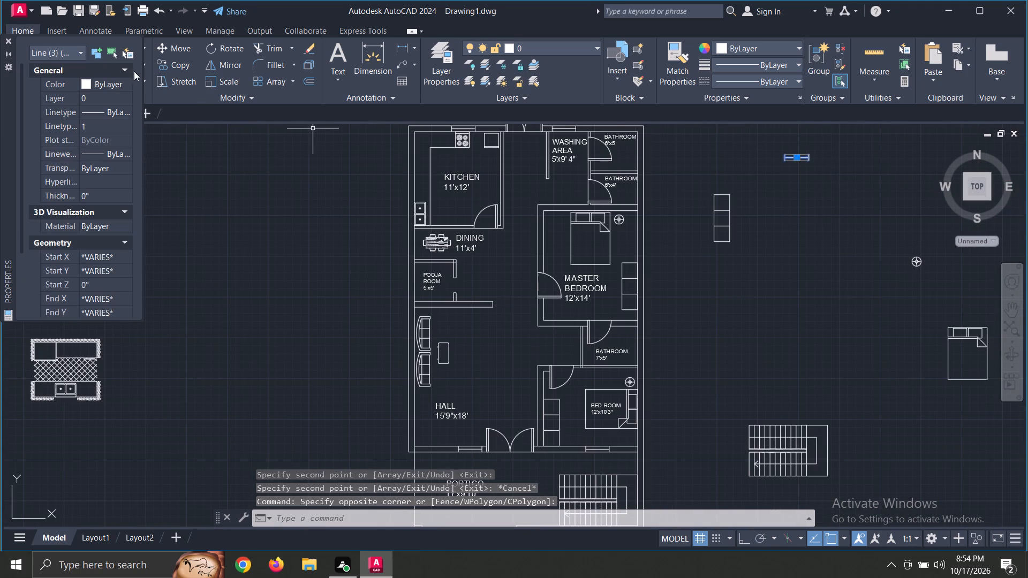
click(219, 54)
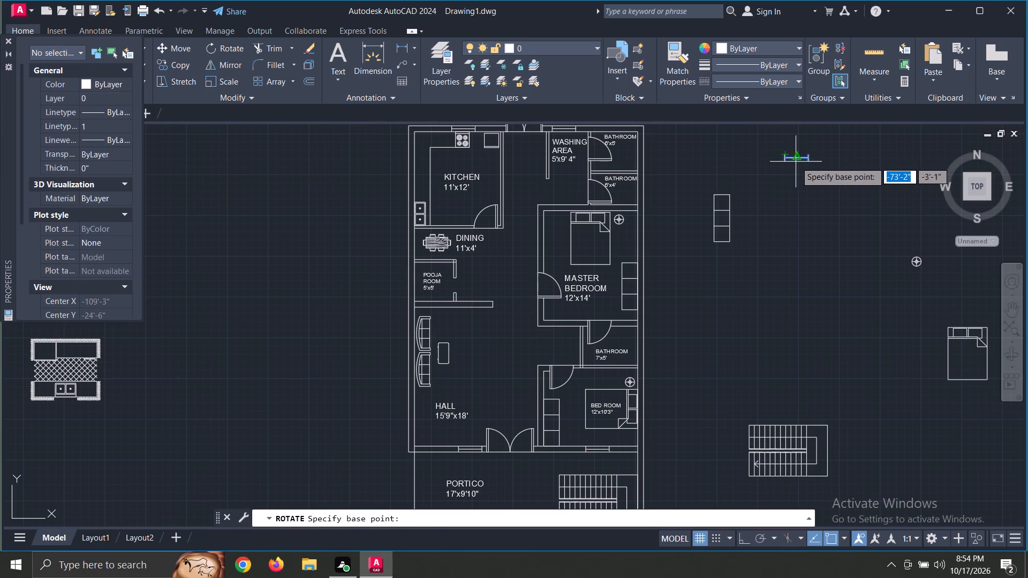
click(796, 160)
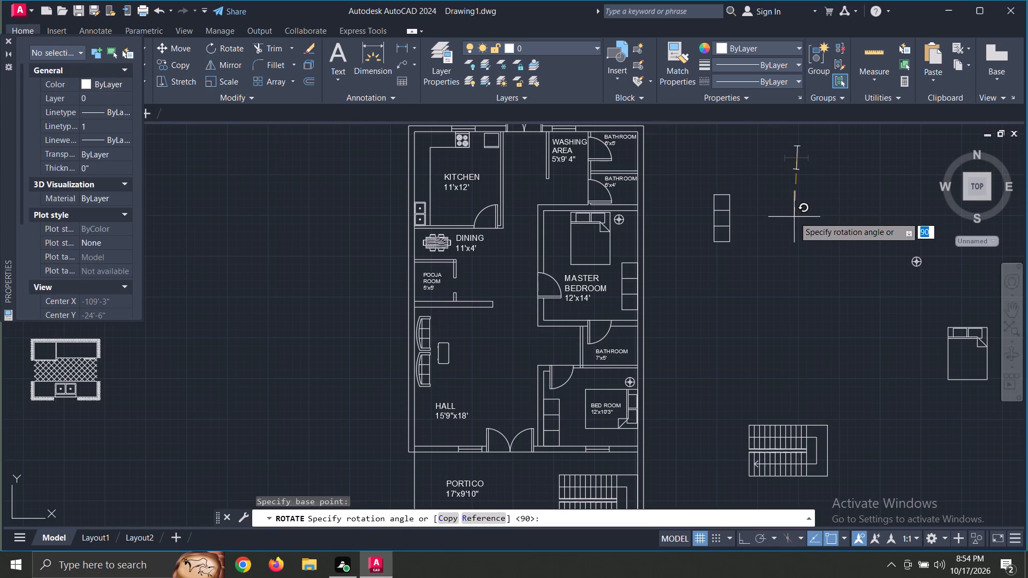
key(F3)
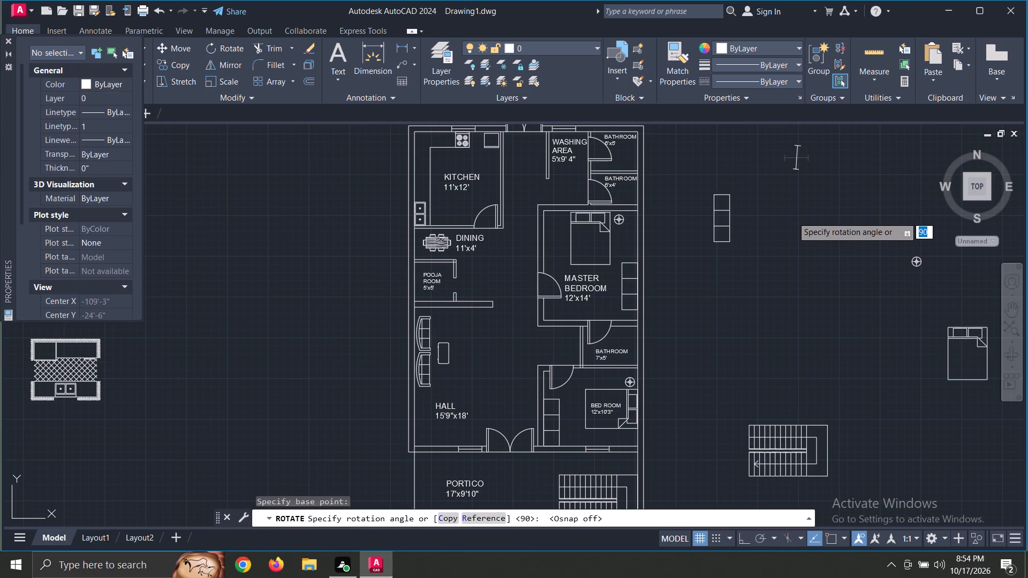
key(F8)
scroll(782, 219, up, 2)
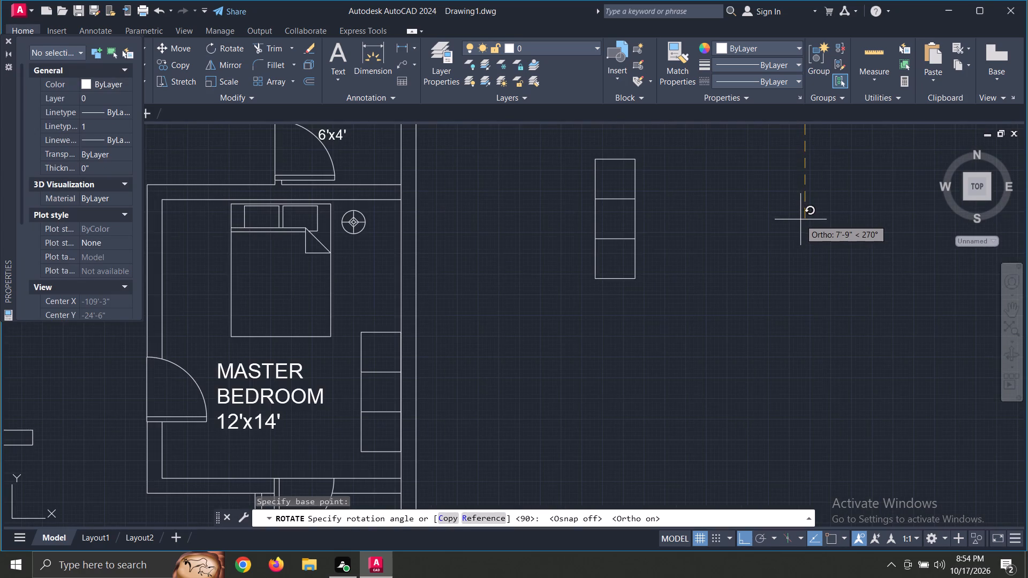
scroll(802, 220, down, 2)
click(803, 223)
Copy the vertical 3' window symbol from its midpoint, with ortho off, into the kitchen's outer side wall between the stove corner and the sink.
click(792, 142)
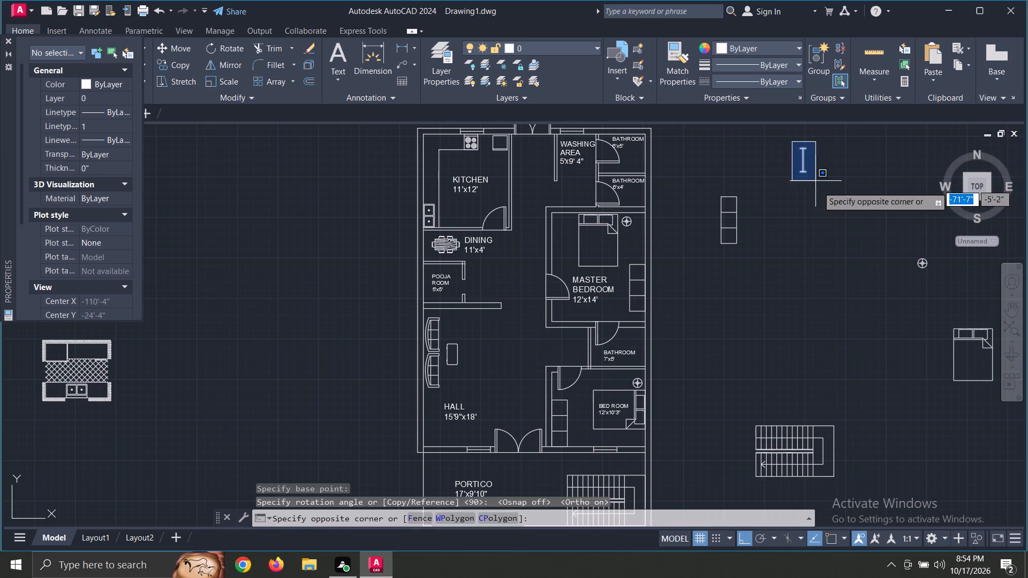
click(819, 191)
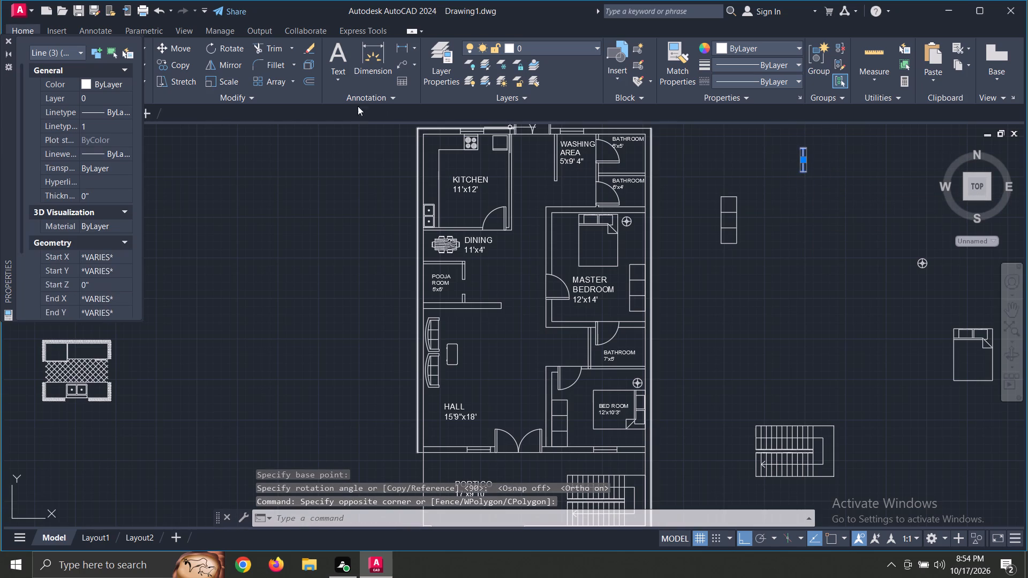
click(186, 66)
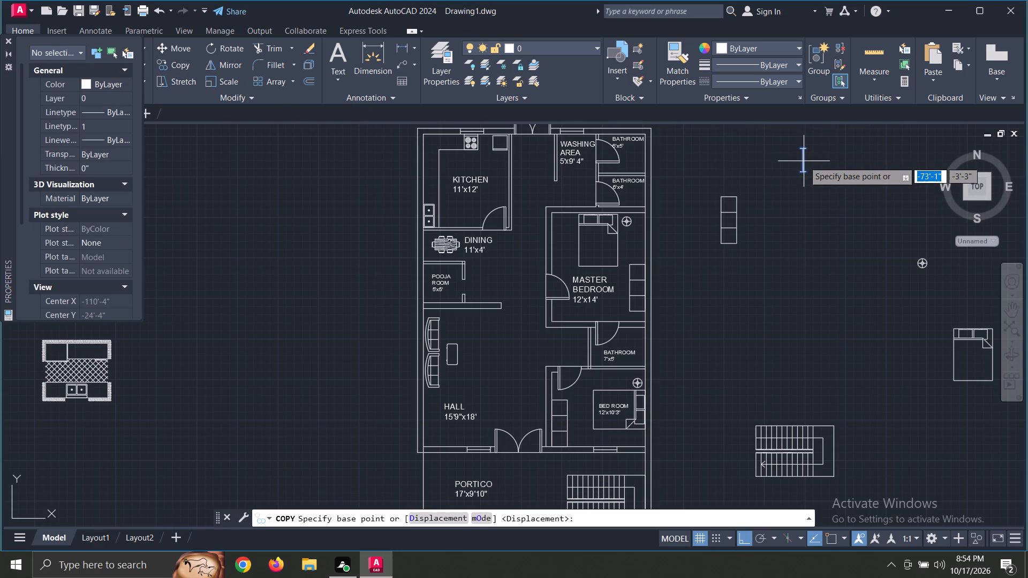
click(802, 161)
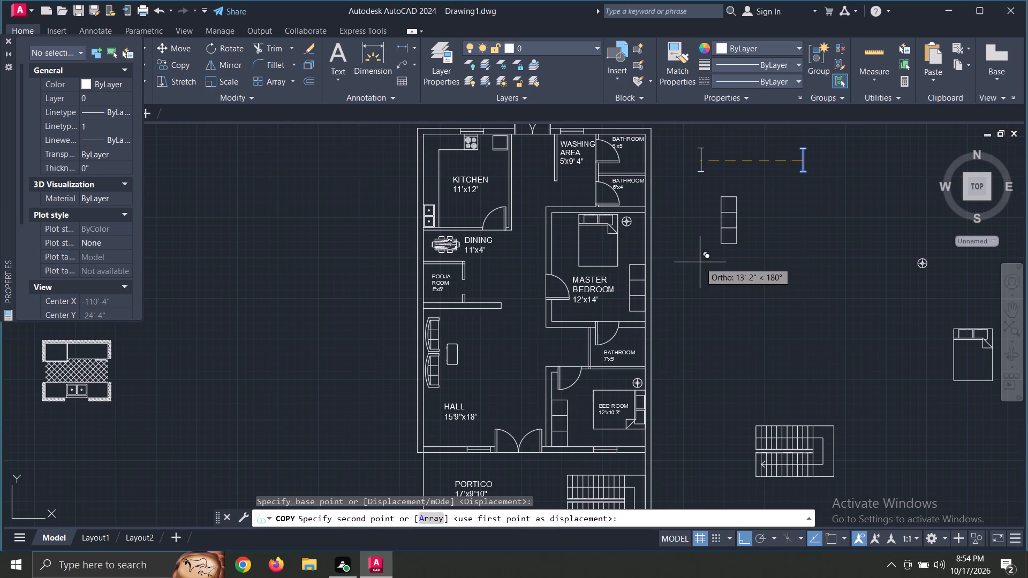
key(F8)
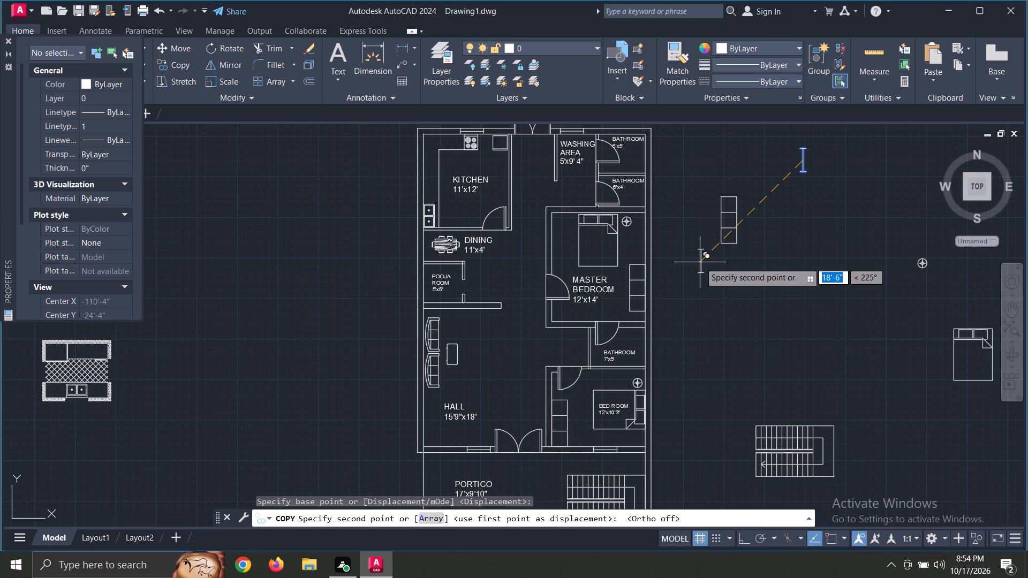
scroll(424, 183, up, 2)
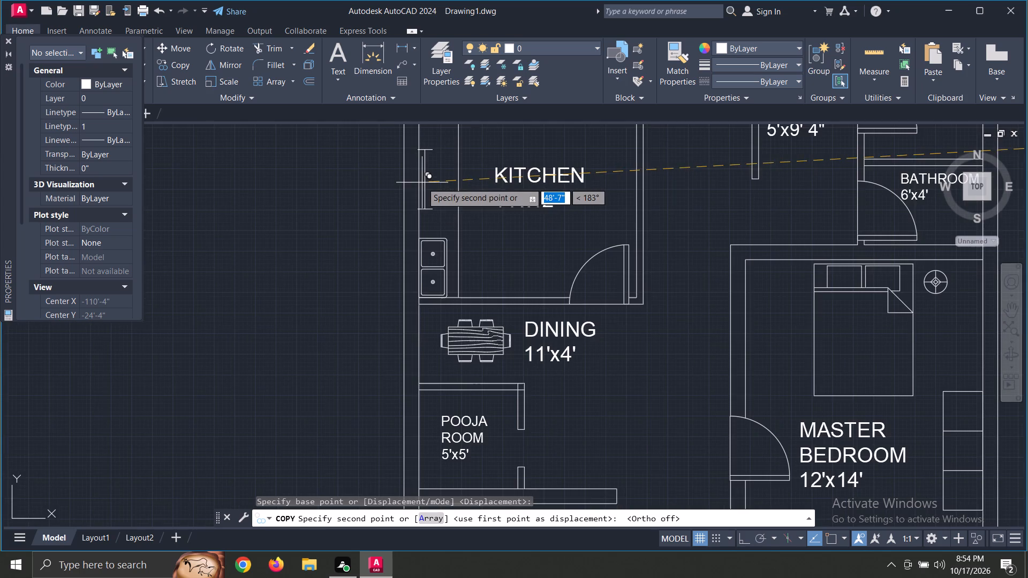
middle_drag(426, 205, 412, 286)
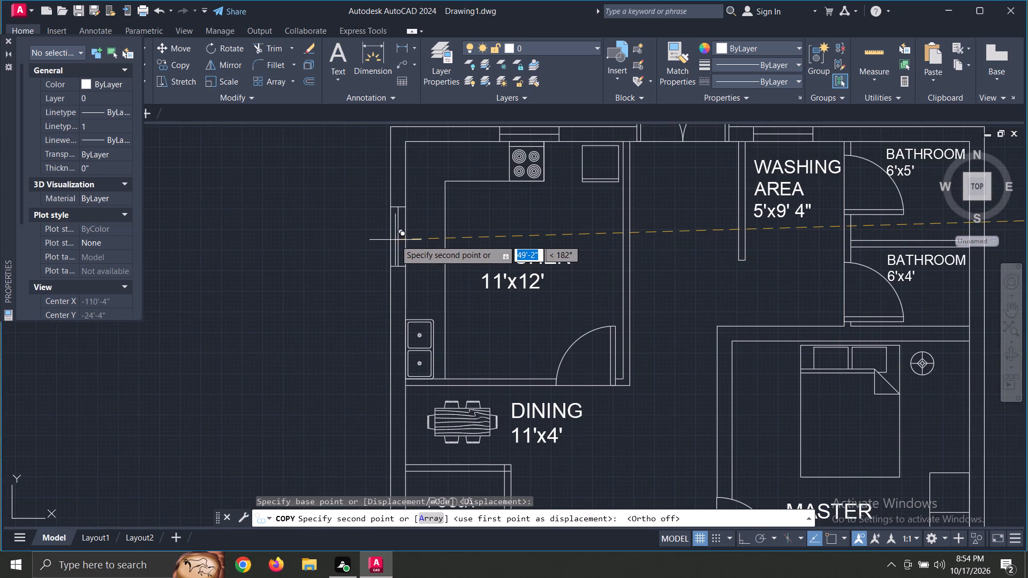
scroll(395, 240, up, 3)
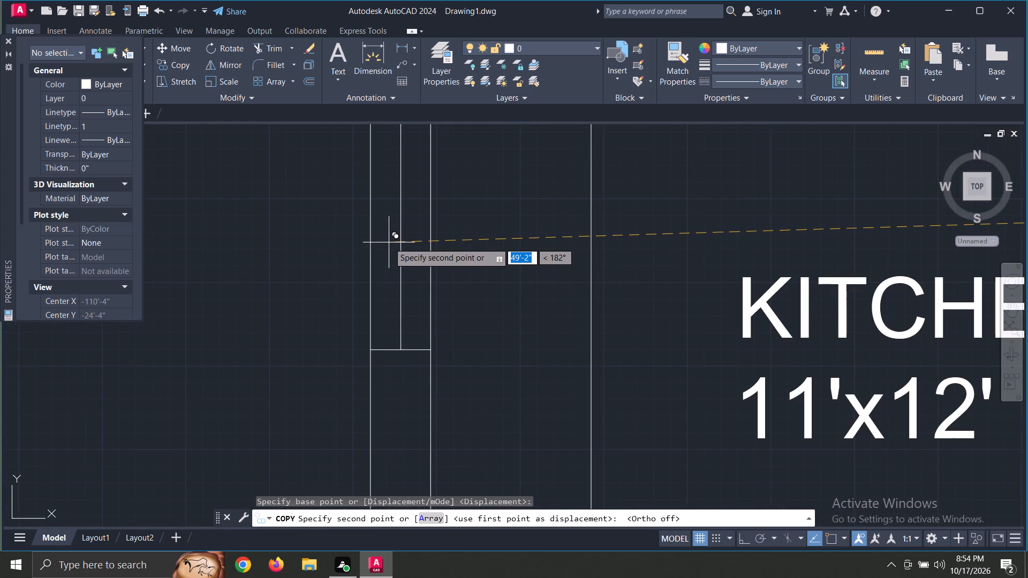
click(389, 242)
Place another copy of the vertical window symbol in the hall's outer side wall, between the sofas and the portico.
scroll(423, 244, down, 4)
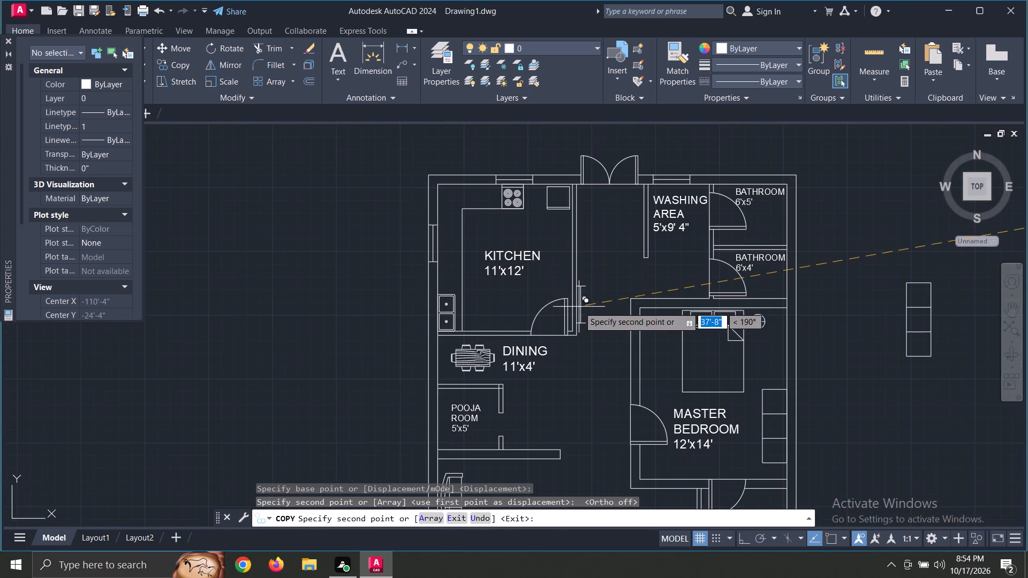
middle_drag(579, 307, 546, 262)
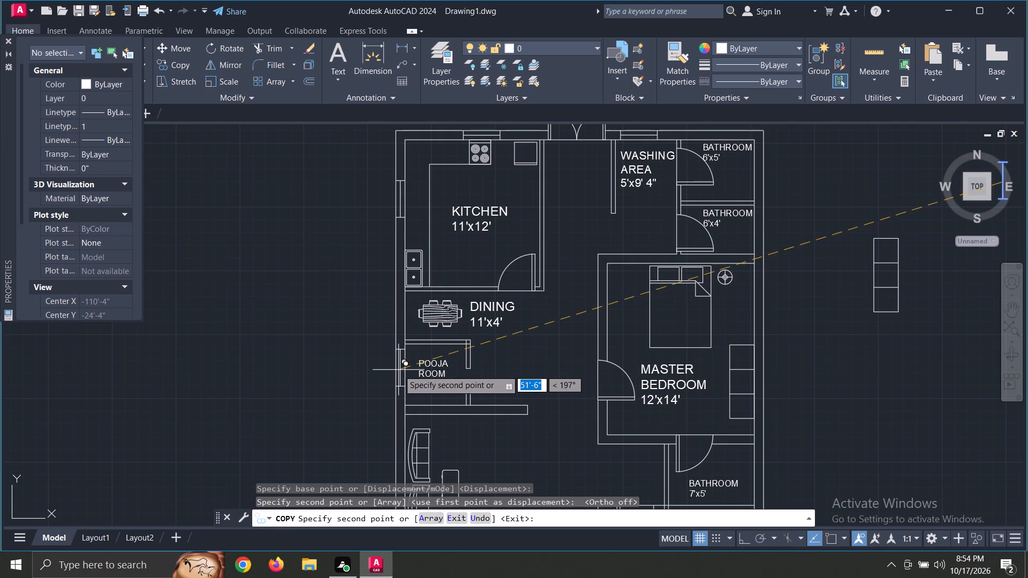
middle_drag(398, 370, 387, 202)
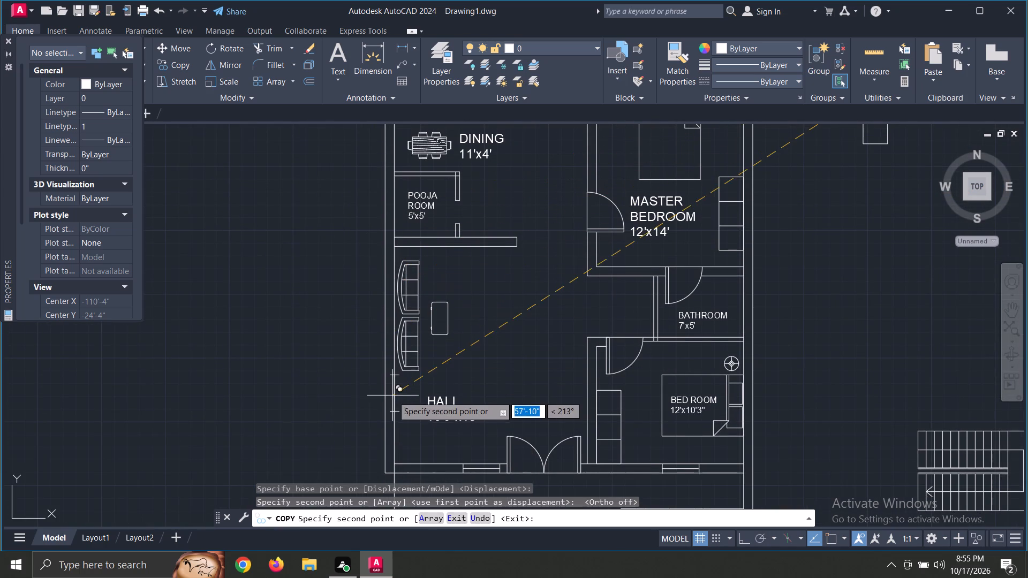
scroll(387, 401, up, 5)
middle_drag(387, 400, 385, 399)
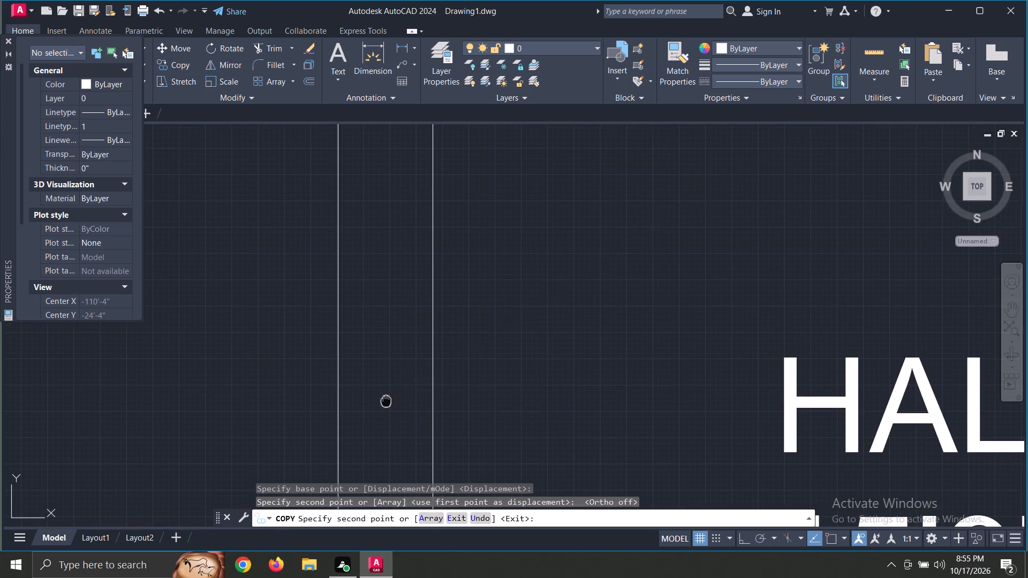
middle_drag(385, 399, 356, 340)
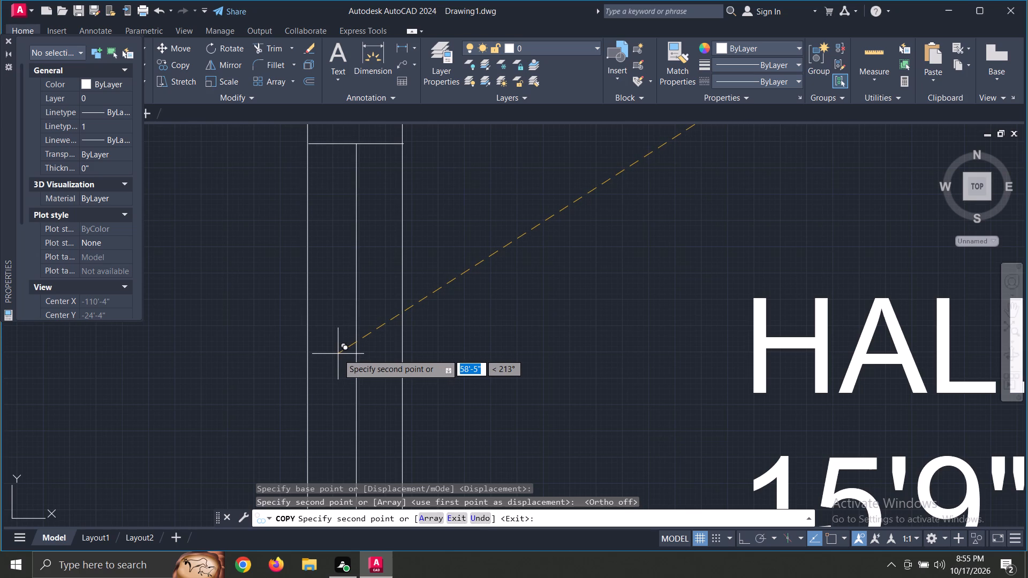
click(337, 354)
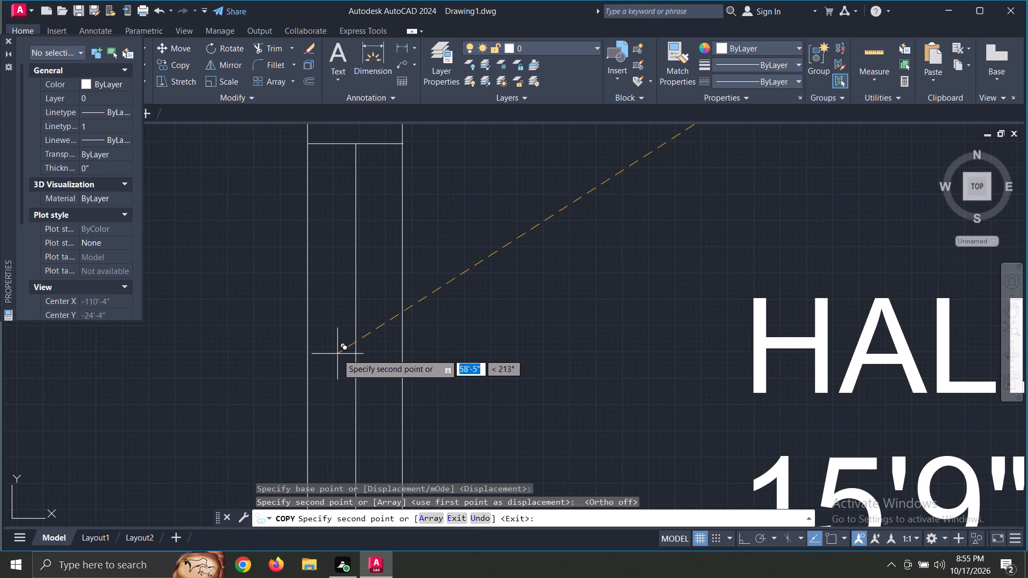
Place another copy of the vertical symbol in the hall's outer side wall, behind the two sofas.
scroll(445, 338, down, 4)
middle_drag(516, 363, 375, 226)
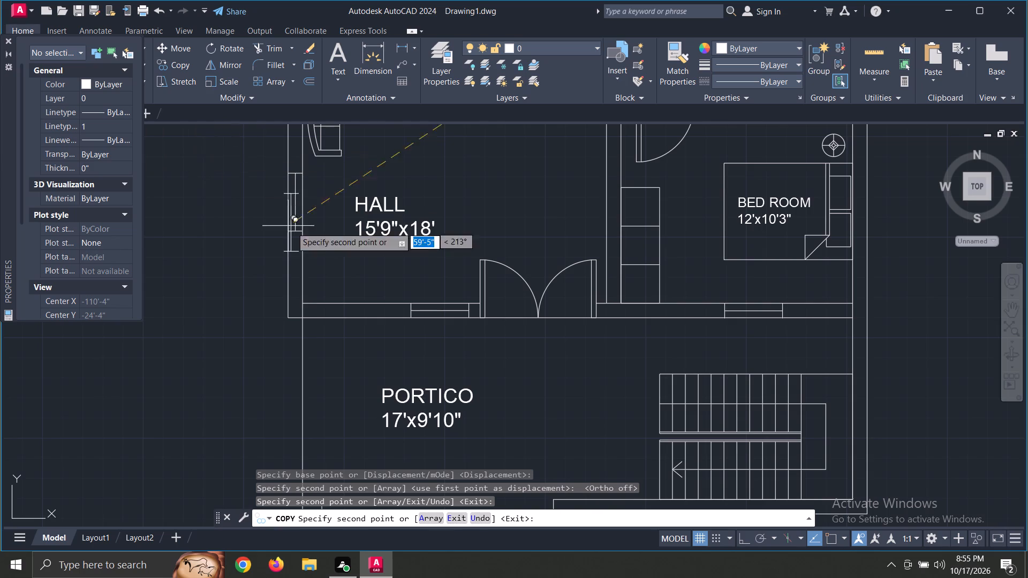
middle_drag(329, 246, 153, 455)
middle_drag(300, 361, 302, 361)
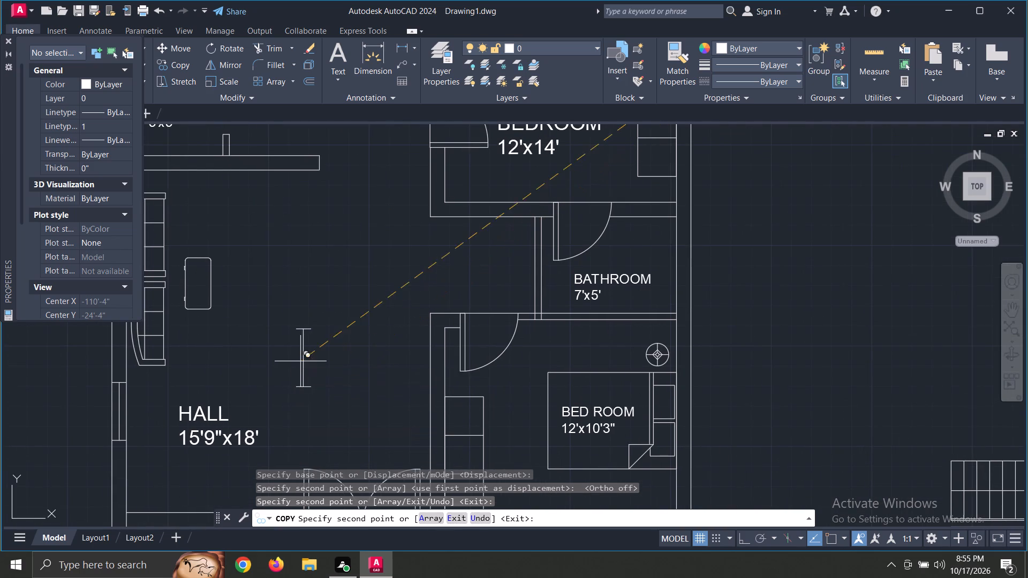
middle_drag(302, 361, 471, 451)
scroll(437, 426, down, 1)
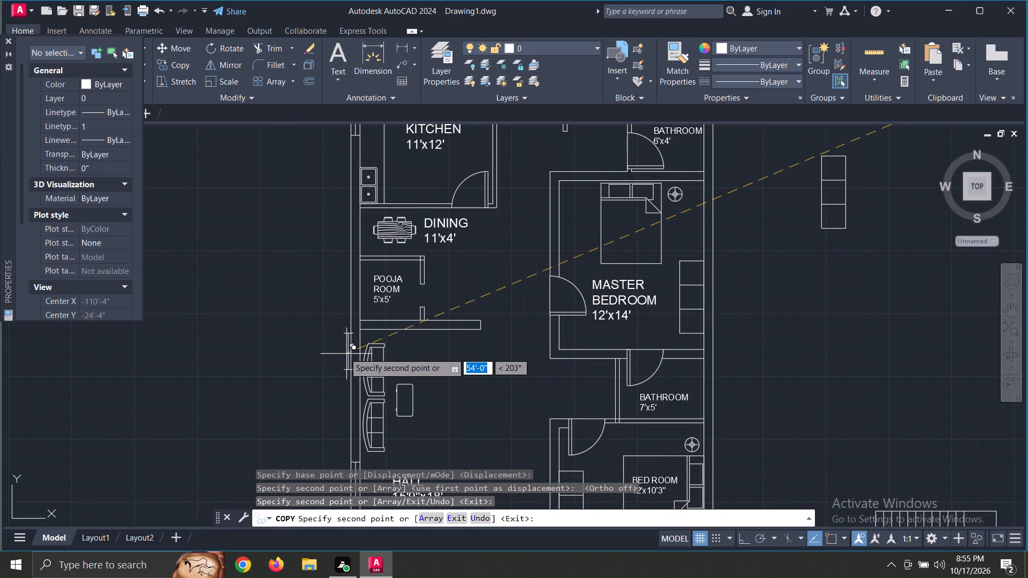
middle_drag(335, 413, 57, 402)
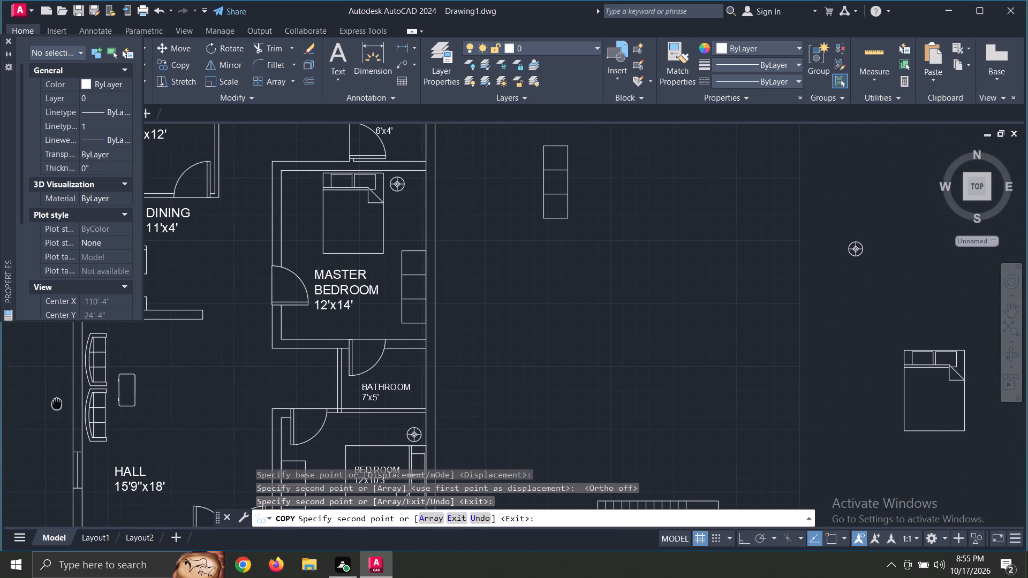
middle_drag(200, 415, 287, 311)
scroll(236, 363, down, 1)
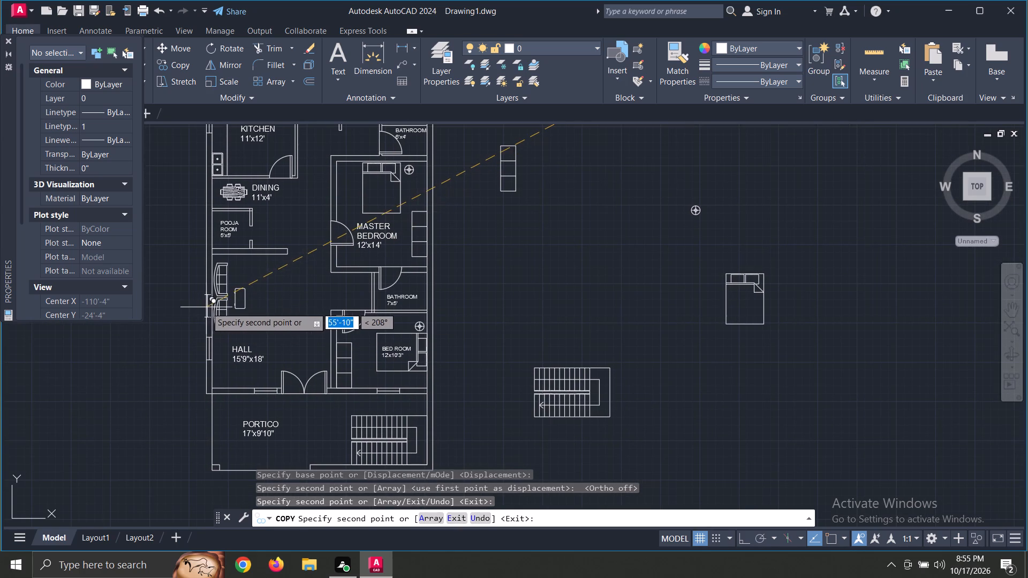
scroll(207, 306, up, 3)
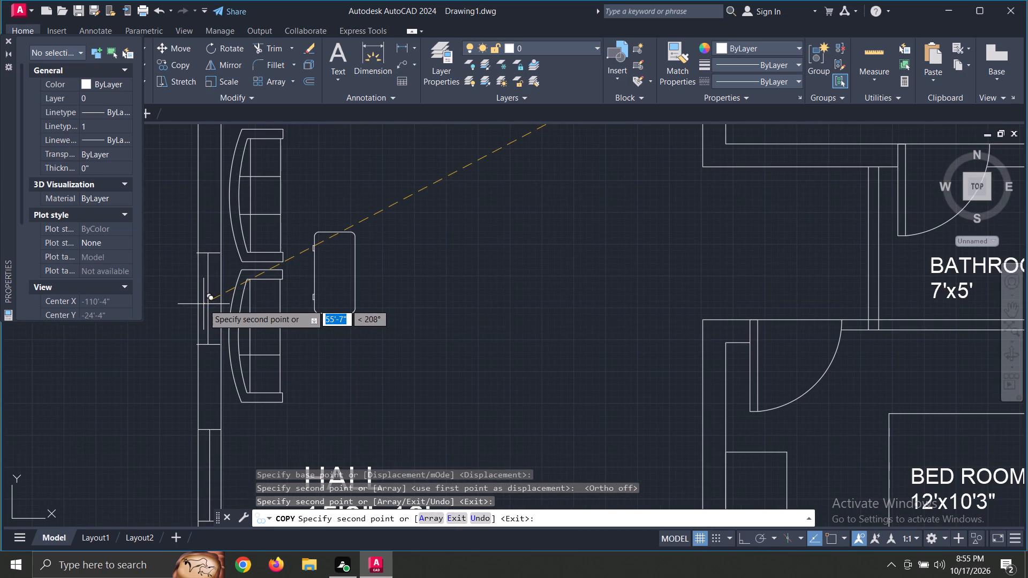
scroll(206, 278, up, 3)
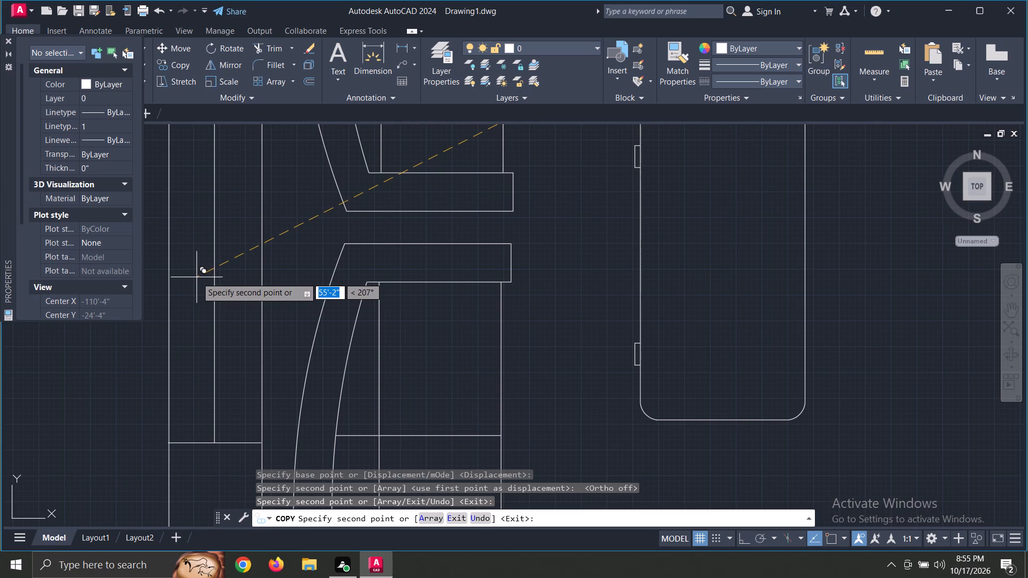
click(197, 277)
Place another copy in the master bedroom's outer side wall, between the round bedside lamp and the wardrobe.
scroll(329, 278, down, 2)
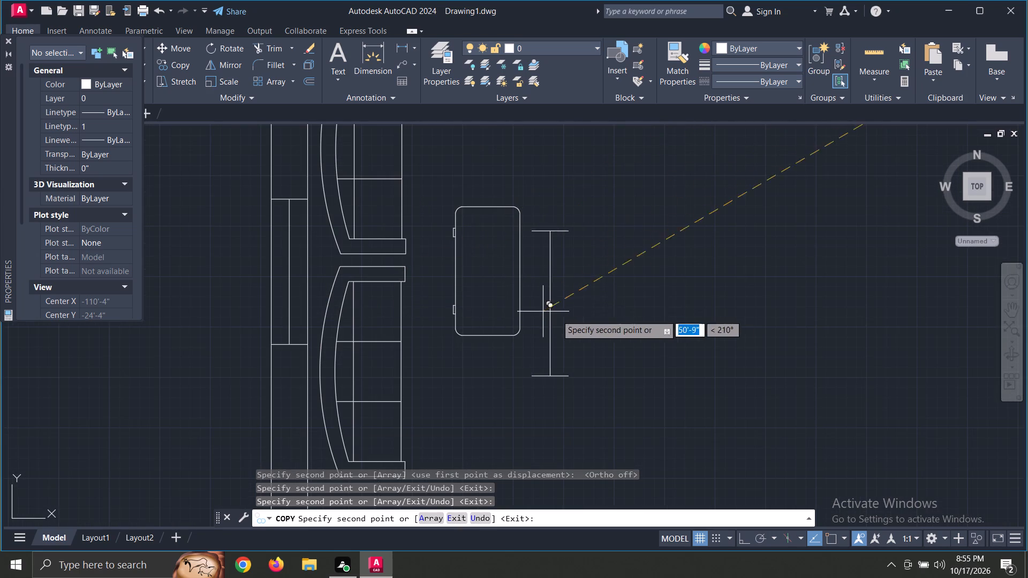
middle_drag(587, 319, 0, 329)
scroll(282, 292, down, 4)
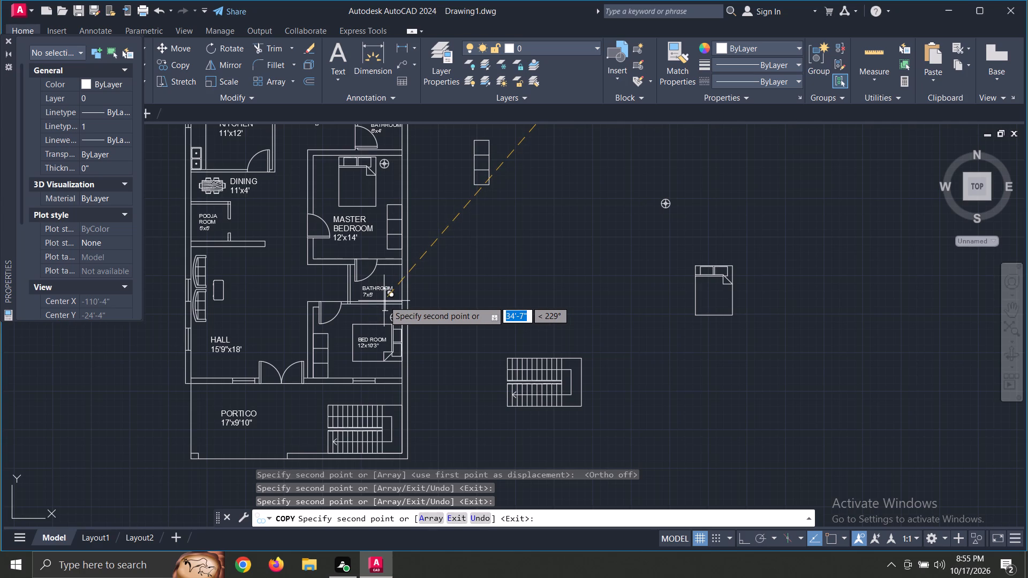
scroll(395, 199, up, 2)
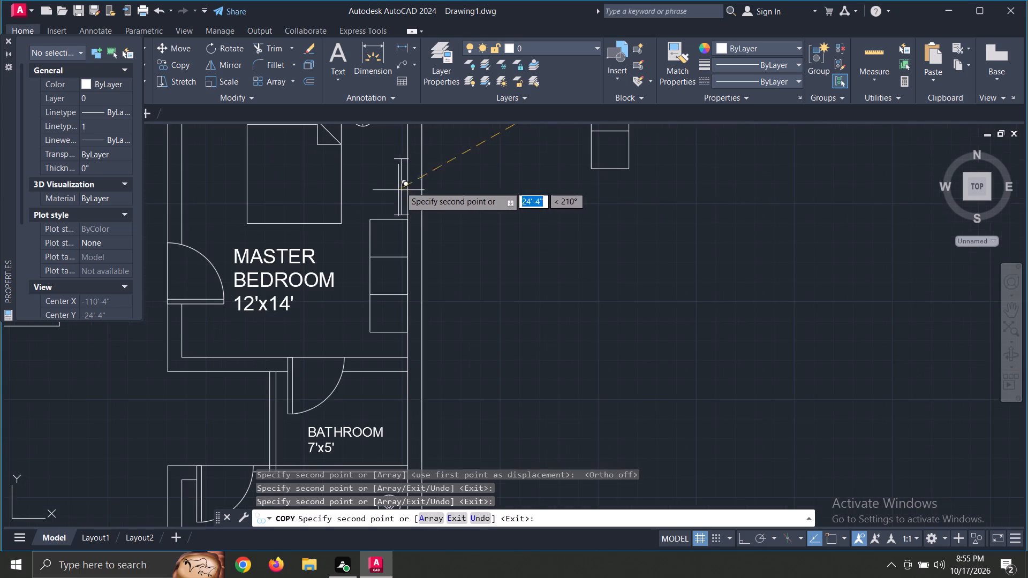
middle_drag(400, 186, 372, 292)
scroll(382, 260, up, 3)
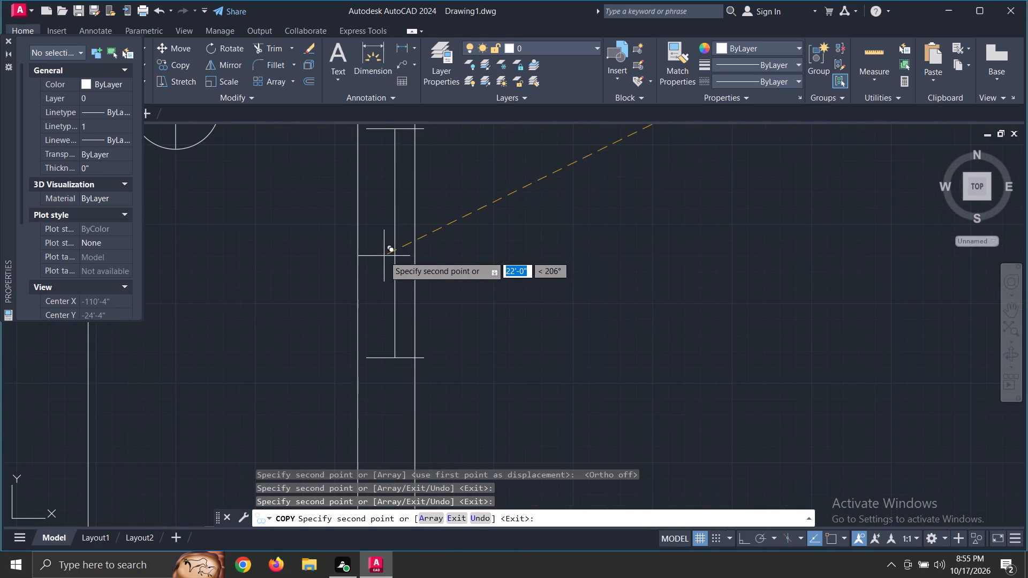
scroll(377, 259, up, 1)
middle_drag(371, 275, 348, 370)
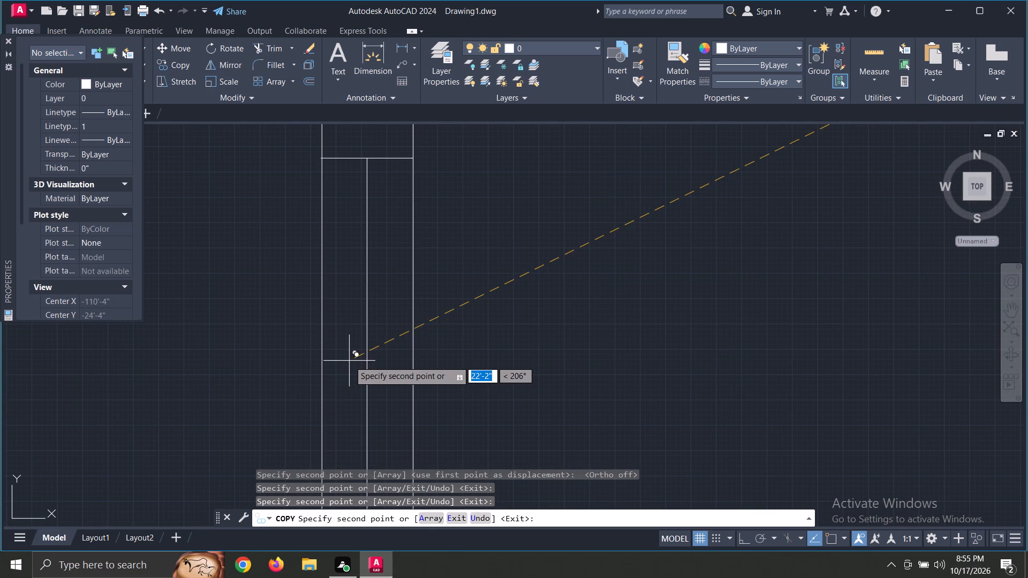
scroll(349, 361, up, 1)
middle_drag(348, 363, 340, 381)
middle_drag(338, 405, 338, 412)
scroll(344, 401, down, 2)
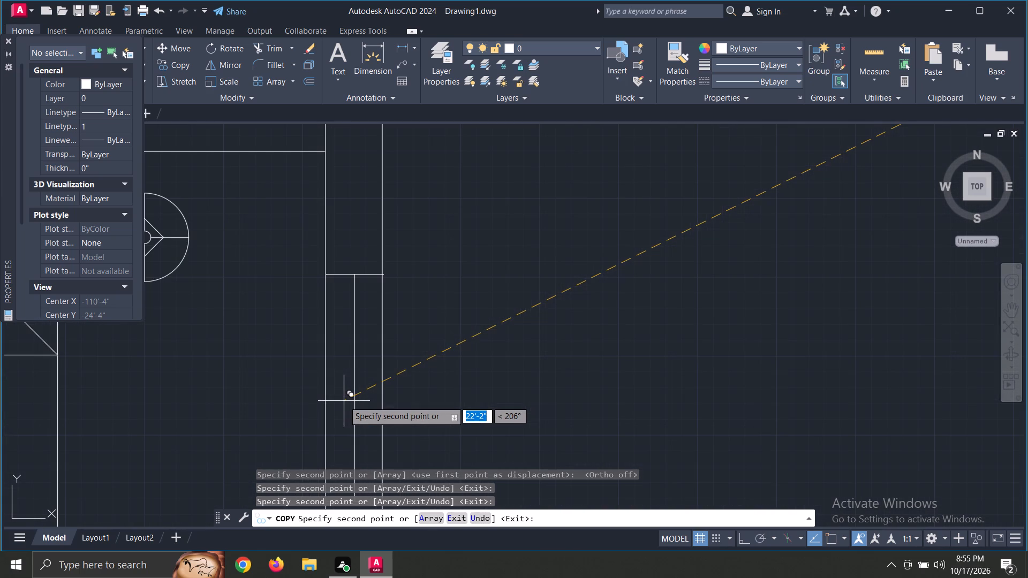
scroll(344, 400, up, 1)
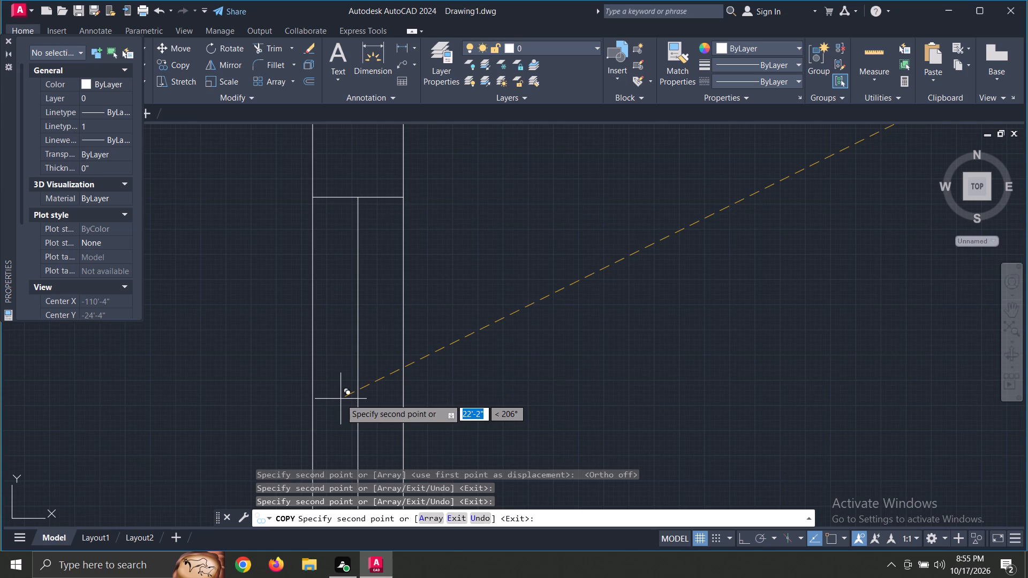
click(340, 399)
Check the outer walls around the master bedroom, bathrooms, bedroom and portico for further window positions, and end the window copying.
scroll(395, 353, down, 3)
middle_drag(431, 400, 399, 344)
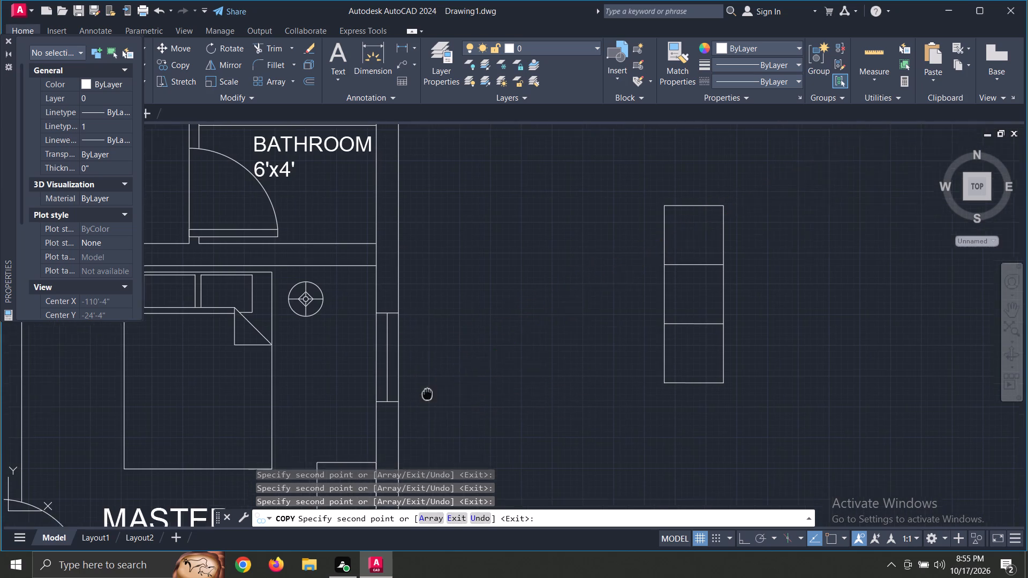
middle_drag(399, 344, 322, 203)
scroll(318, 189, down, 3)
middle_drag(319, 328, 277, 236)
scroll(319, 328, down, 1)
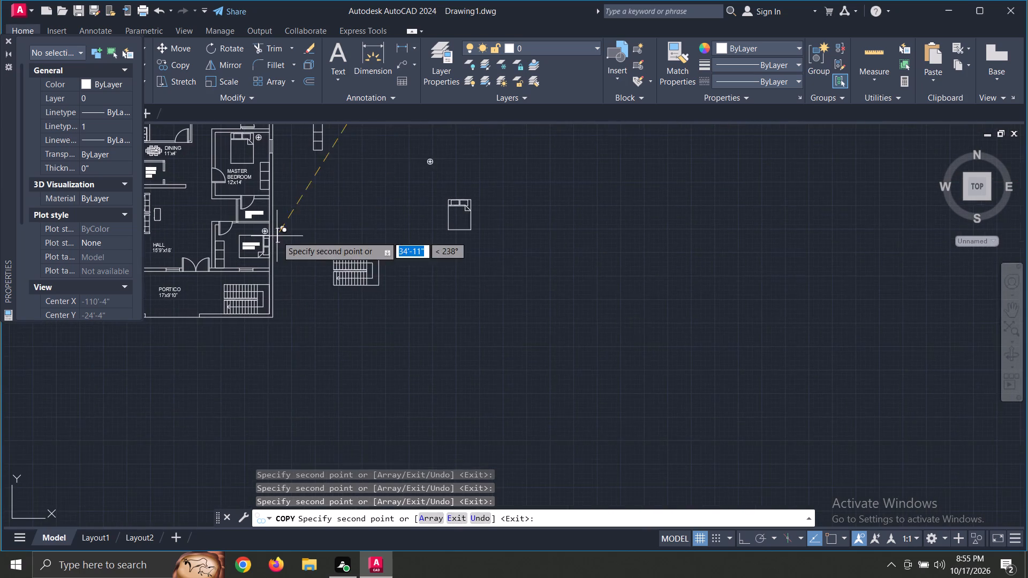
scroll(293, 261, up, 2)
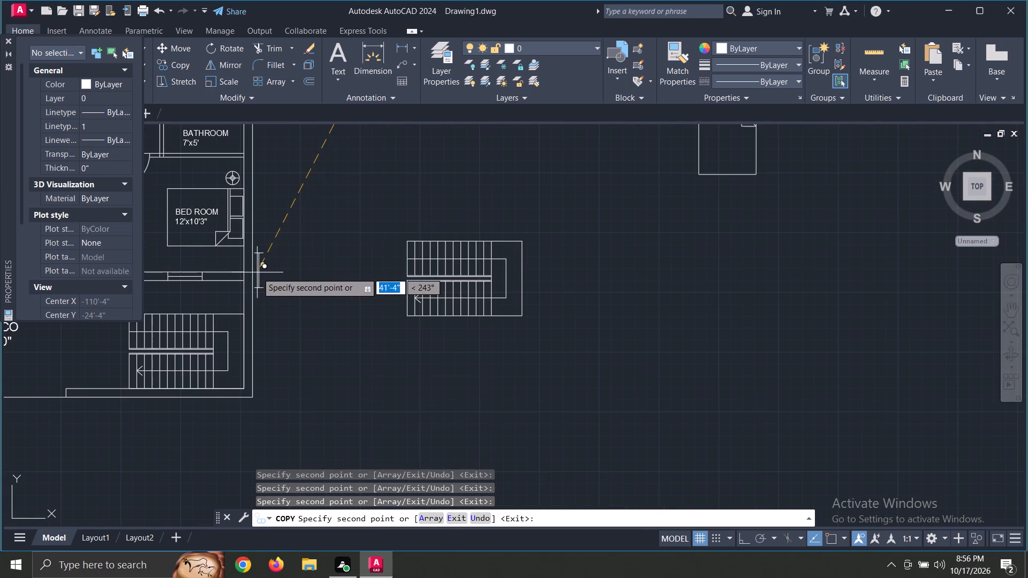
middle_drag(257, 272, 306, 273)
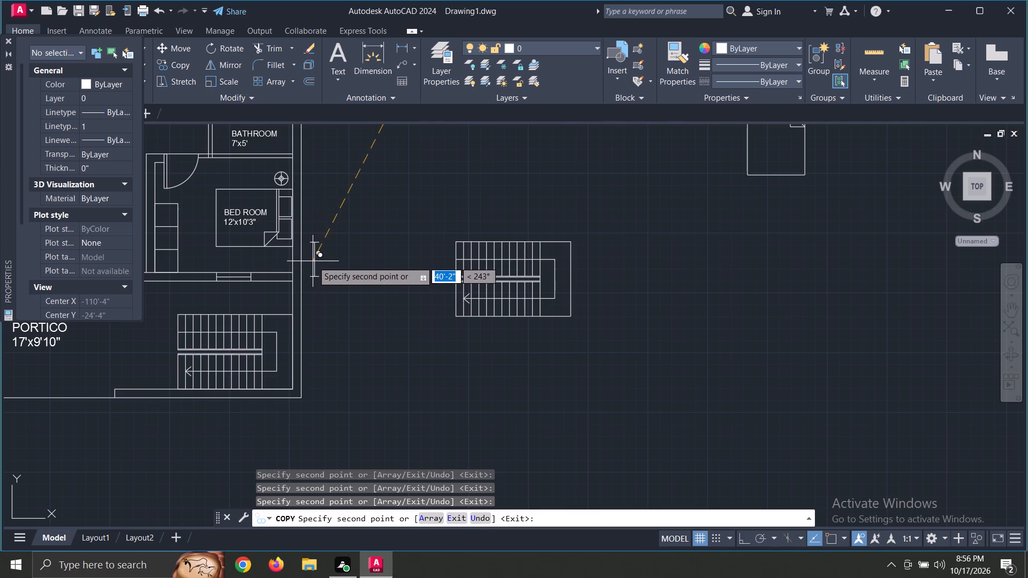
scroll(314, 254, up, 1)
middle_drag(314, 254, 366, 256)
scroll(368, 253, down, 2)
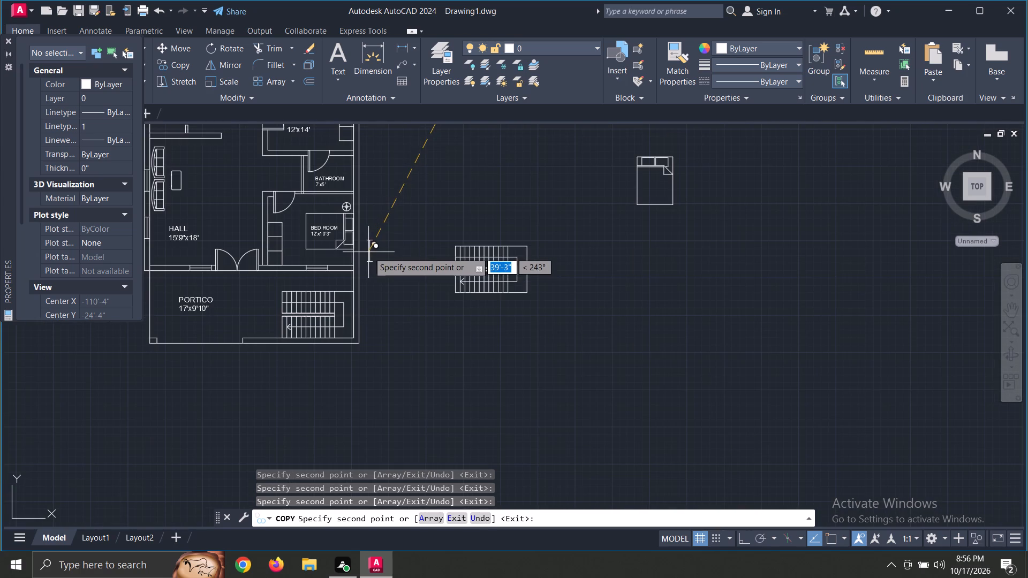
scroll(264, 218, up, 2)
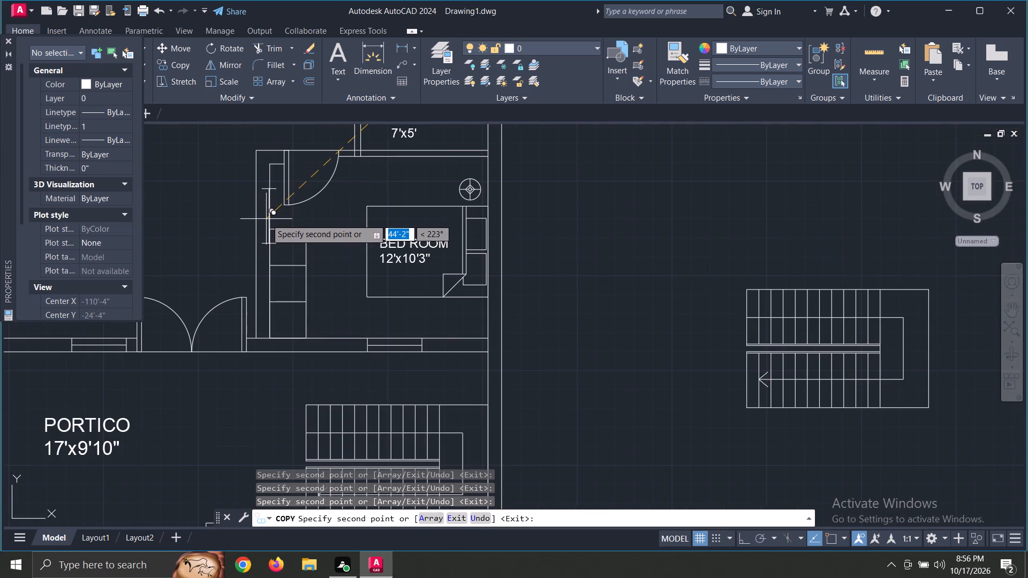
scroll(265, 223, up, 2)
scroll(265, 224, down, 3)
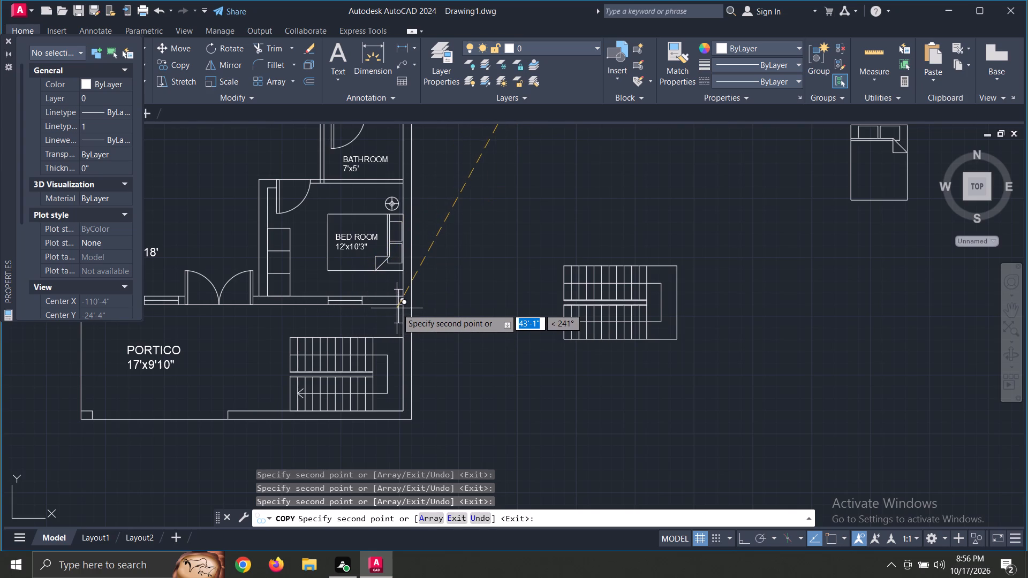
scroll(397, 308, down, 1)
middle_drag(438, 222, 437, 320)
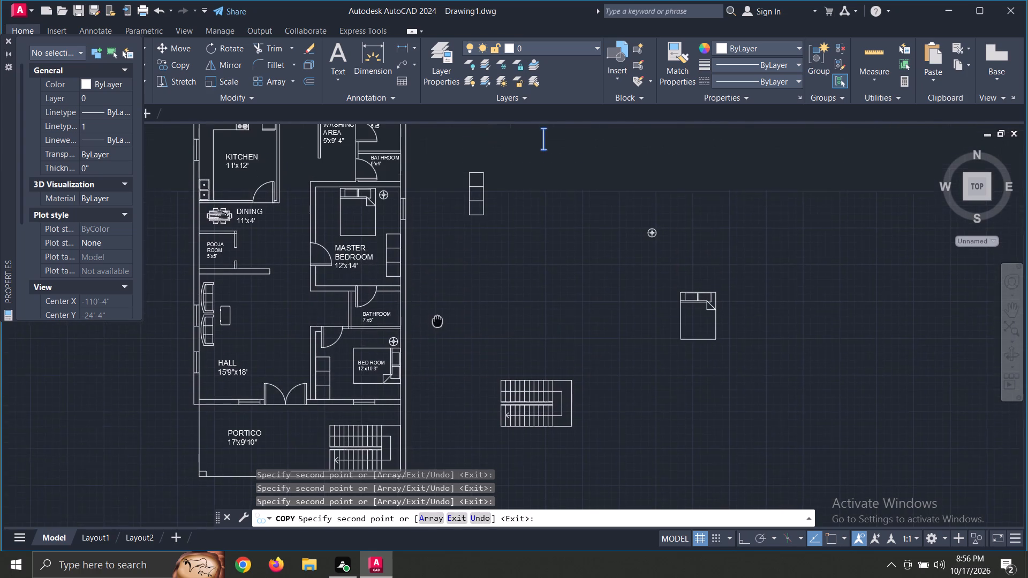
middle_drag(437, 320, 437, 321)
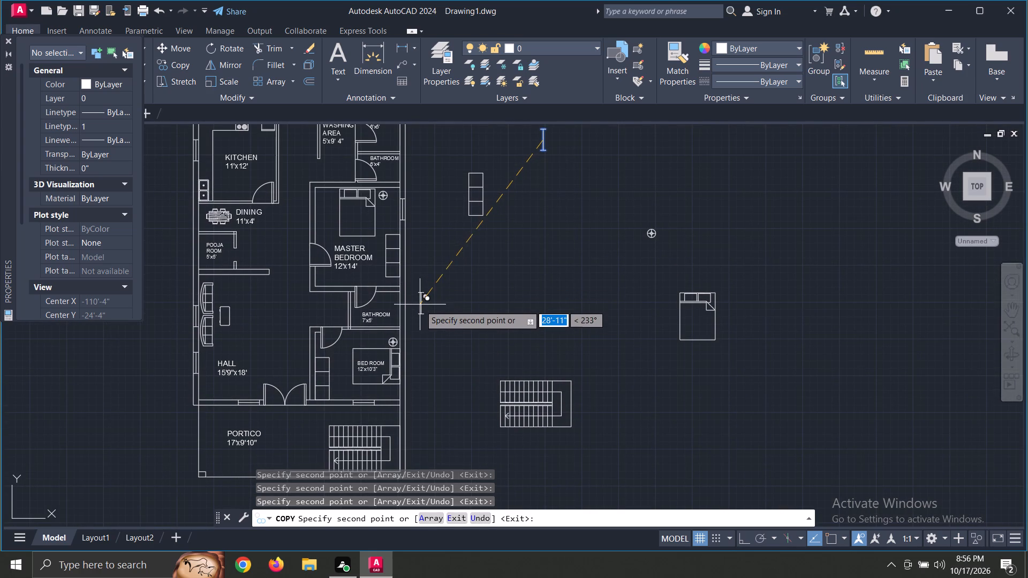
middle_drag(425, 345, 410, 252)
middle_click(410, 252)
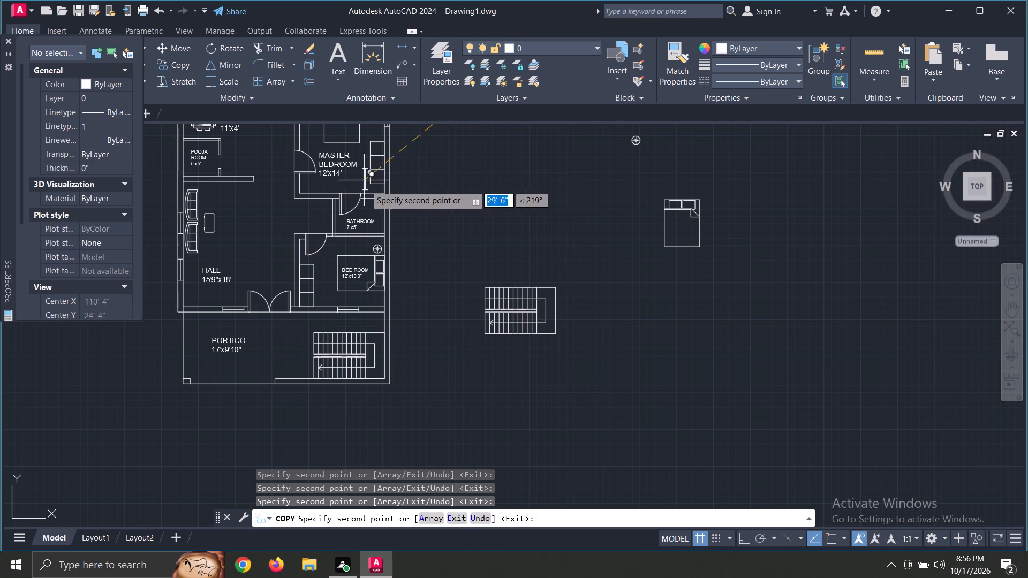
middle_drag(422, 221, 467, 340)
scroll(467, 340, down, 1)
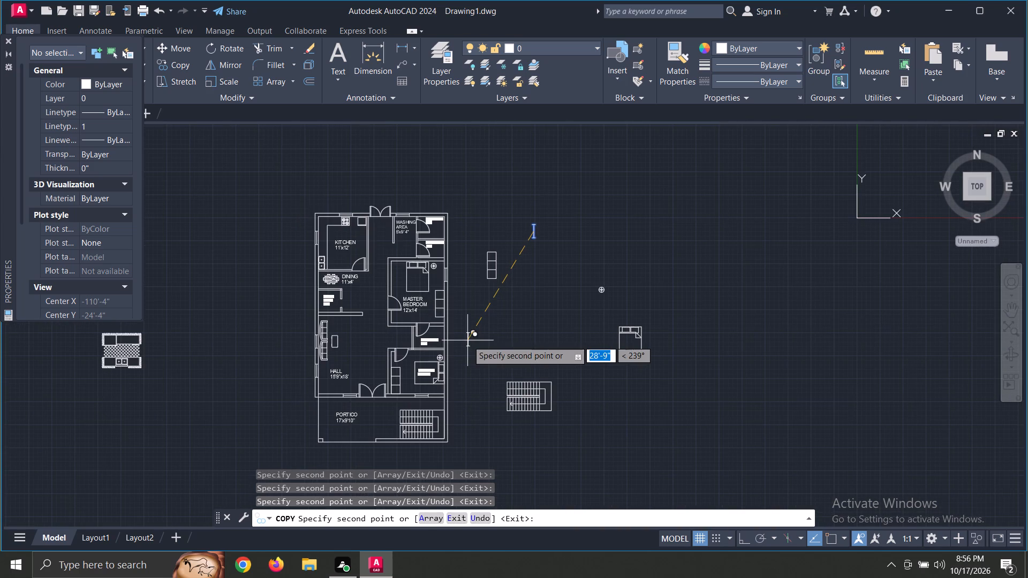
scroll(467, 340, up, 1)
middle_drag(467, 340, 500, 345)
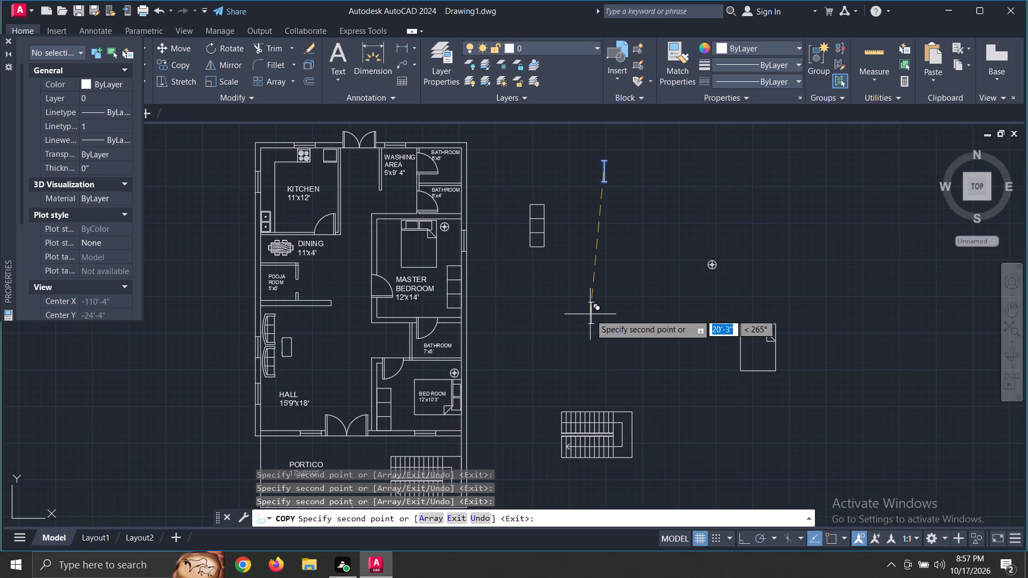
key(Escape)
Draw a vertical 9" line in the empty space beside the floor plan, with ortho on.
scroll(592, 314, up, 1)
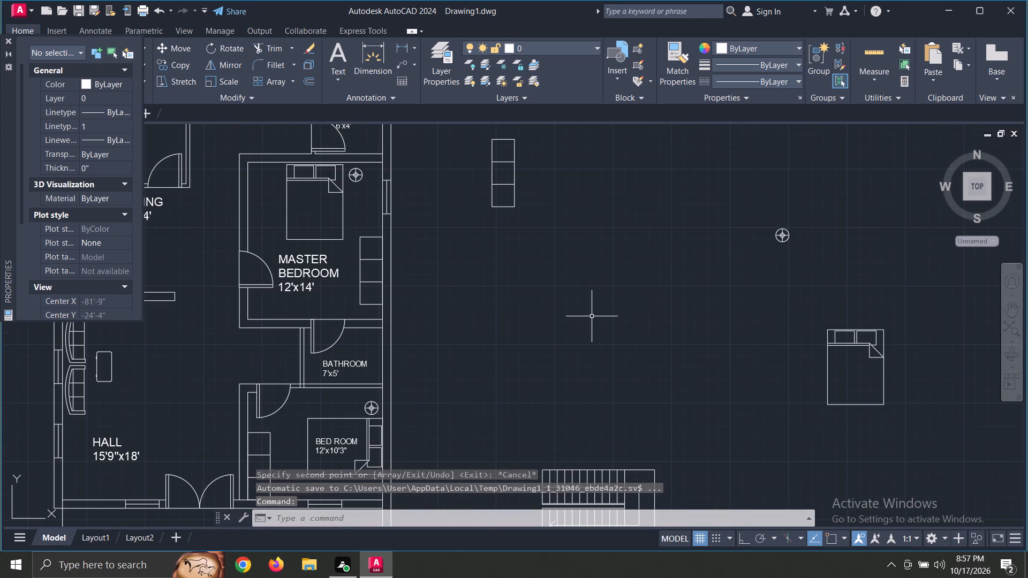
middle_drag(603, 319, 751, 365)
scroll(702, 340, down, 1)
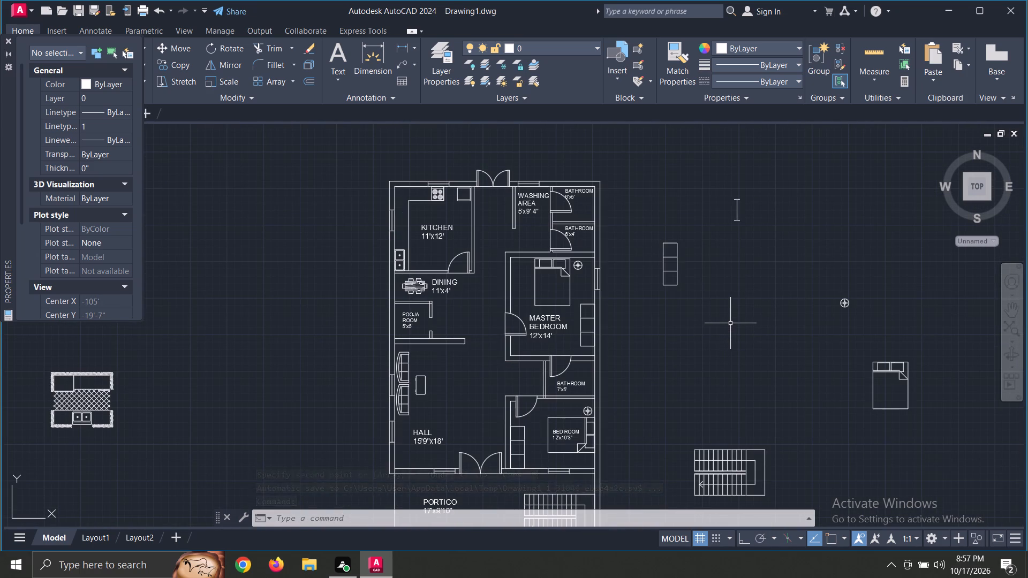
key(F8)
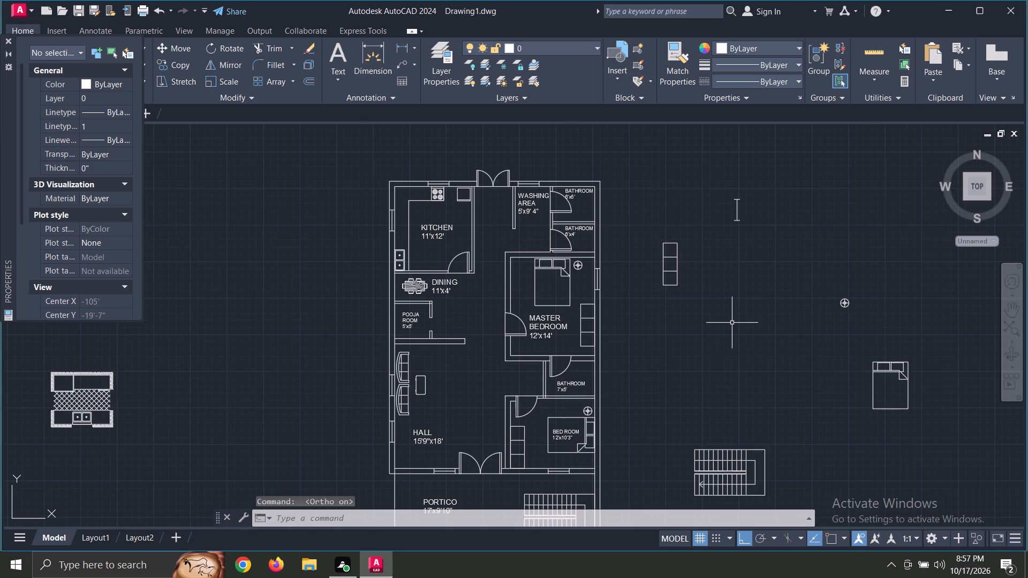
text(L)
key(space)
click(732, 322)
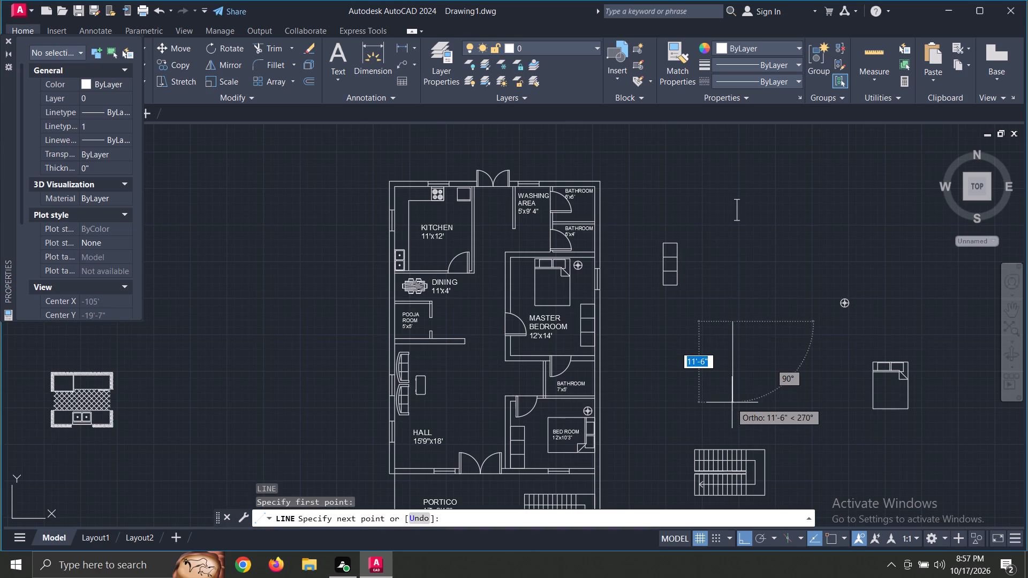
text(9")
key(Return)
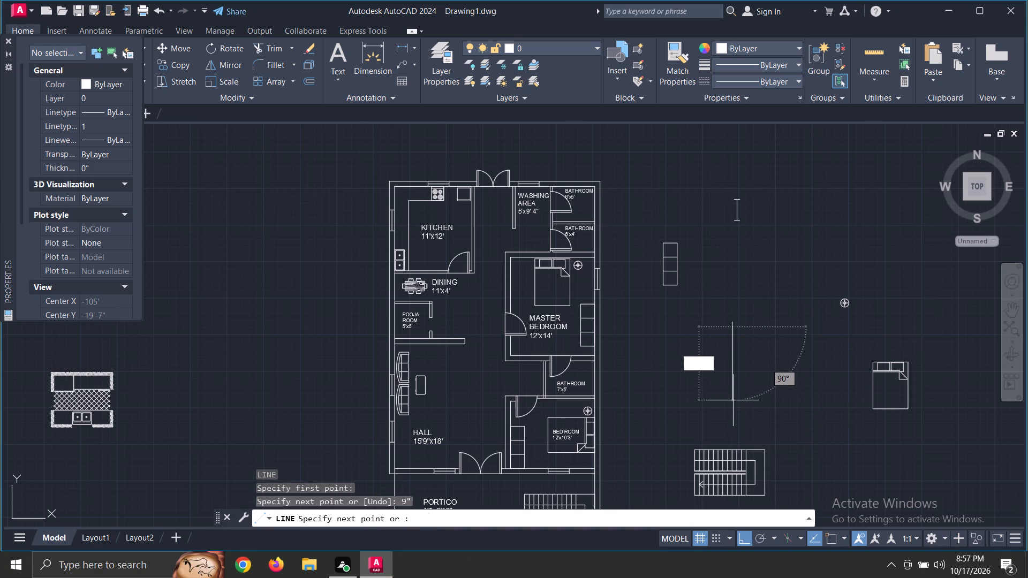
key(Escape)
Draw a 2' horizontal line outward from the midpoint of the 9" line, with object snap on.
scroll(740, 328, up, 4)
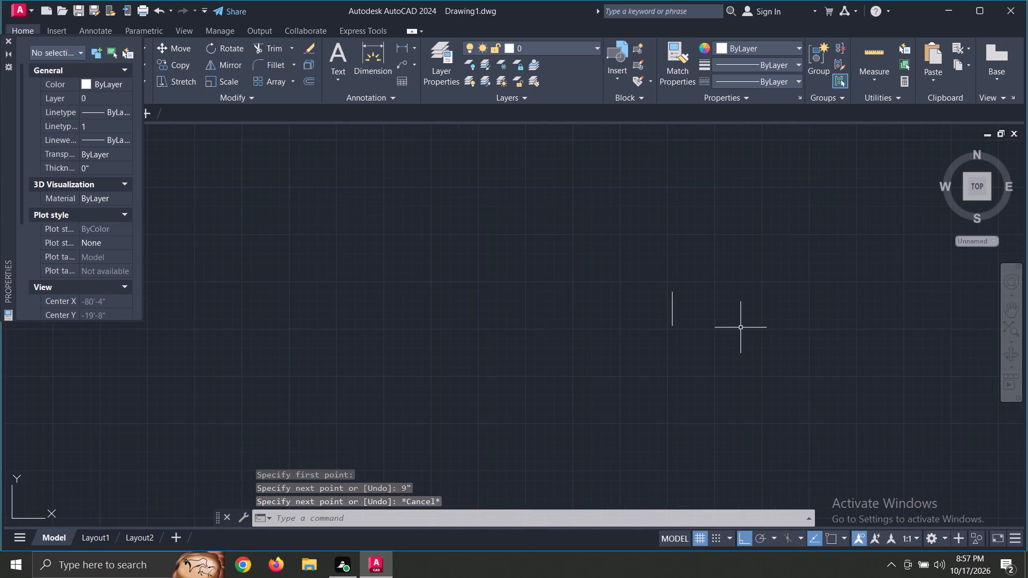
key(F3)
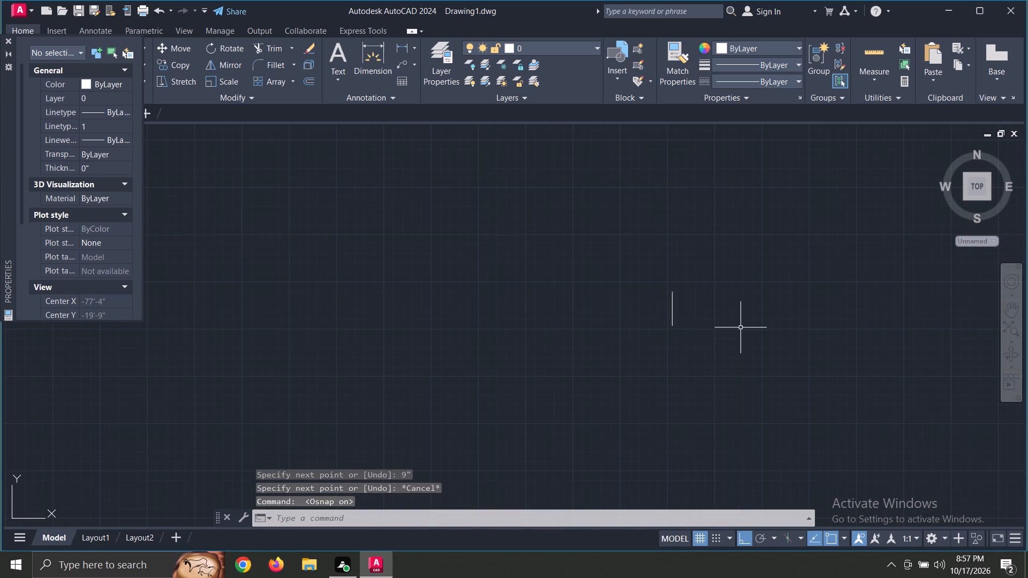
text(L)
key(space)
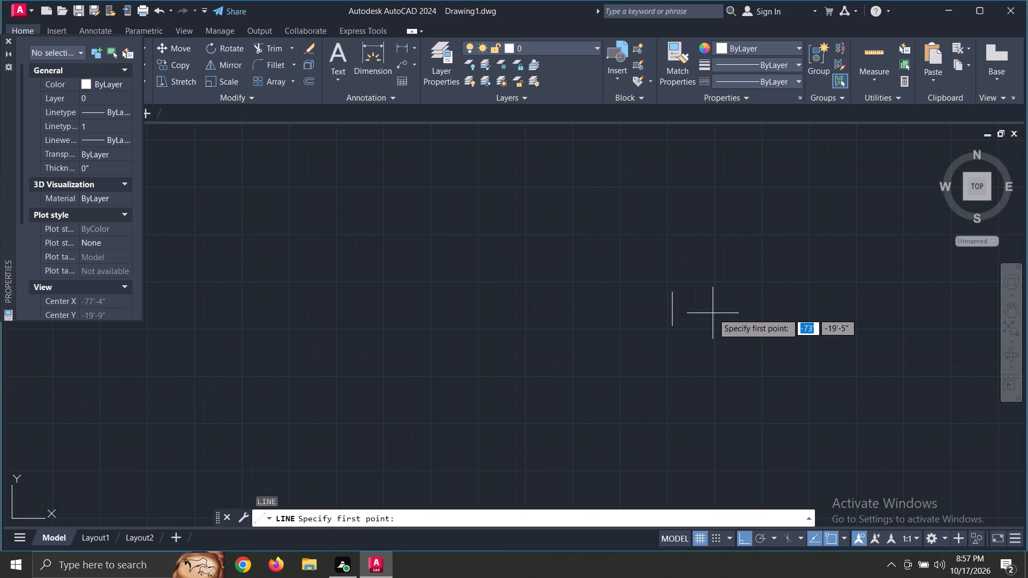
click(673, 310)
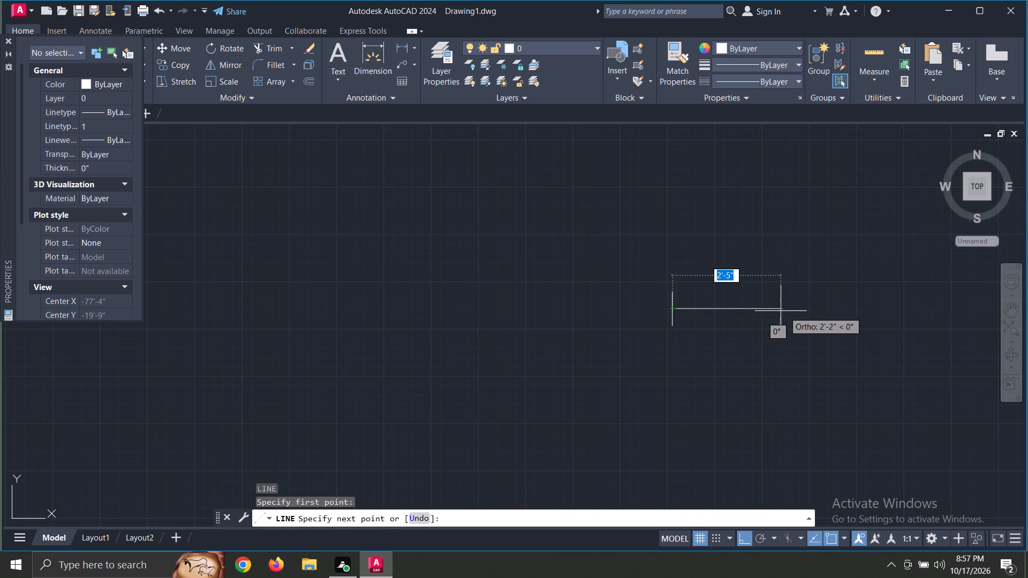
text(2')
key(Return)
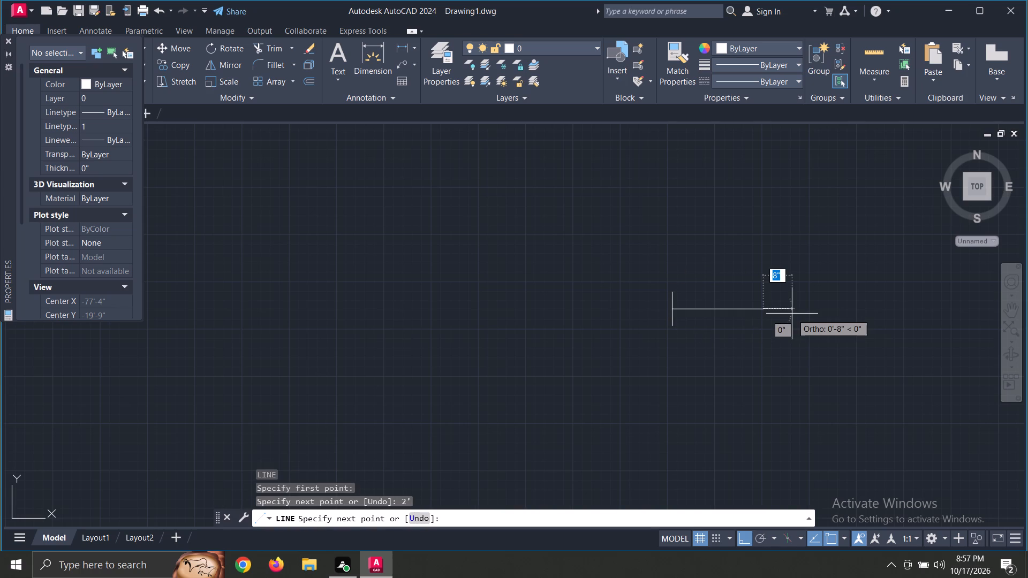
key(Escape)
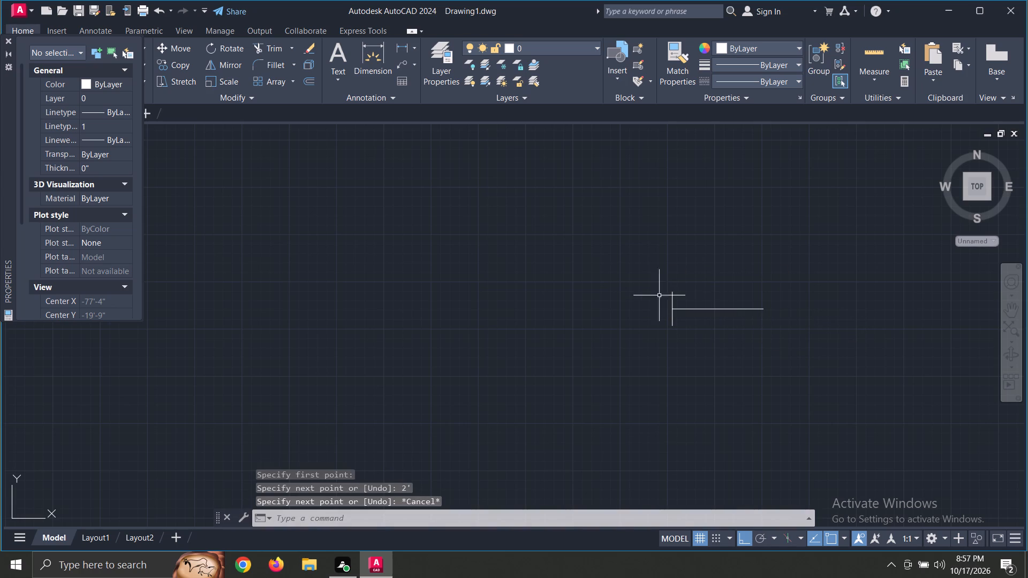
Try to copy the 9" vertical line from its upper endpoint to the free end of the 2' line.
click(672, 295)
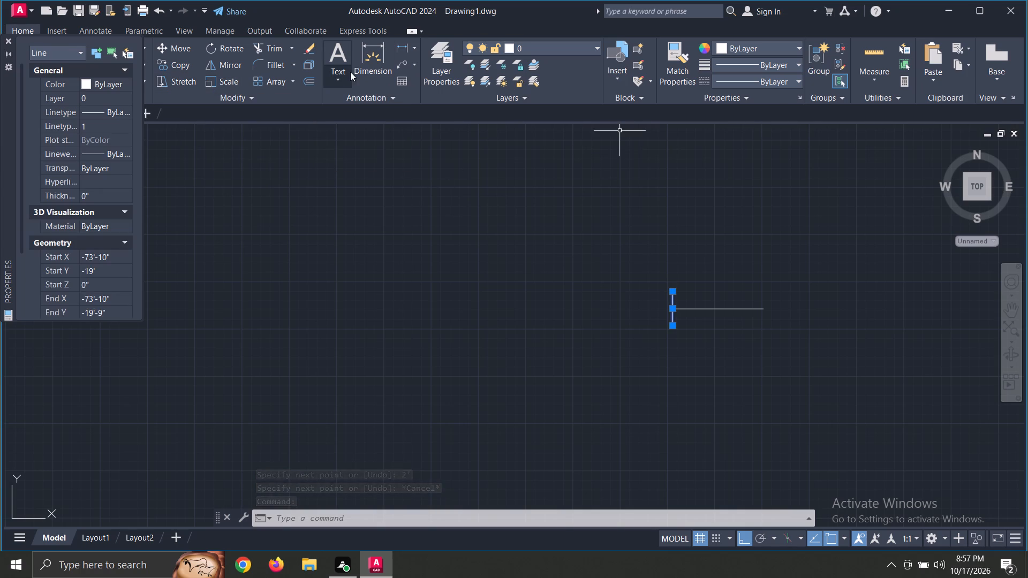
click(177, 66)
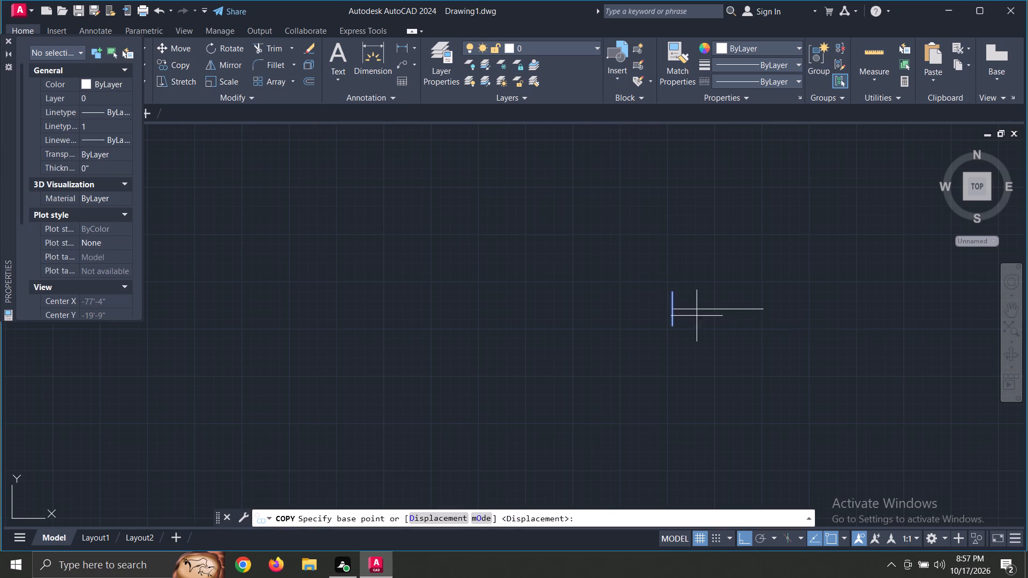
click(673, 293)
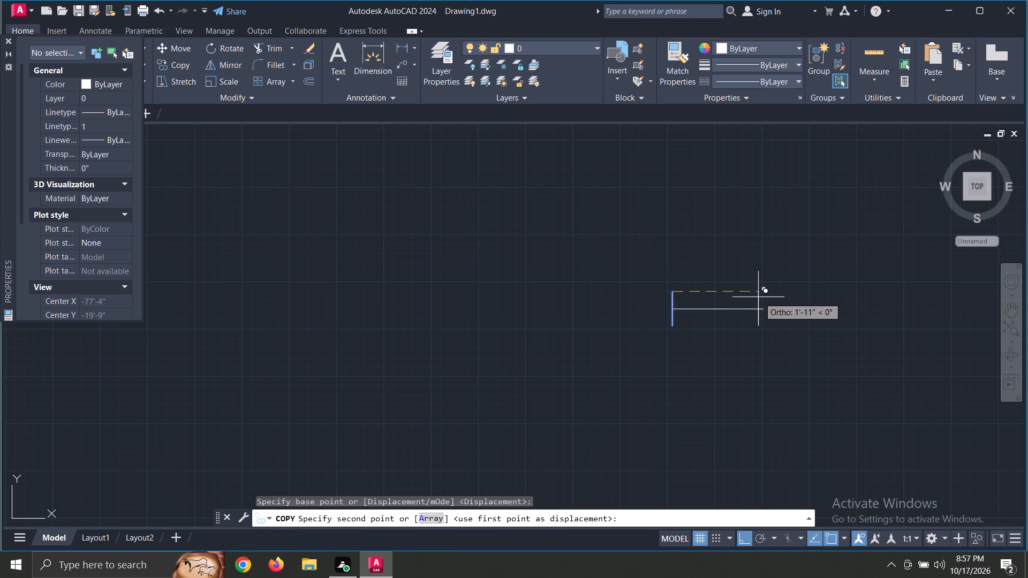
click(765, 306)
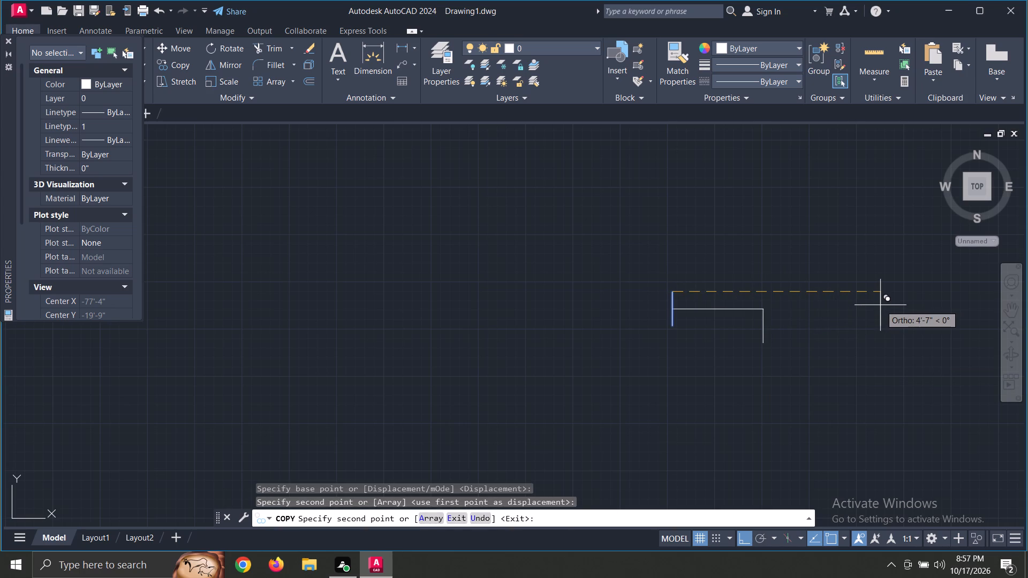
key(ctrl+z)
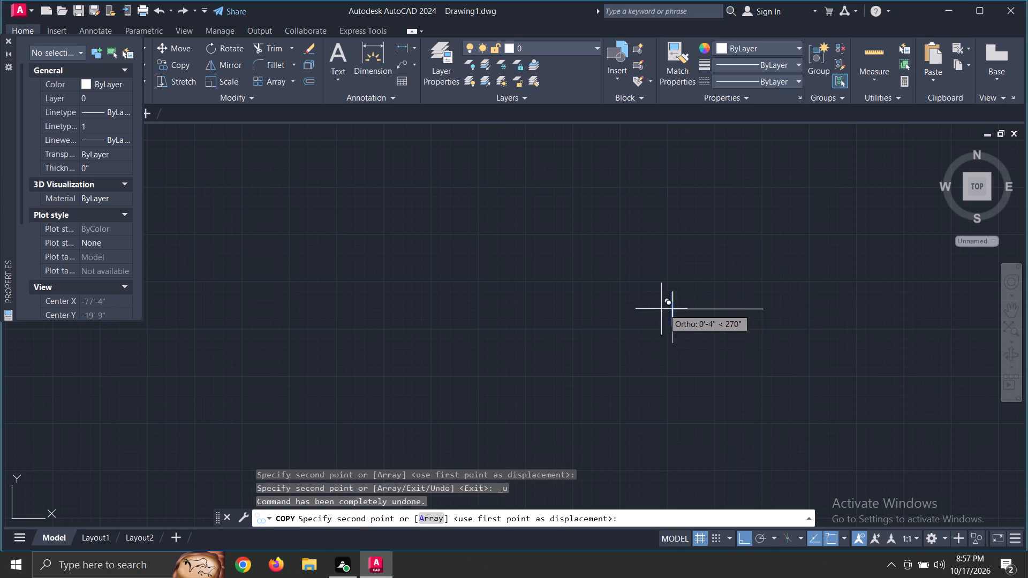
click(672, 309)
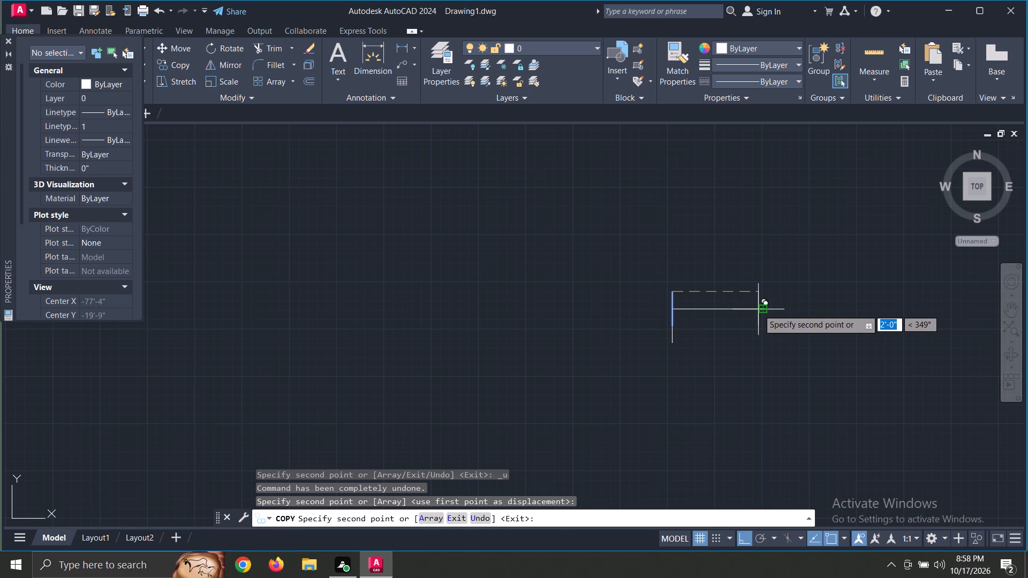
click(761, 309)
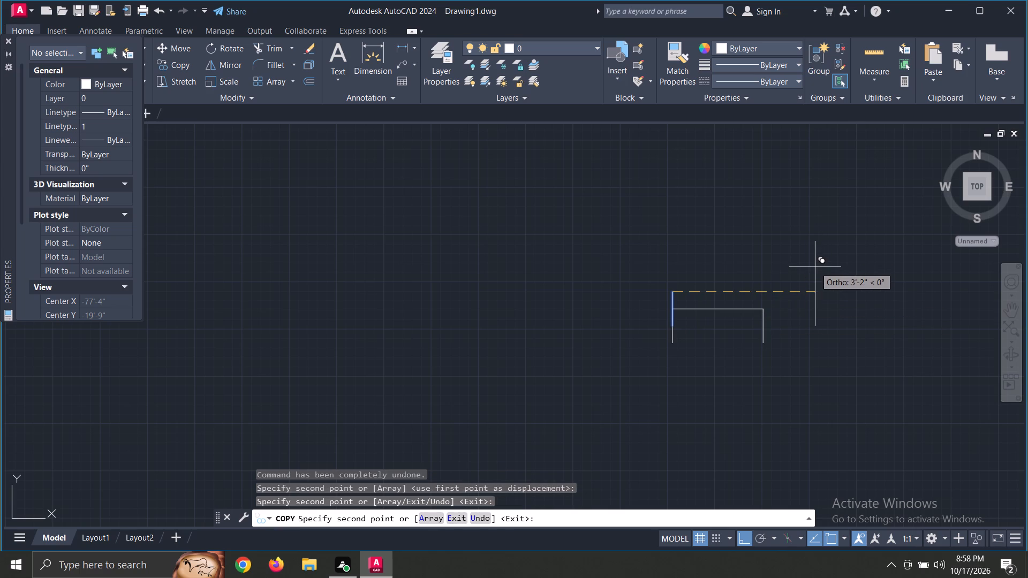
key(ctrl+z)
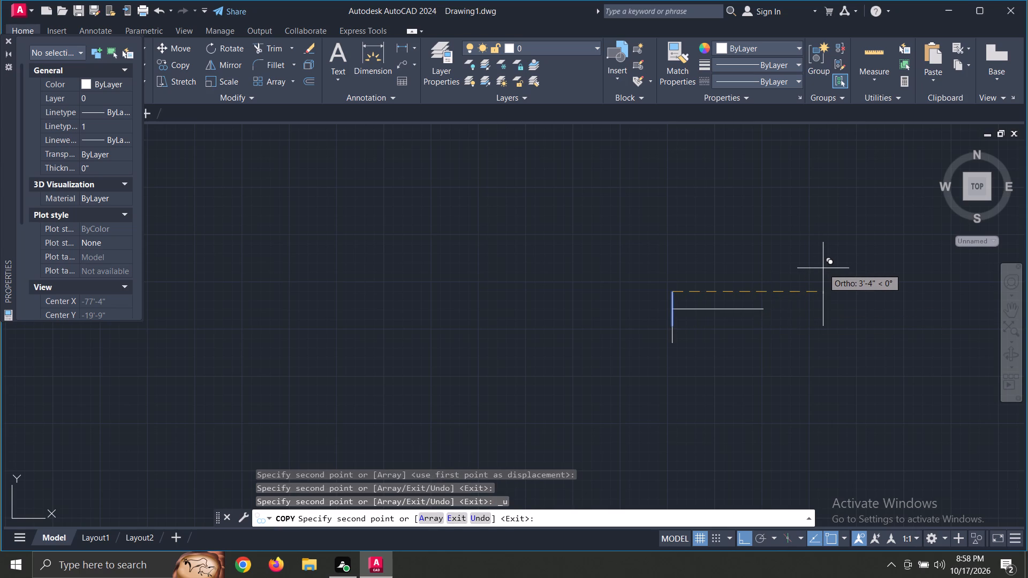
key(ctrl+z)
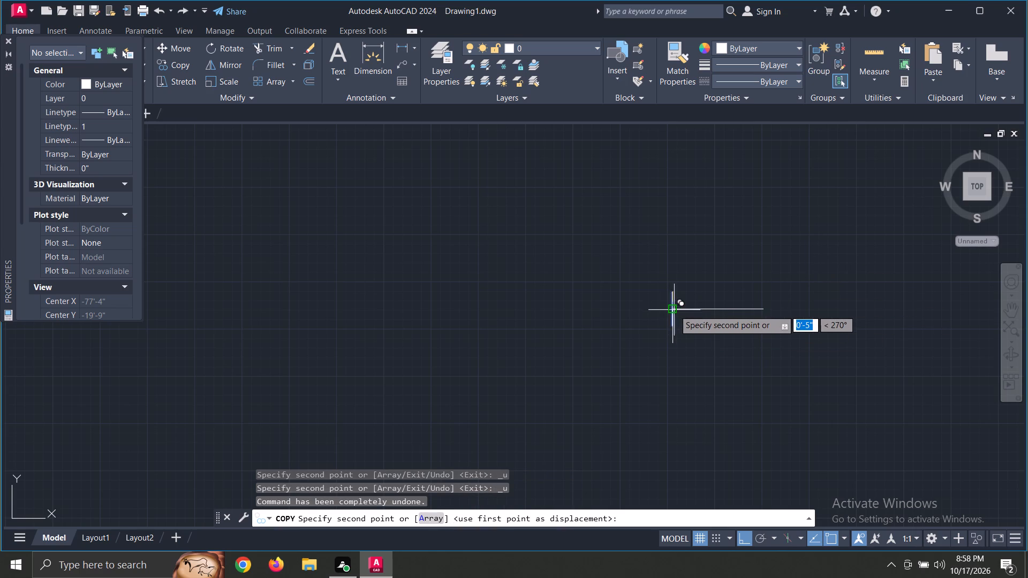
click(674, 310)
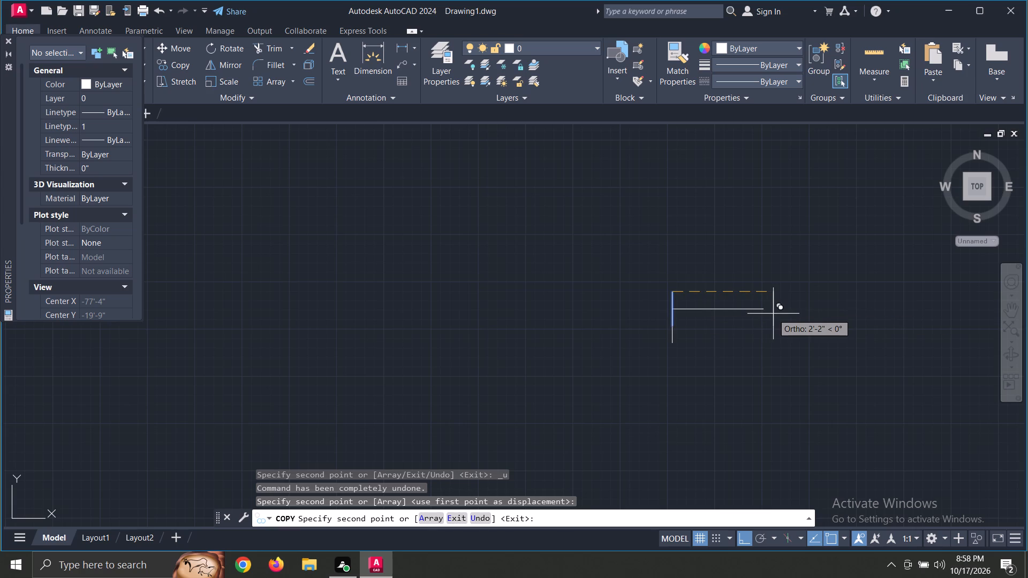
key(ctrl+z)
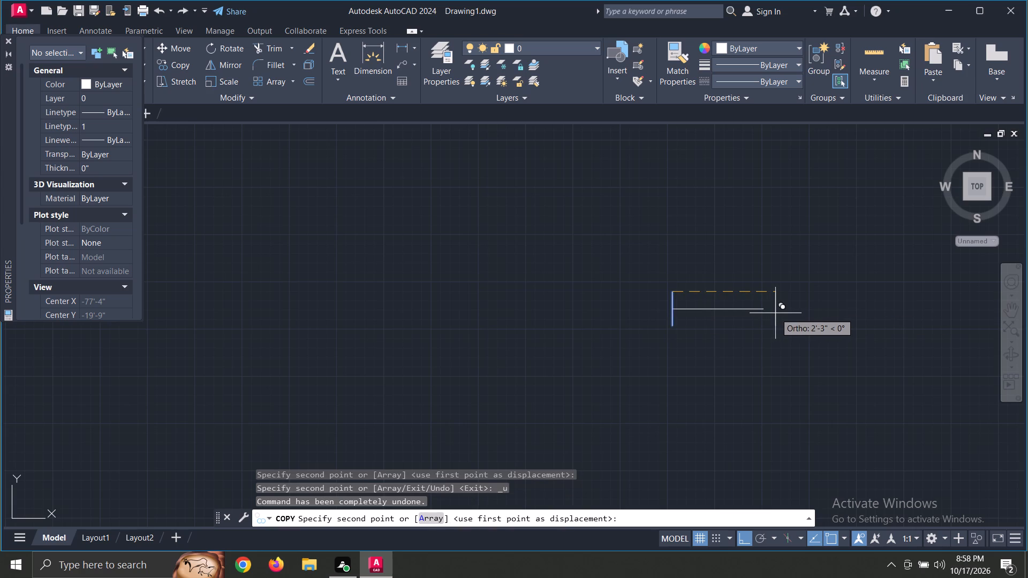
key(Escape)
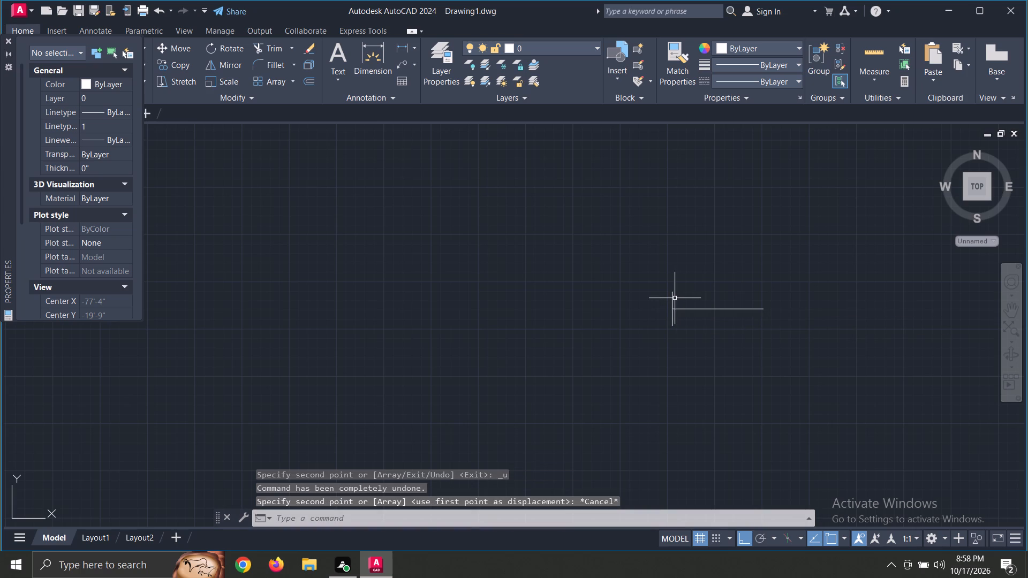
Copy the 9" vertical line from its midpoint to the free end of the 2' horizontal line.
click(672, 298)
click(170, 67)
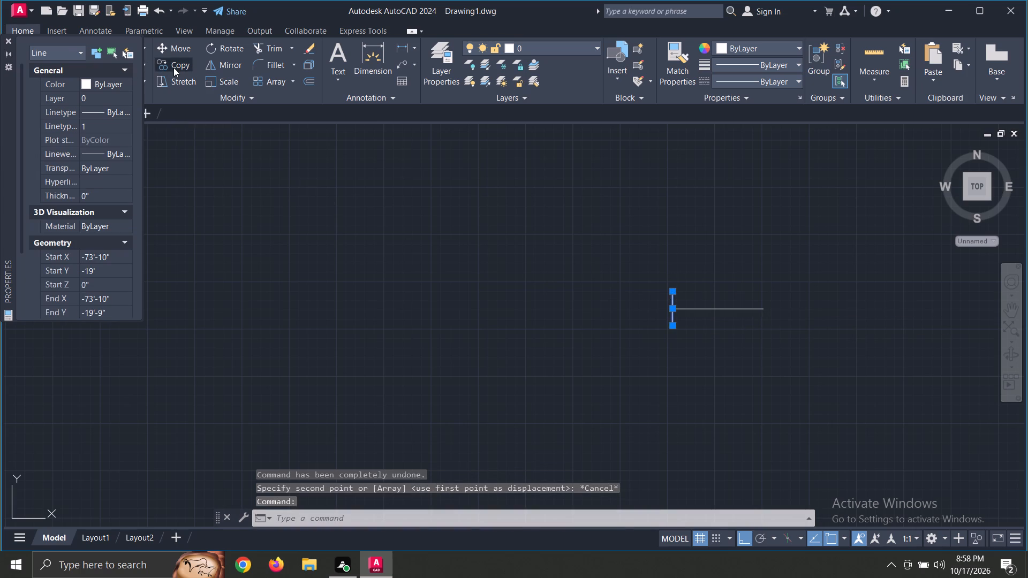
scroll(671, 306, up, 2)
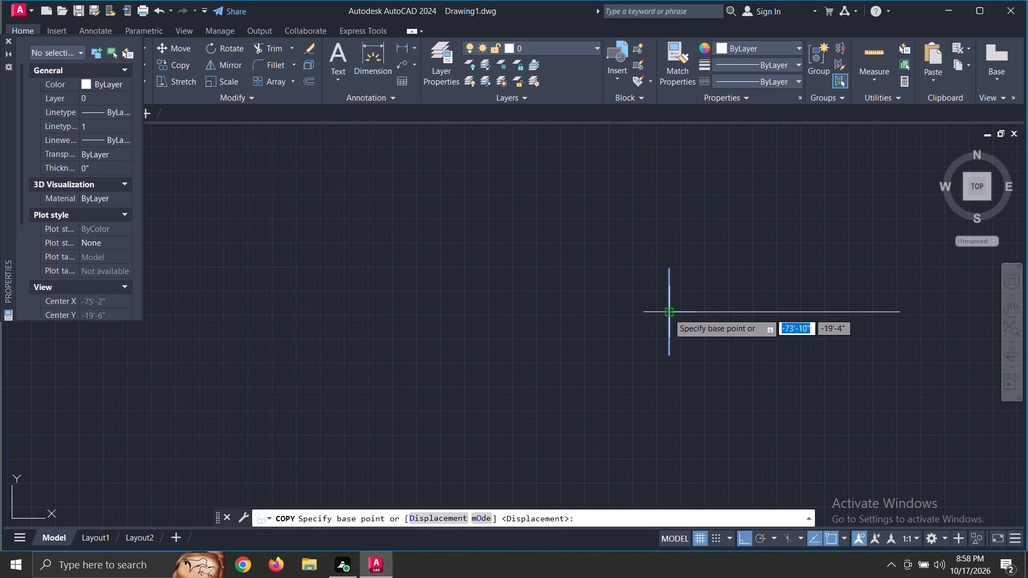
click(668, 313)
click(894, 311)
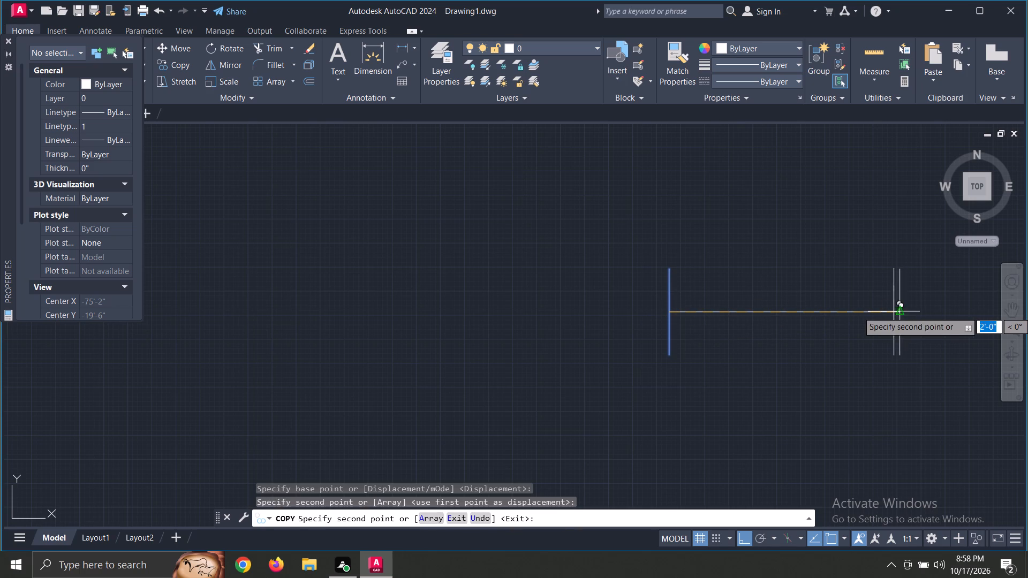
key(Escape)
Group the two 9" vertical lines and the 2' horizontal line into one symbol.
scroll(911, 285, down, 2)
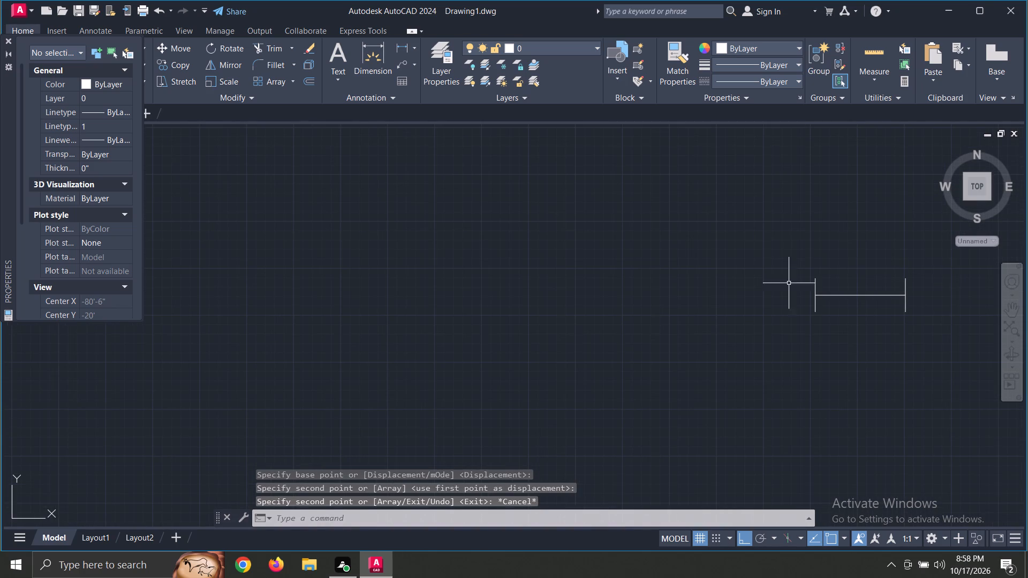
click(762, 262)
click(943, 359)
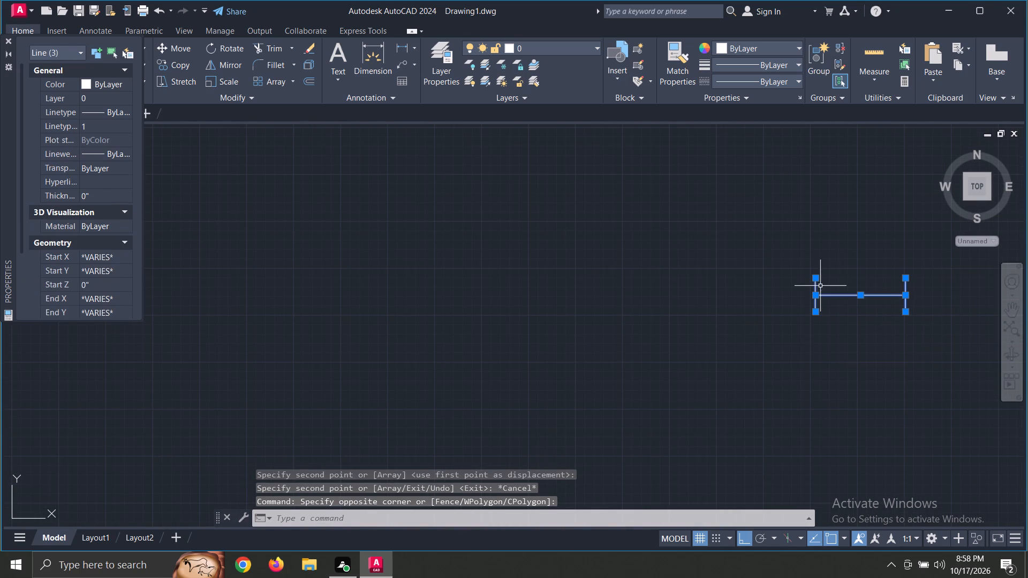
key(g)
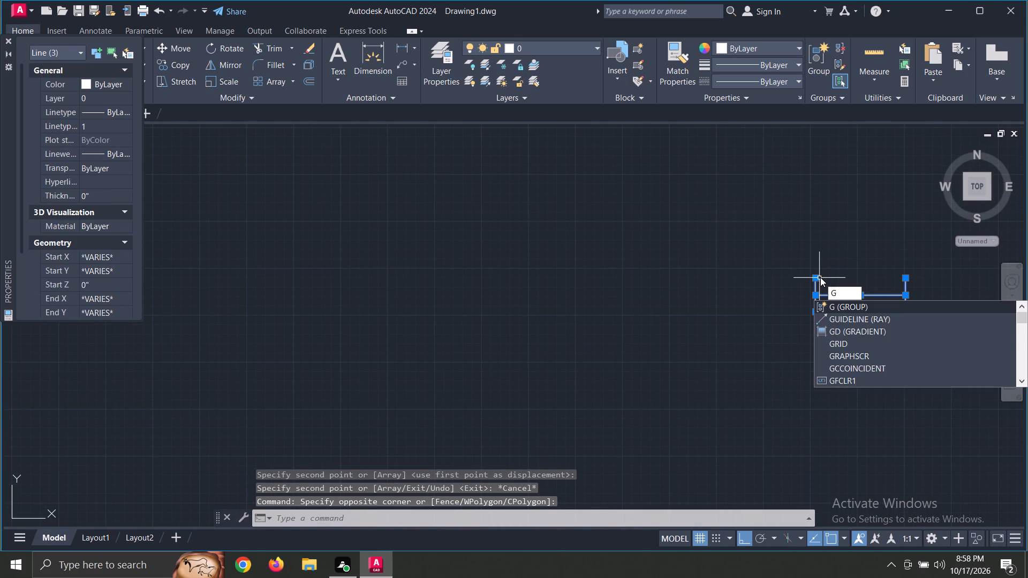
key(space)
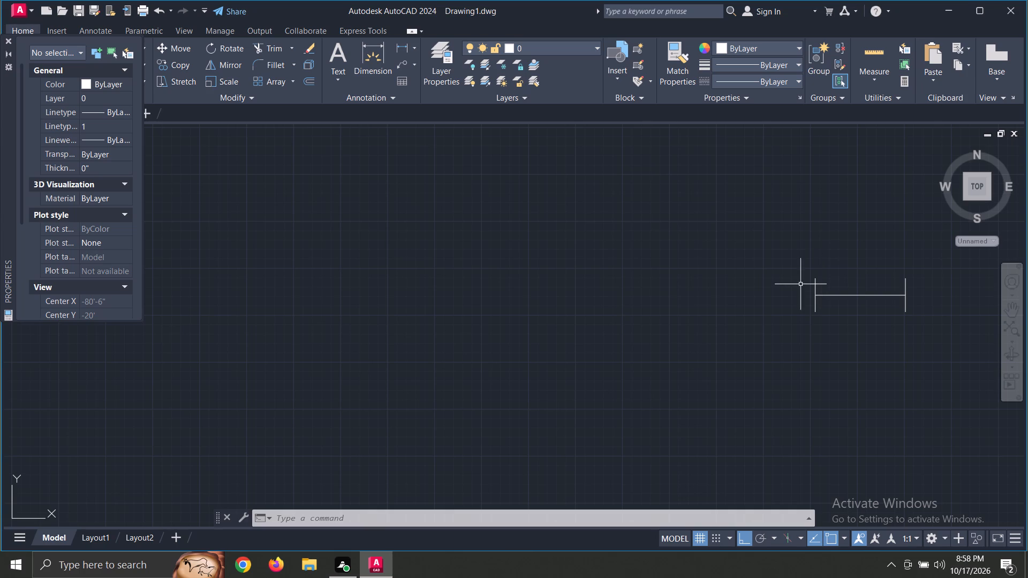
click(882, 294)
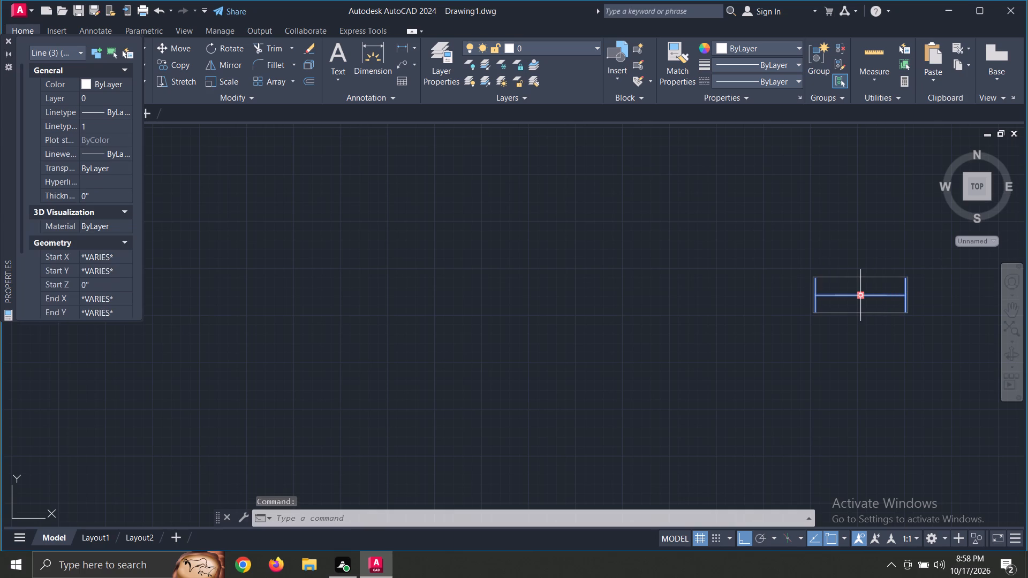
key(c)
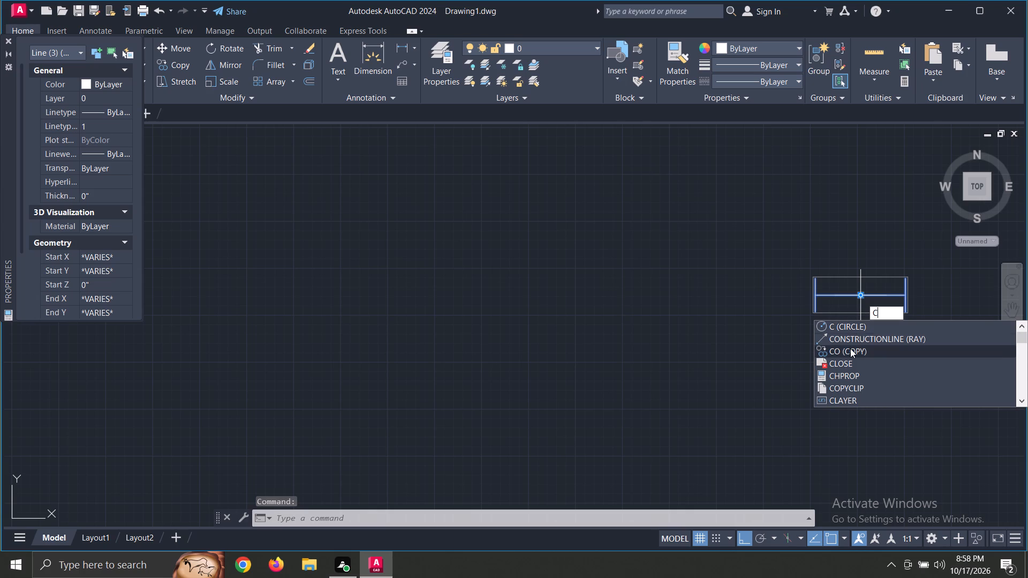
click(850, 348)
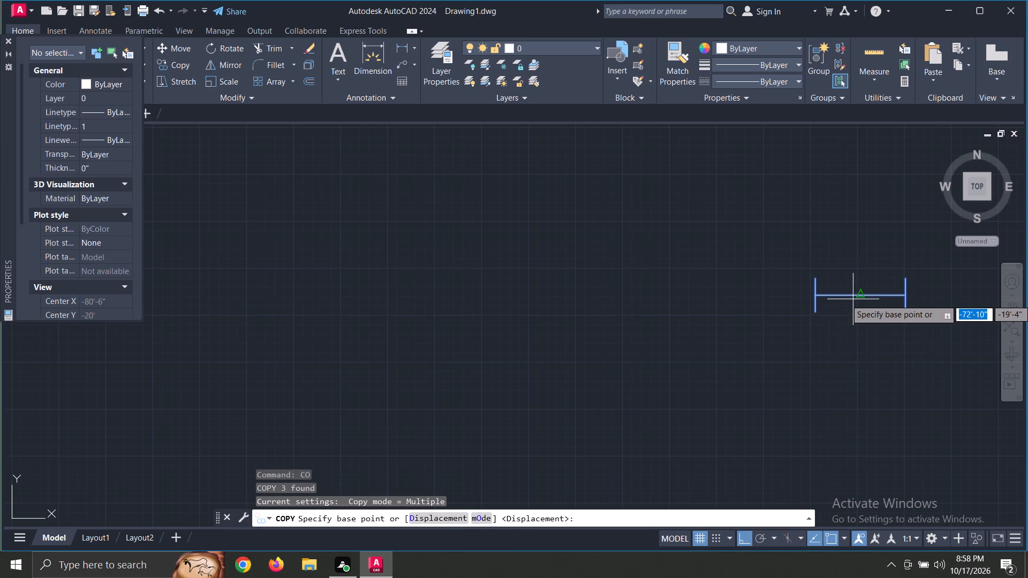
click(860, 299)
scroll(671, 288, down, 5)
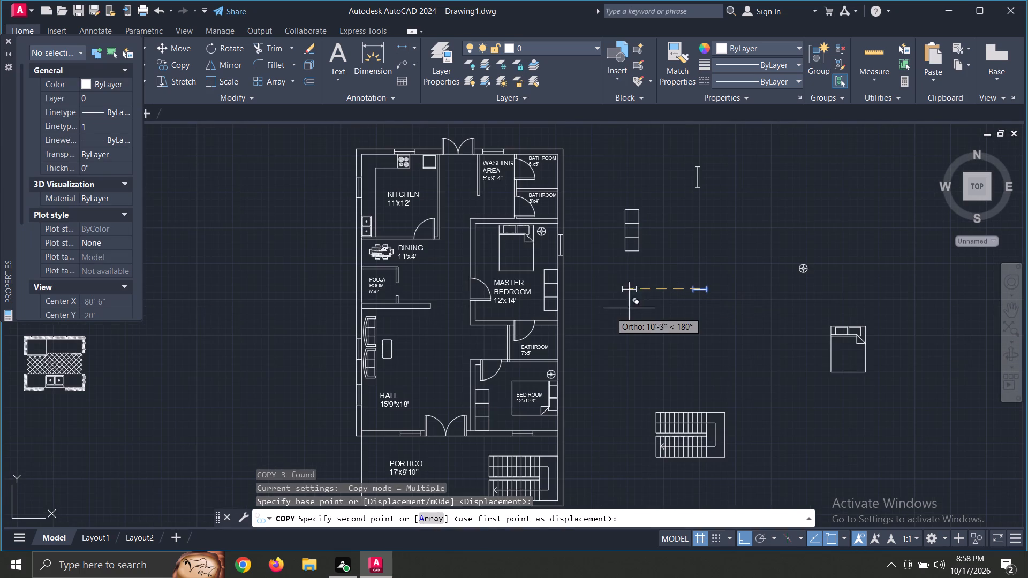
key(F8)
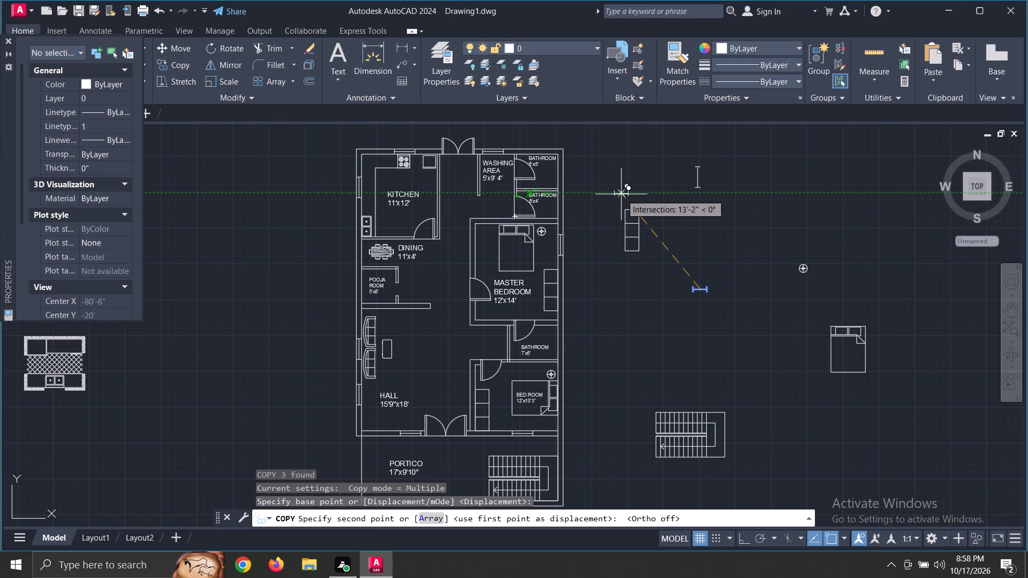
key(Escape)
Delete the 3' window symbol from the outer wall above the washing area.
scroll(459, 149, up, 2)
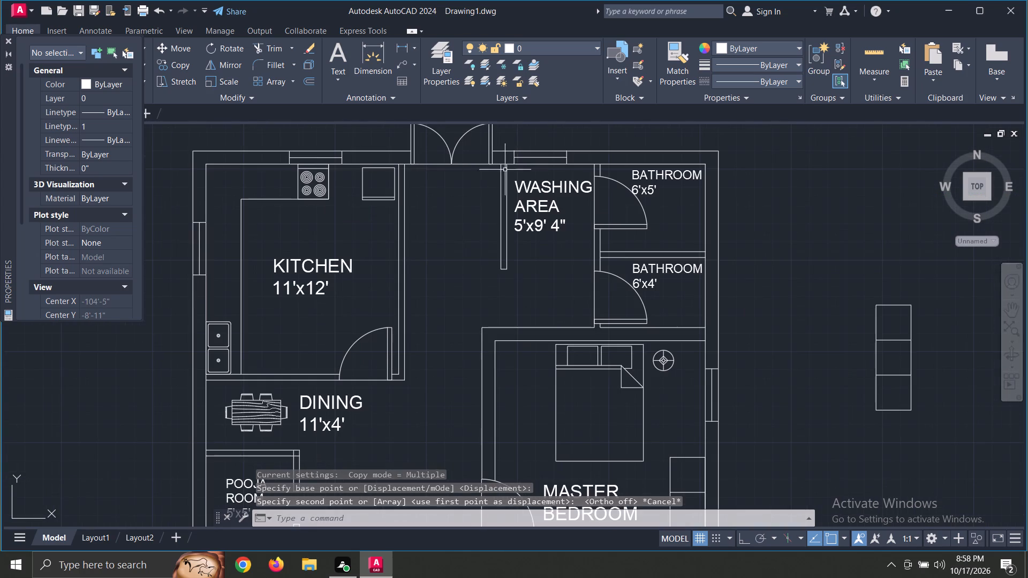
click(544, 158)
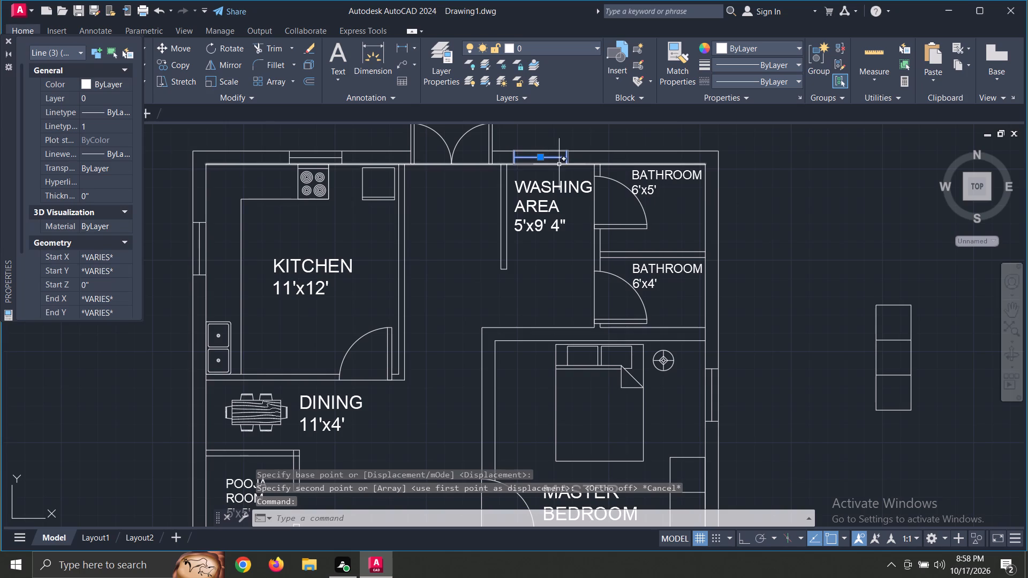
key(Delete)
Copy the 2' opening symbol by its midpoint into the outer wall above the washing area.
scroll(847, 273, down, 3)
middle_drag(842, 309, 721, 310)
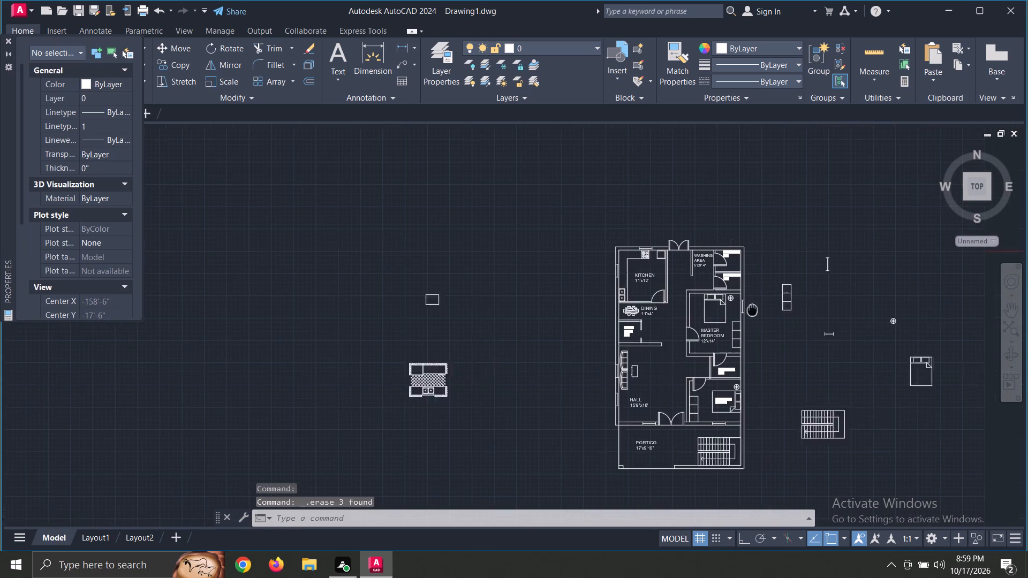
middle_drag(721, 310, 721, 310)
scroll(770, 346, up, 2)
click(735, 319)
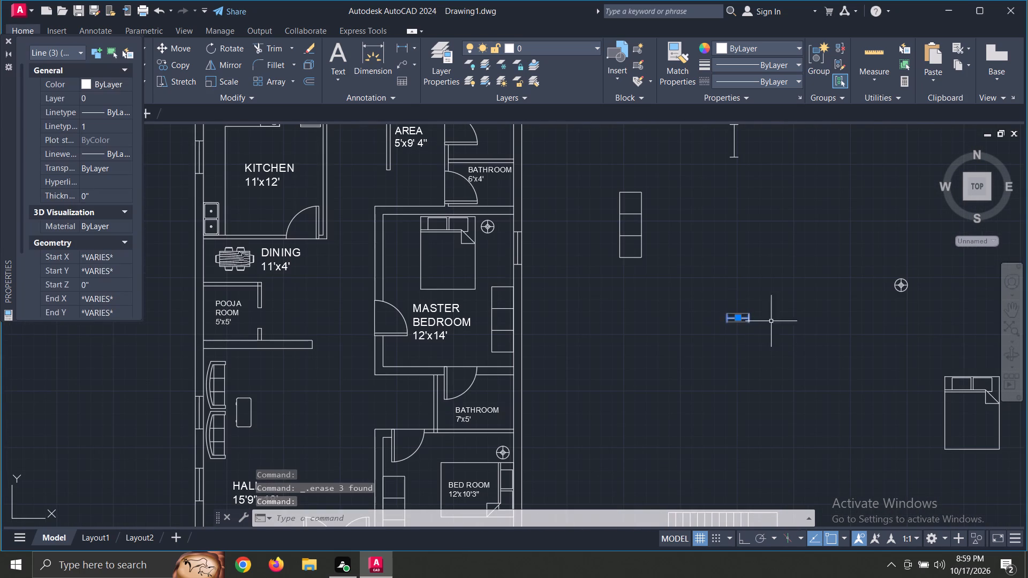
key(c)
key(o)
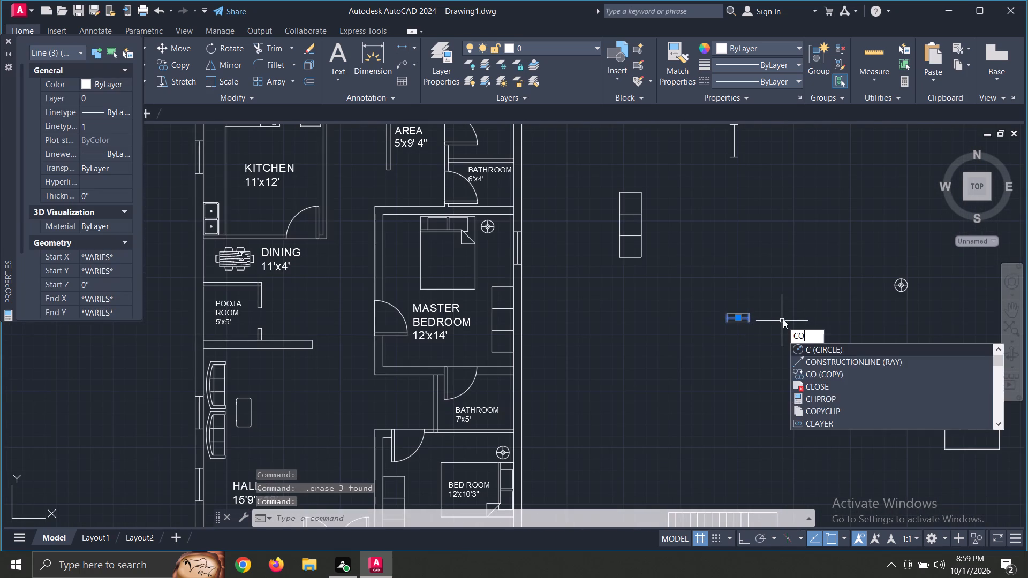
key(space)
click(740, 316)
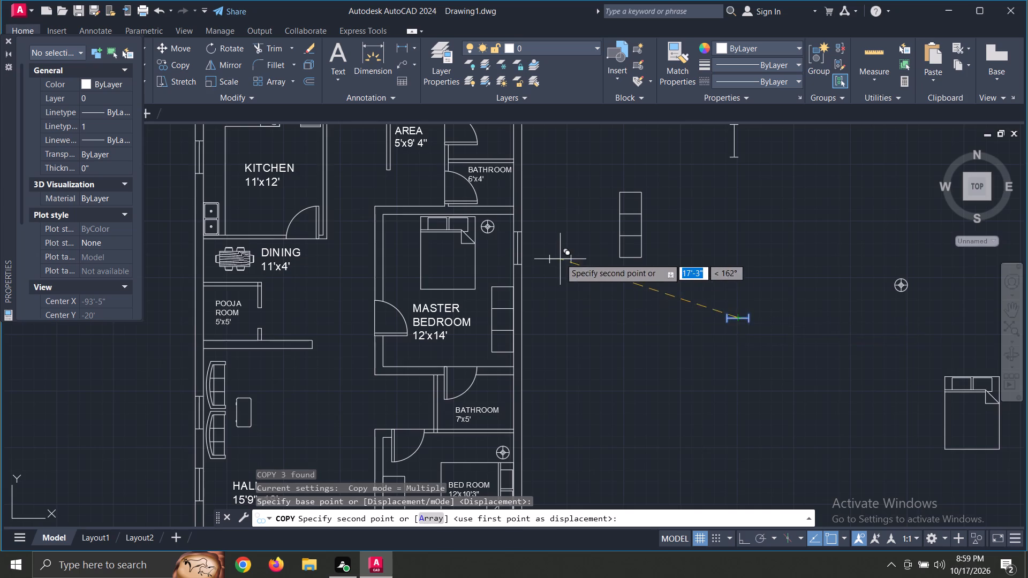
scroll(560, 258, down, 4)
scroll(504, 242, up, 3)
scroll(577, 240, up, 3)
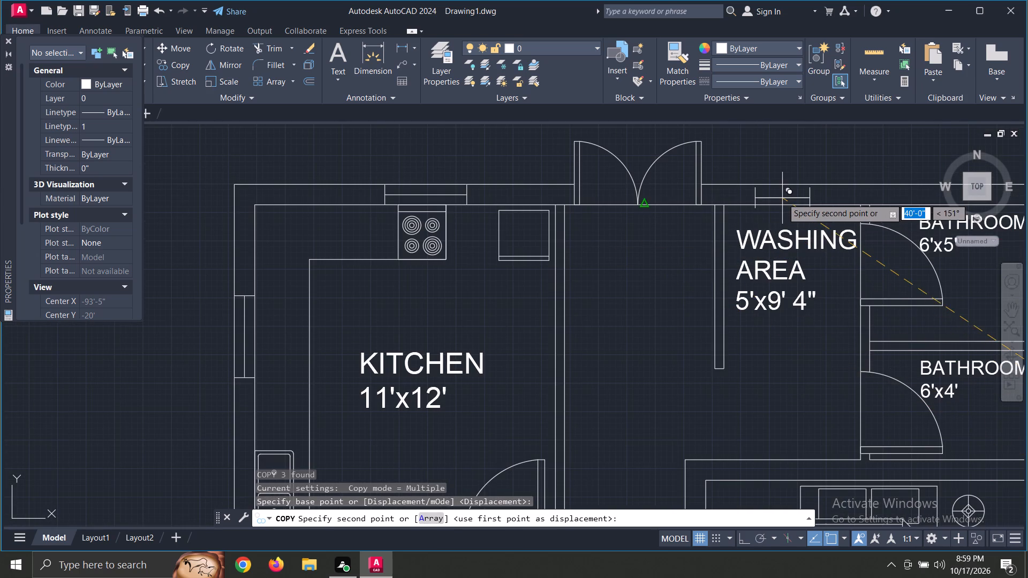
scroll(777, 195, up, 2)
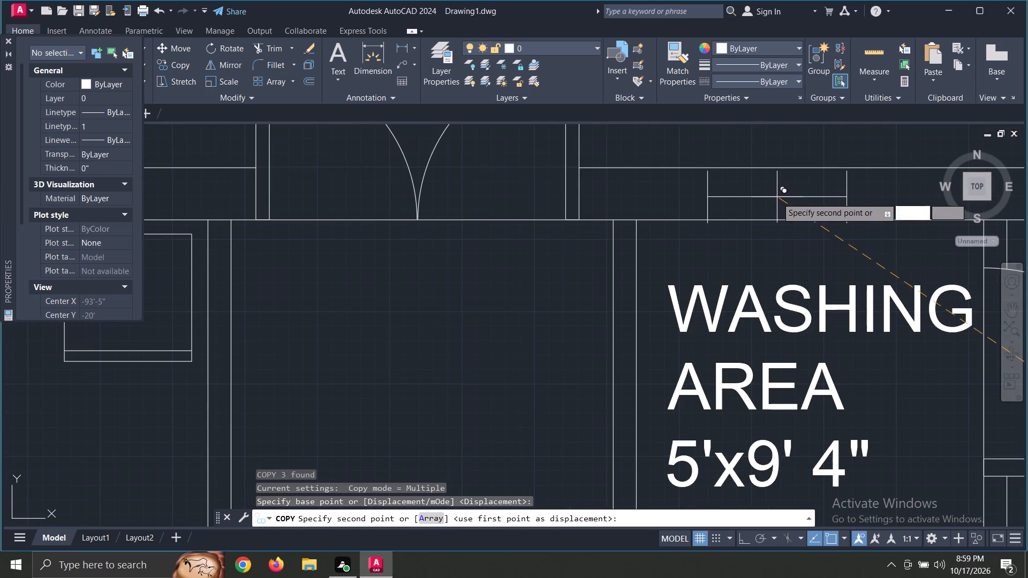
middle_drag(777, 198, 684, 226)
scroll(682, 223, up, 1)
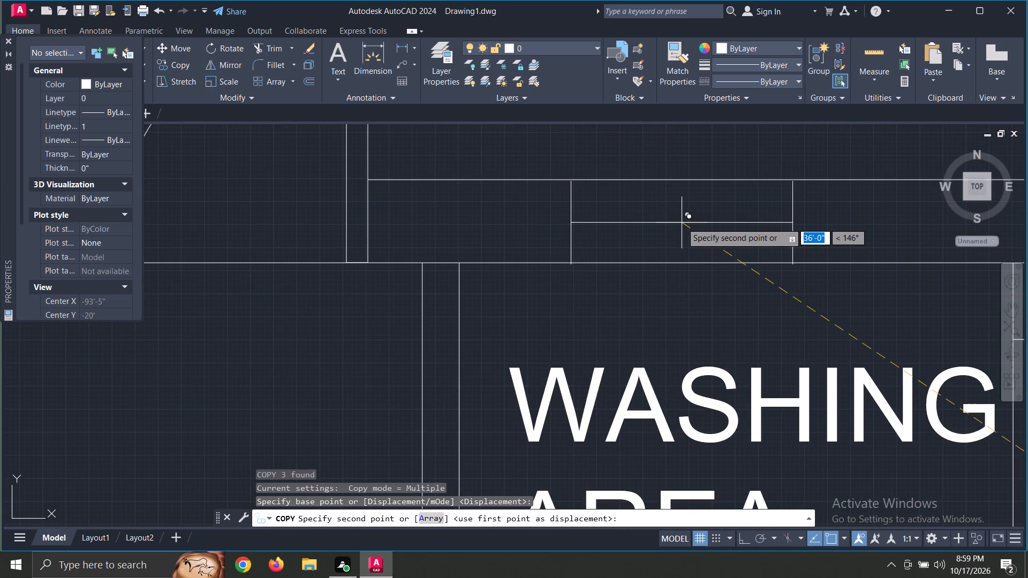
click(682, 221)
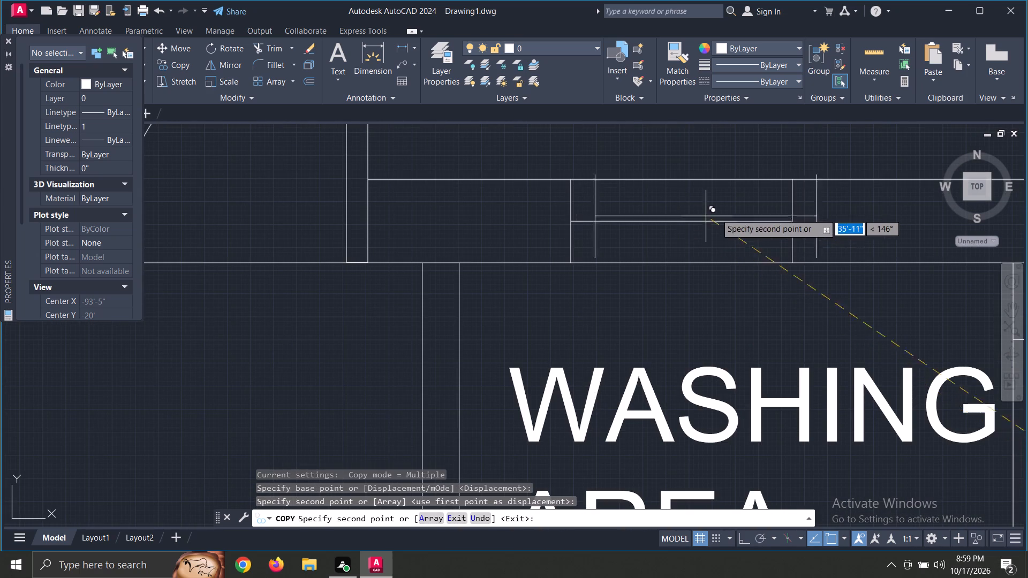
scroll(728, 209, down, 4)
key(Escape)
Rotate the original 2' symbol beside the plan about its midpoint to stand vertically, with ortho on.
middle_drag(830, 284, 586, 217)
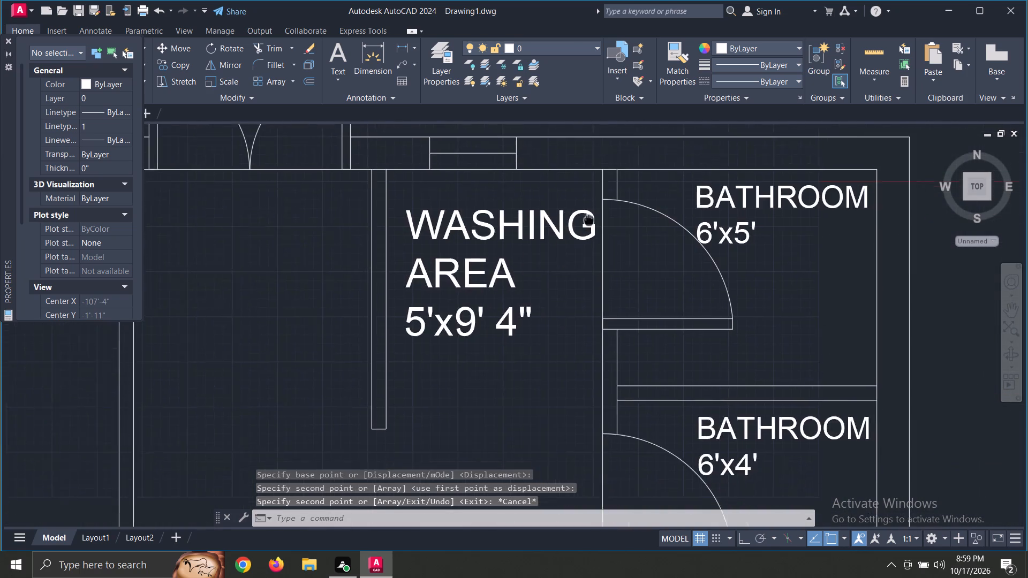
scroll(586, 217, down, 5)
scroll(821, 371, up, 2)
middle_drag(818, 374, 576, 139)
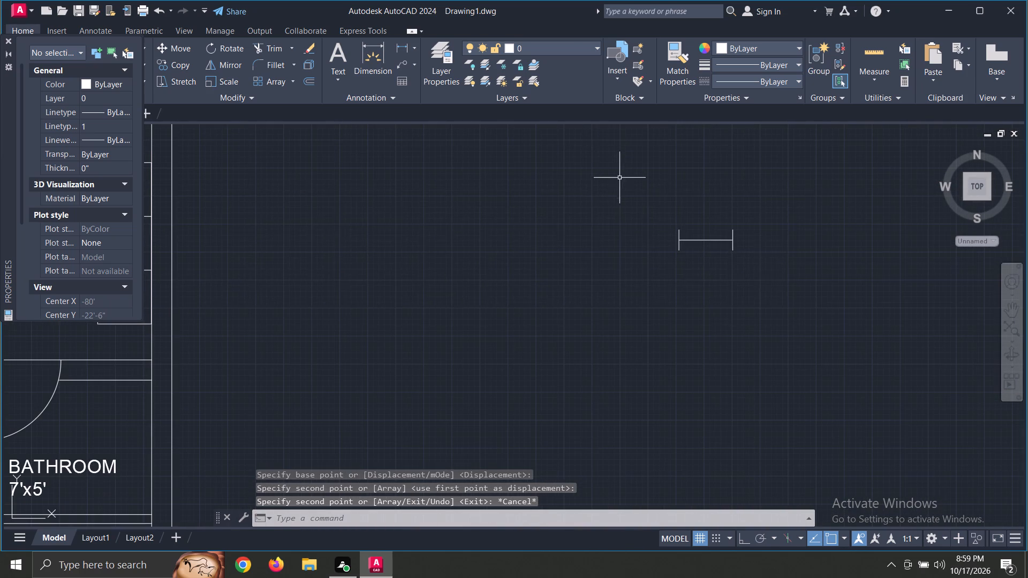
click(645, 191)
click(851, 307)
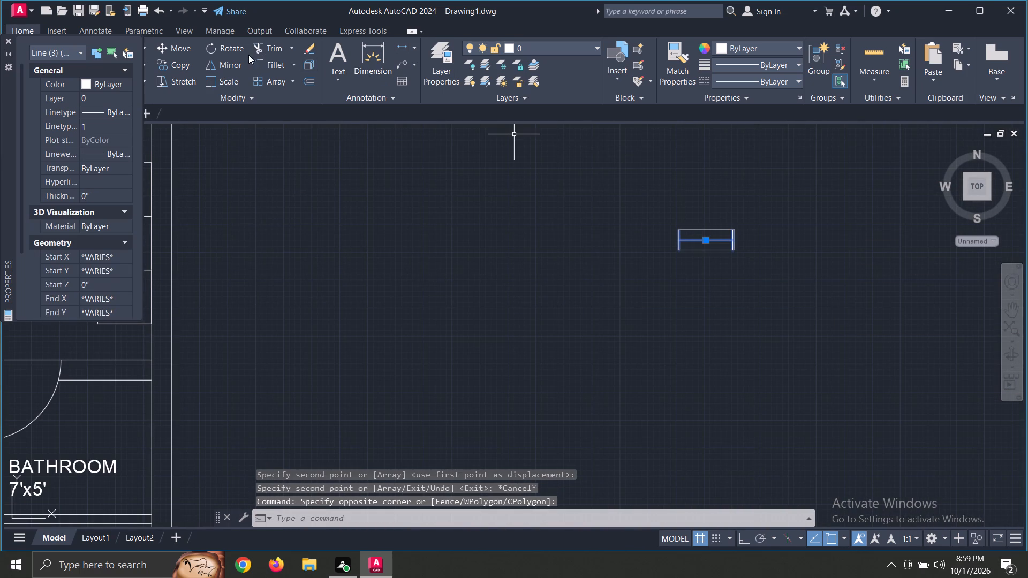
click(235, 52)
key(F8)
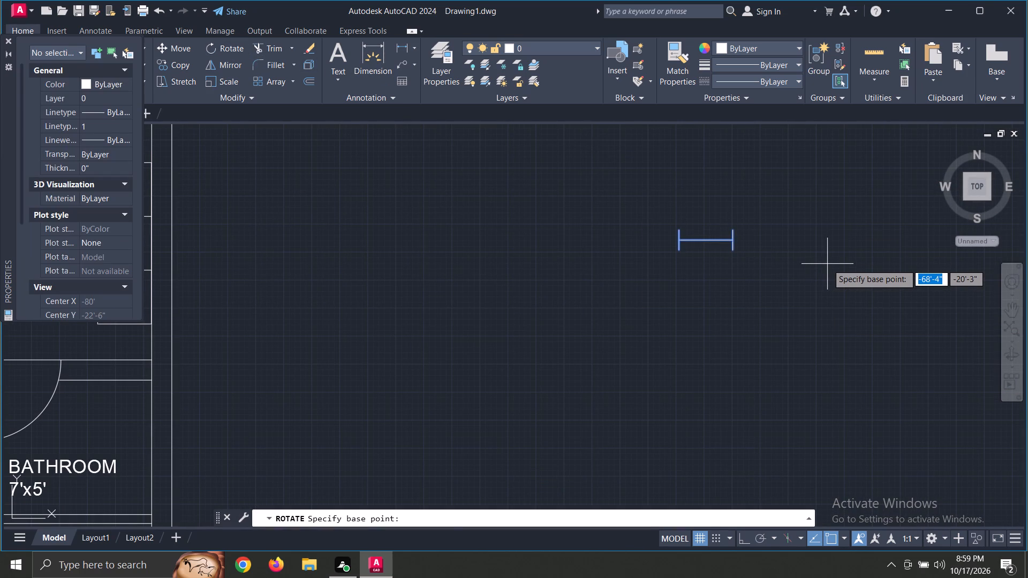
click(708, 240)
click(712, 368)
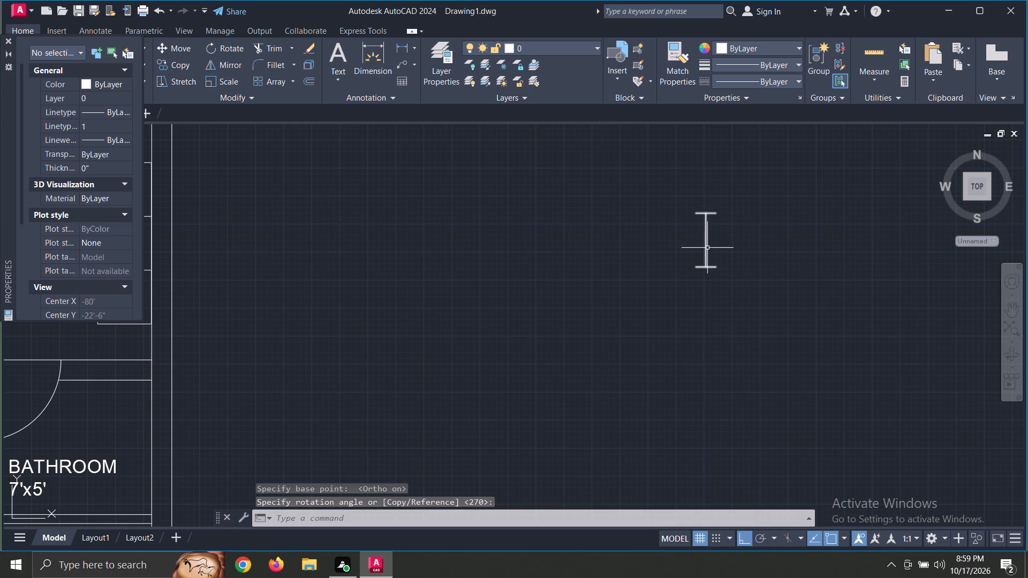
Copy the vertical 2' opening symbol from near its centre into the outer wall of the 7'x5' bathroom, with object snap and ortho off.
click(669, 188)
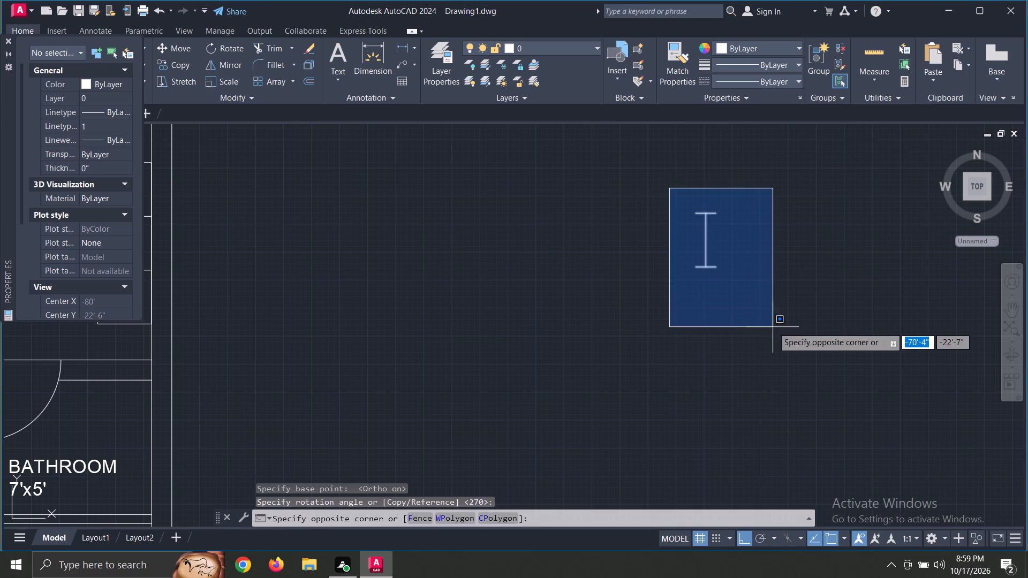
click(773, 327)
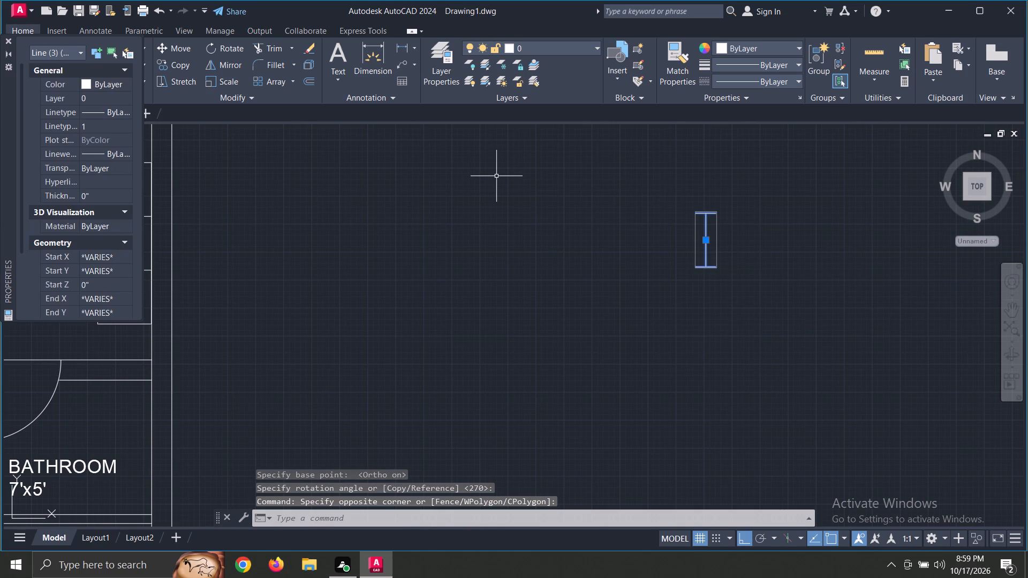
key(c)
key(o)
key(space)
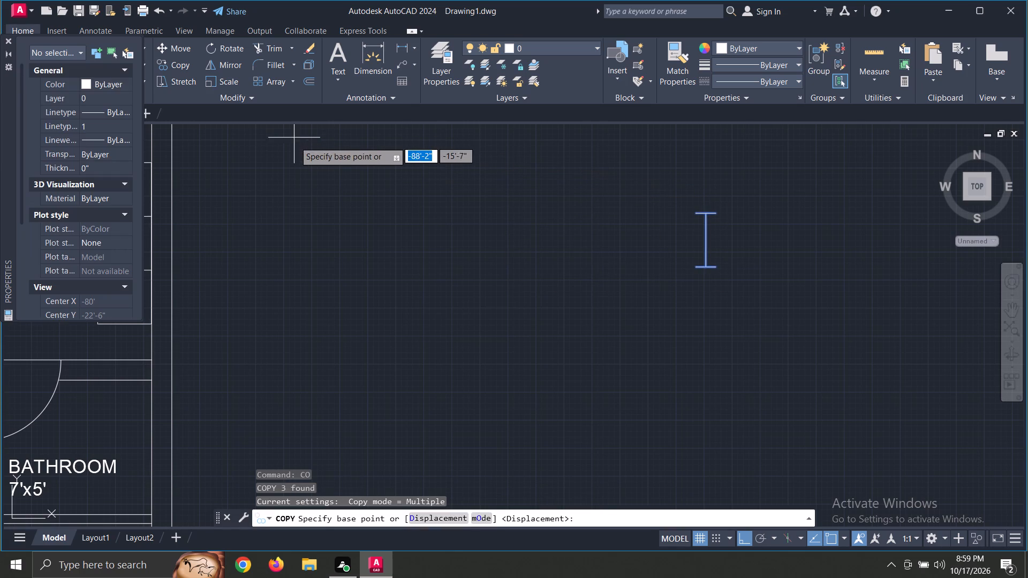
key(F3)
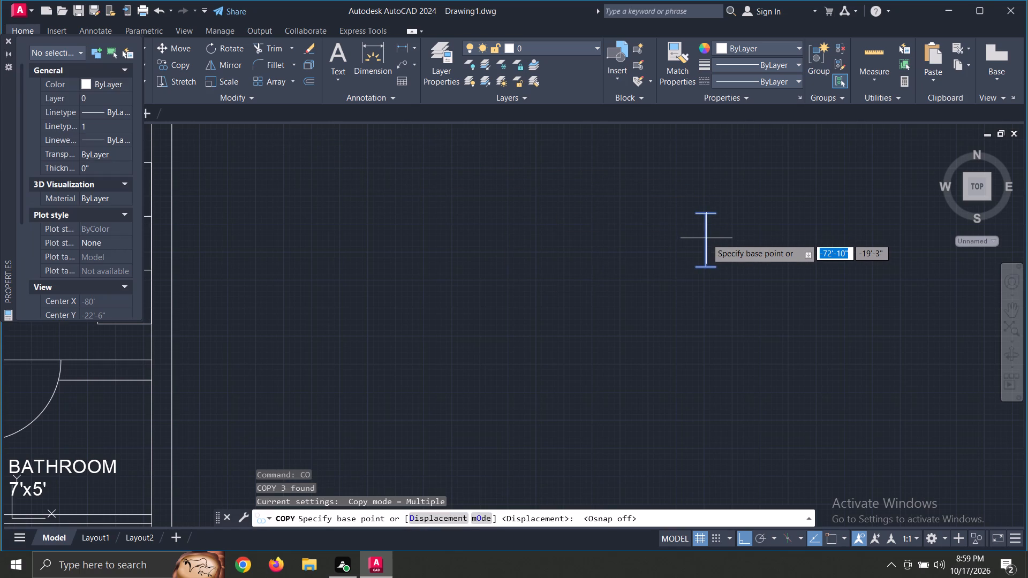
click(705, 239)
scroll(546, 244, down, 5)
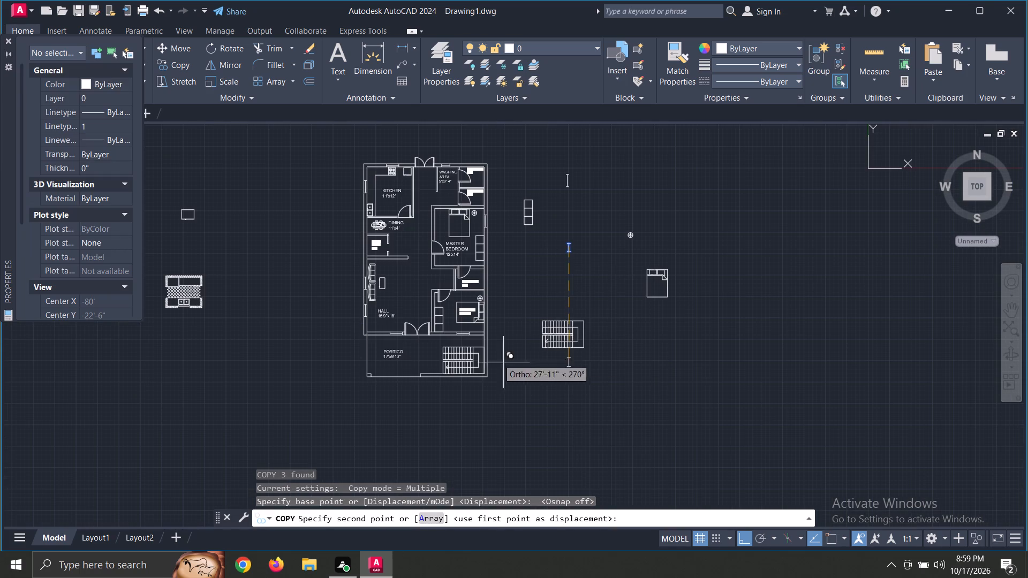
key(F8)
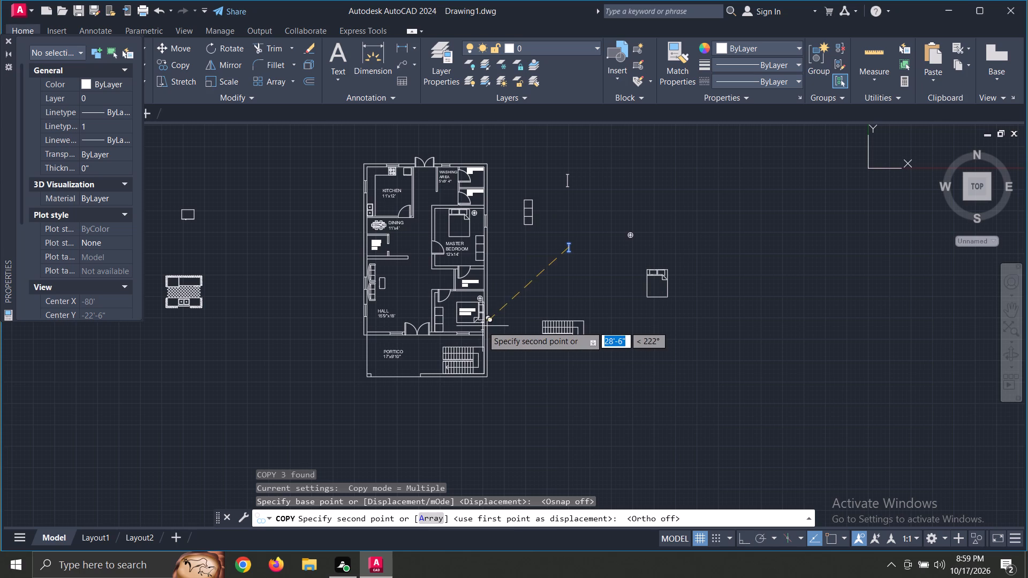
scroll(484, 303, up, 3)
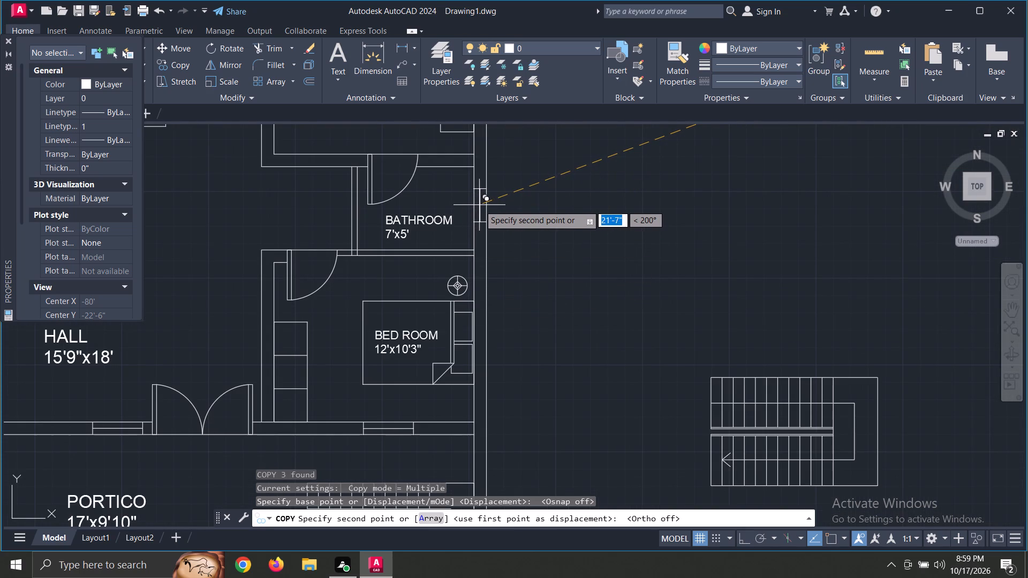
scroll(480, 204, up, 5)
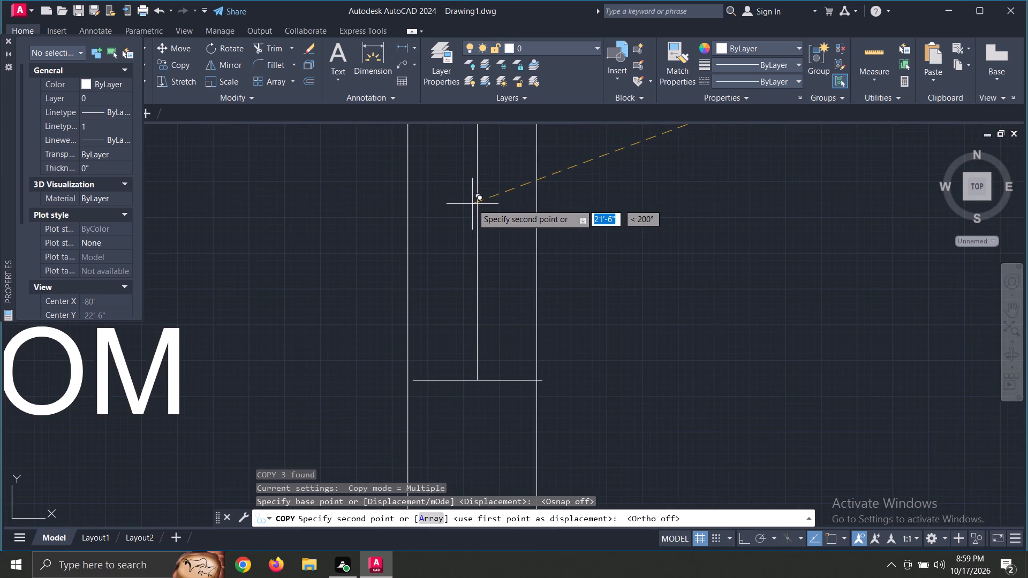
middle_drag(472, 204, 460, 298)
scroll(455, 304, down, 2)
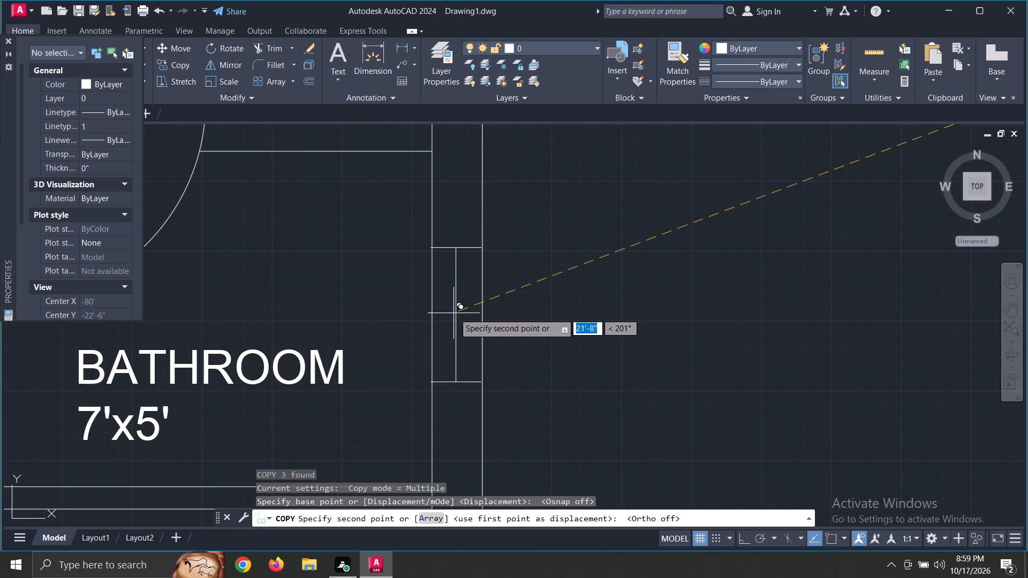
scroll(455, 313, up, 2)
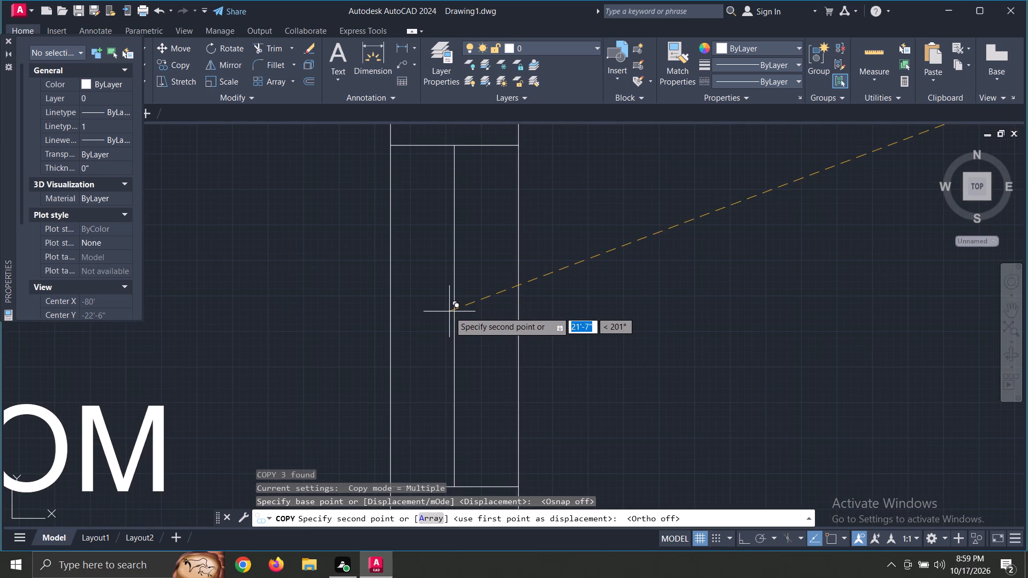
click(449, 311)
Place another copy of the vertical 2' opening symbol in the outer wall of the 6'x4' bathroom.
scroll(490, 283, down, 4)
scroll(543, 294, down, 3)
middle_drag(535, 271, 535, 272)
scroll(535, 272, down, 1)
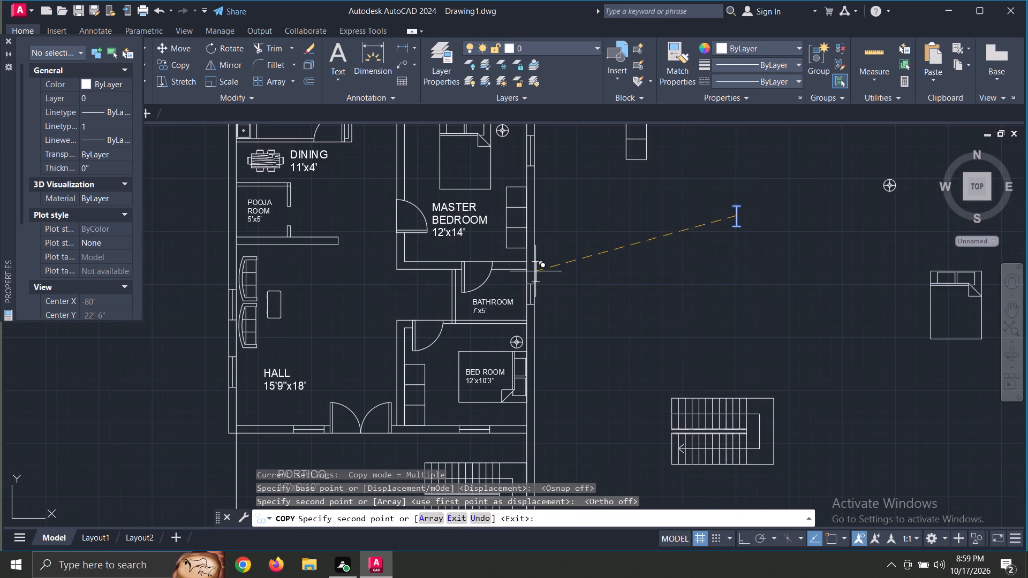
middle_drag(535, 272, 472, 436)
scroll(467, 340, up, 3)
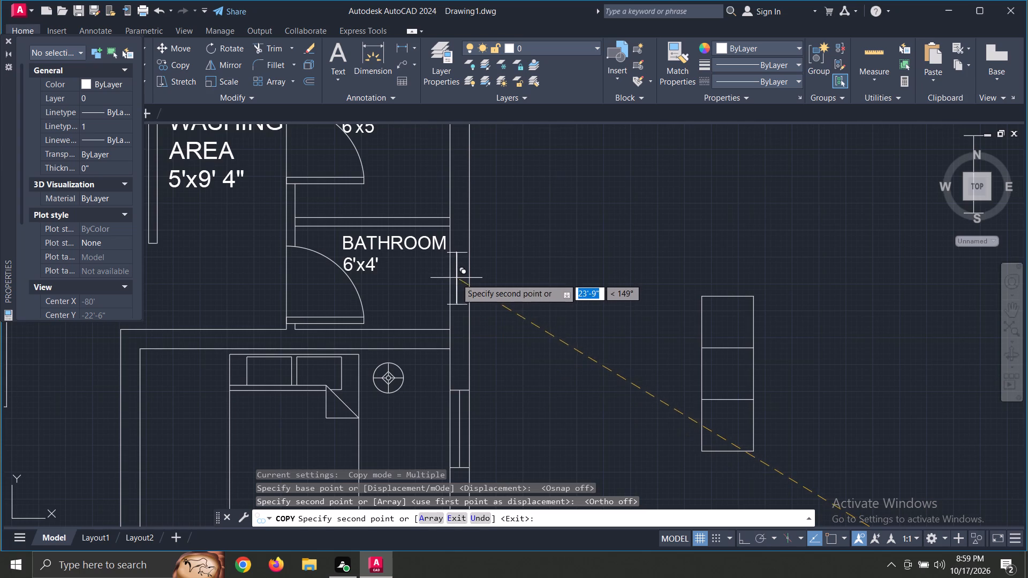
scroll(457, 282, up, 3)
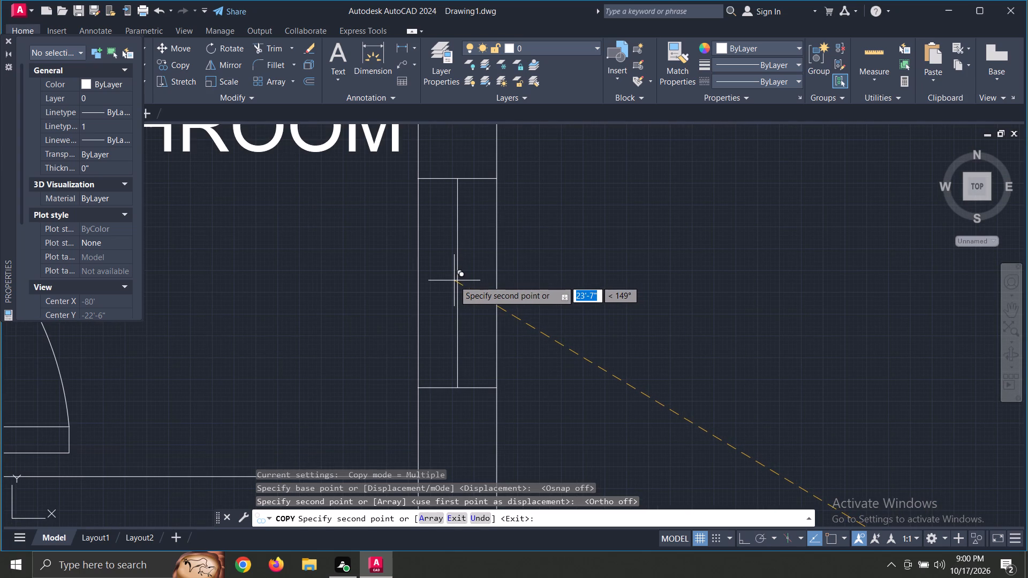
scroll(455, 280, up, 2)
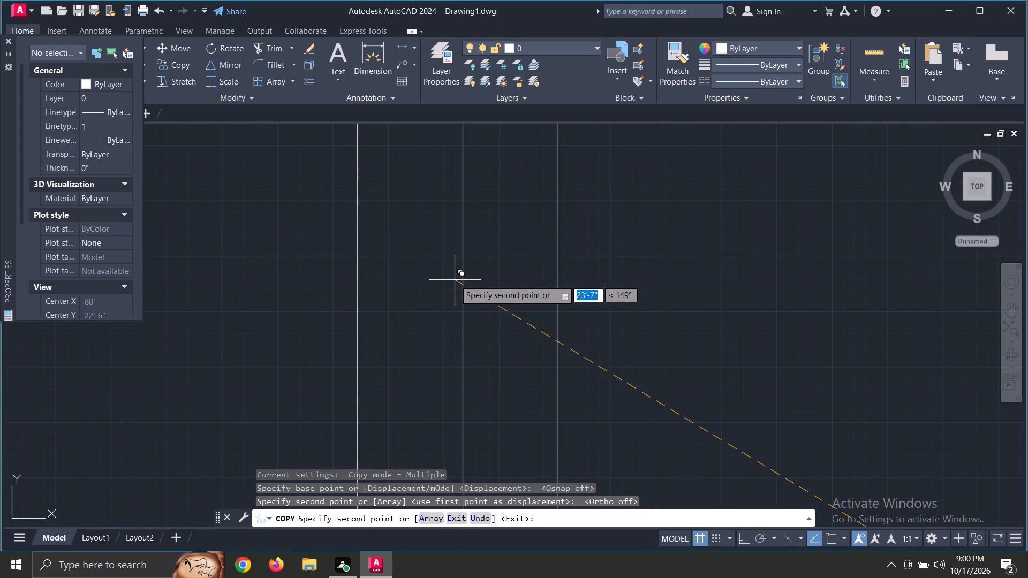
middle_drag(455, 282, 453, 409)
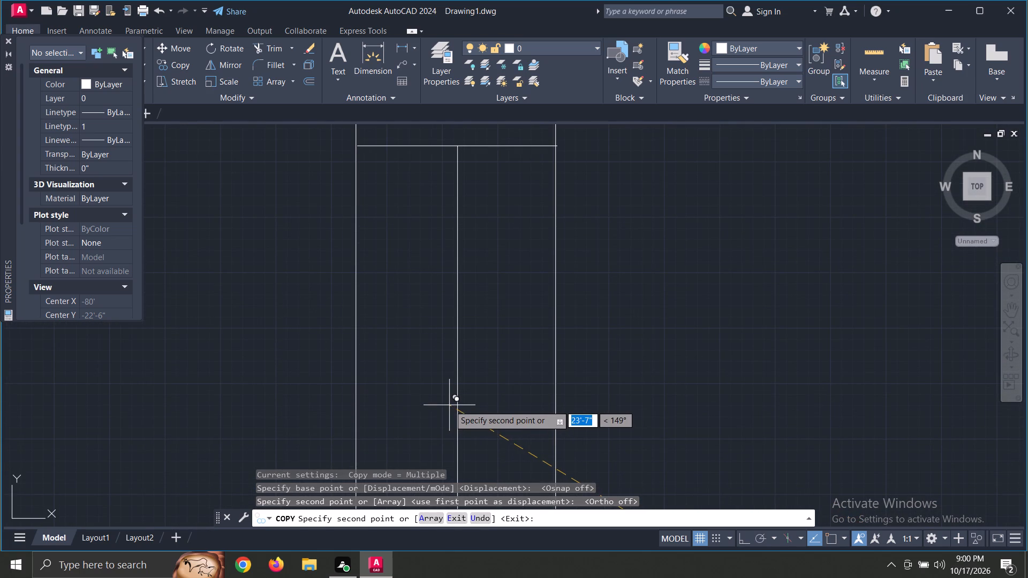
click(447, 405)
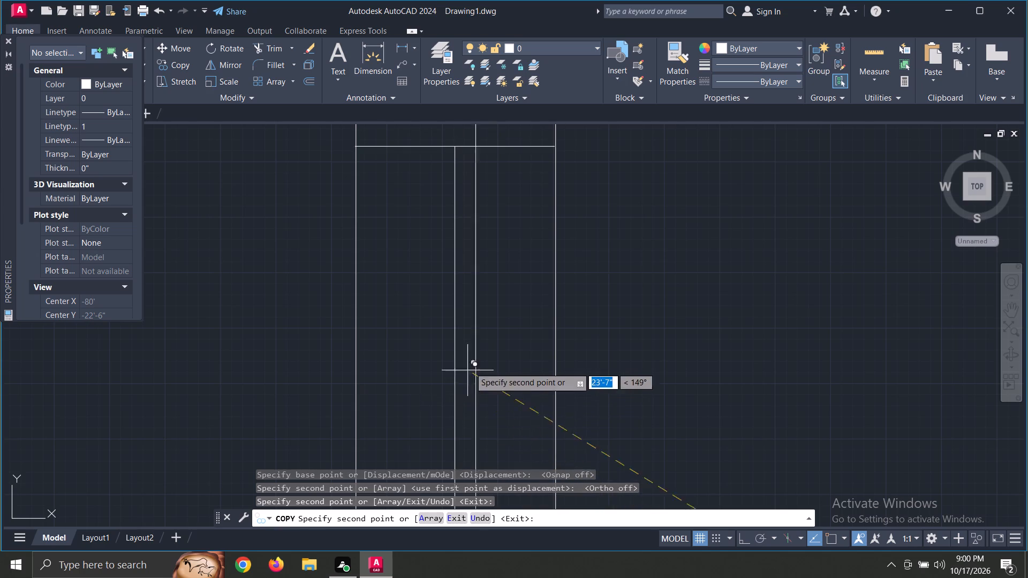
Place a copy of the vertical 2' opening symbol in the outer wall of the 6'x5' bathroom and finish copying.
scroll(486, 360, down, 4)
scroll(561, 359, down, 3)
scroll(526, 269, up, 3)
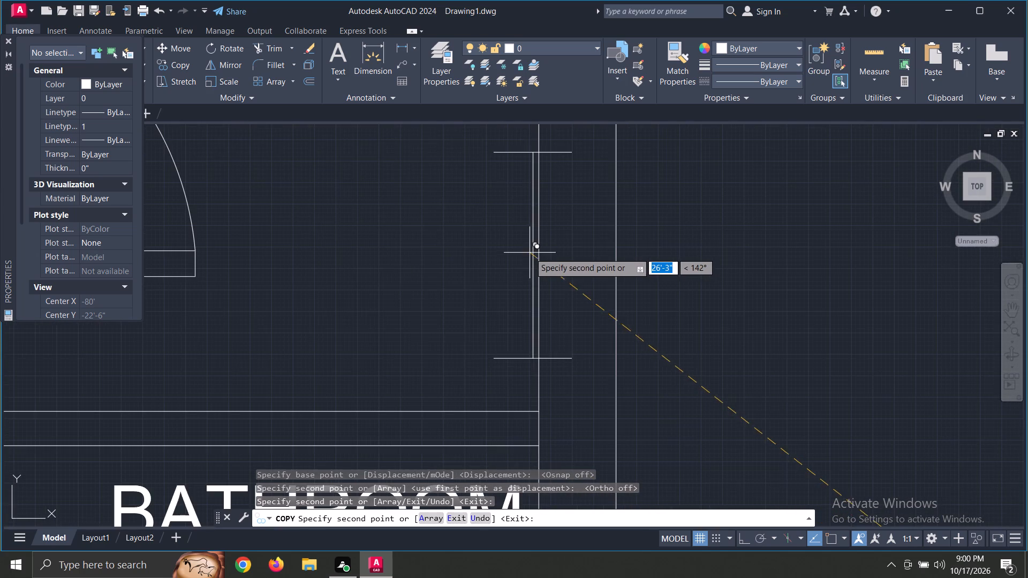
middle_drag(535, 256, 525, 354)
scroll(534, 343, down, 2)
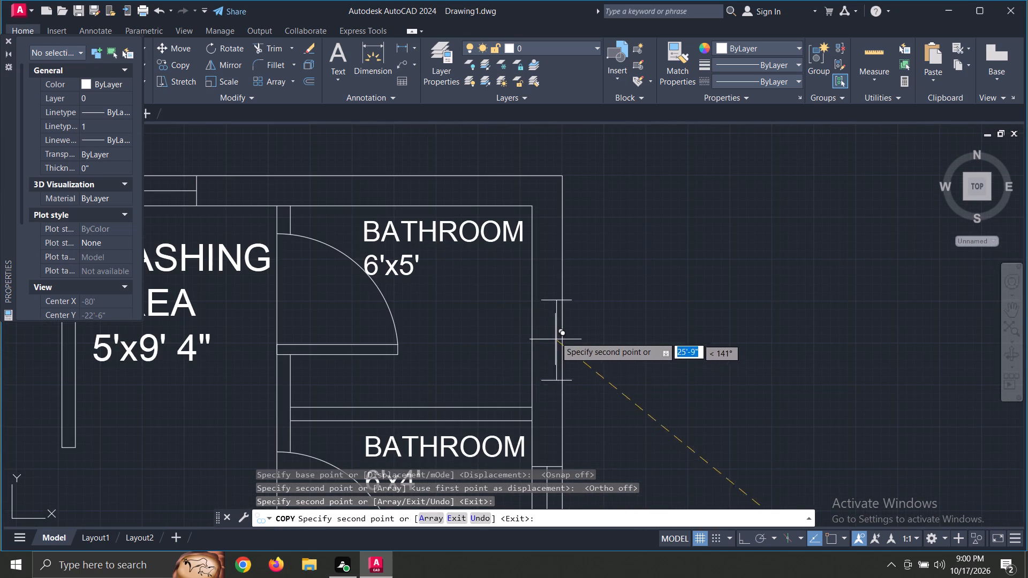
scroll(545, 302, up, 3)
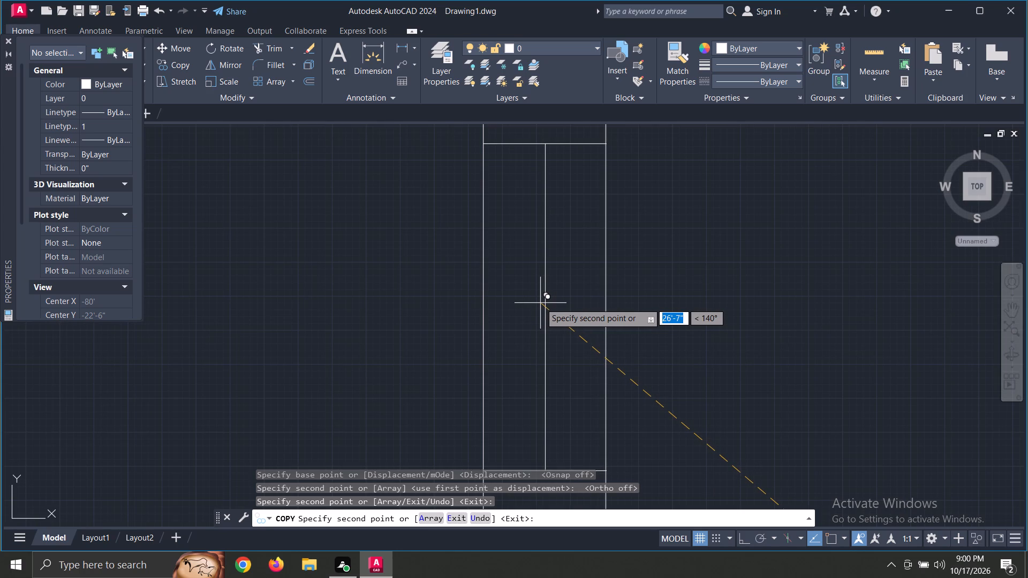
scroll(540, 303, up, 1)
middle_drag(539, 305, 543, 445)
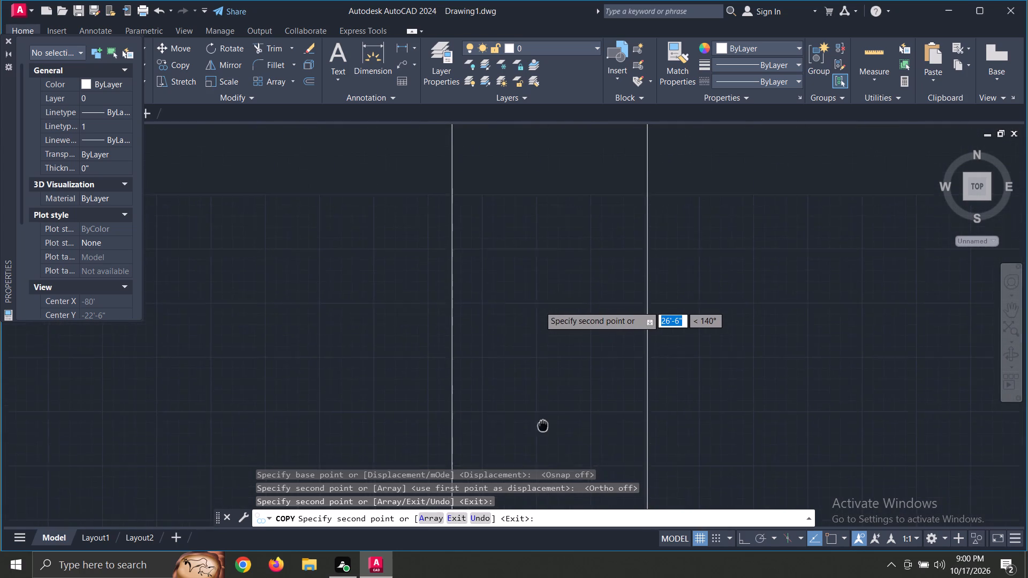
middle_drag(543, 445, 543, 460)
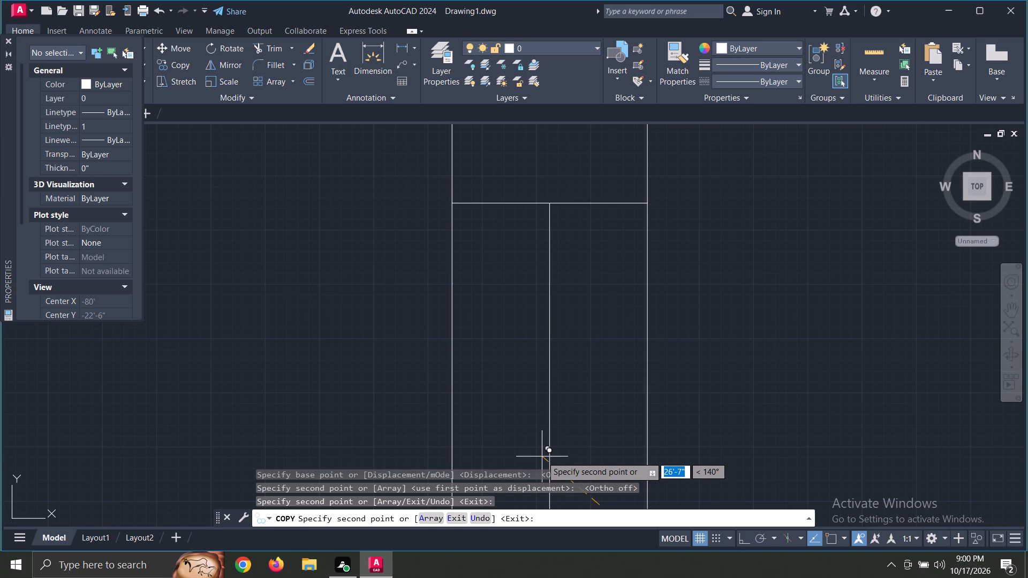
click(542, 457)
scroll(686, 412, down, 6)
middle_drag(771, 450, 636, 334)
scroll(629, 330, down, 1)
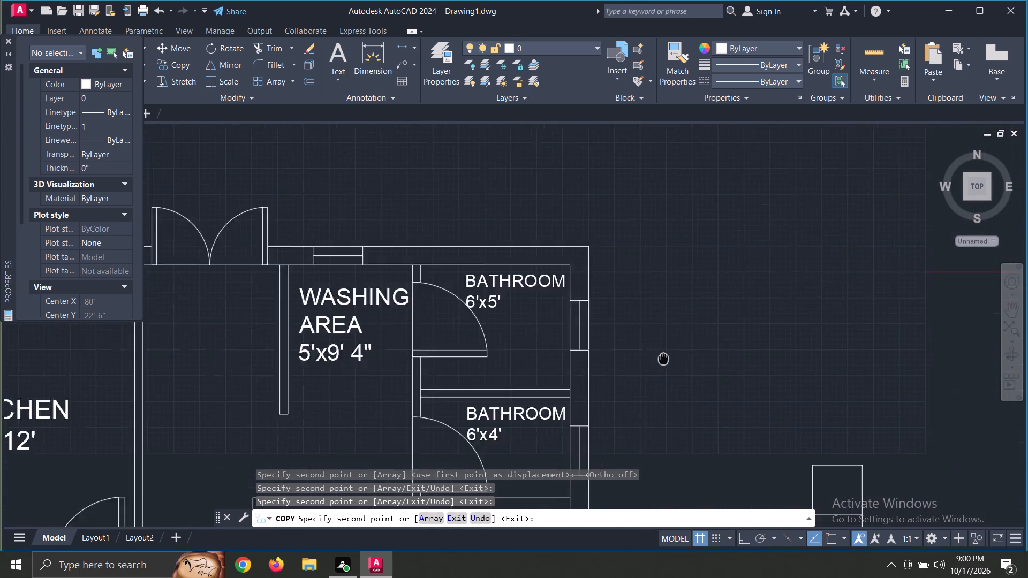
middle_drag(636, 334, 617, 320)
scroll(617, 318, down, 1)
key(Escape)
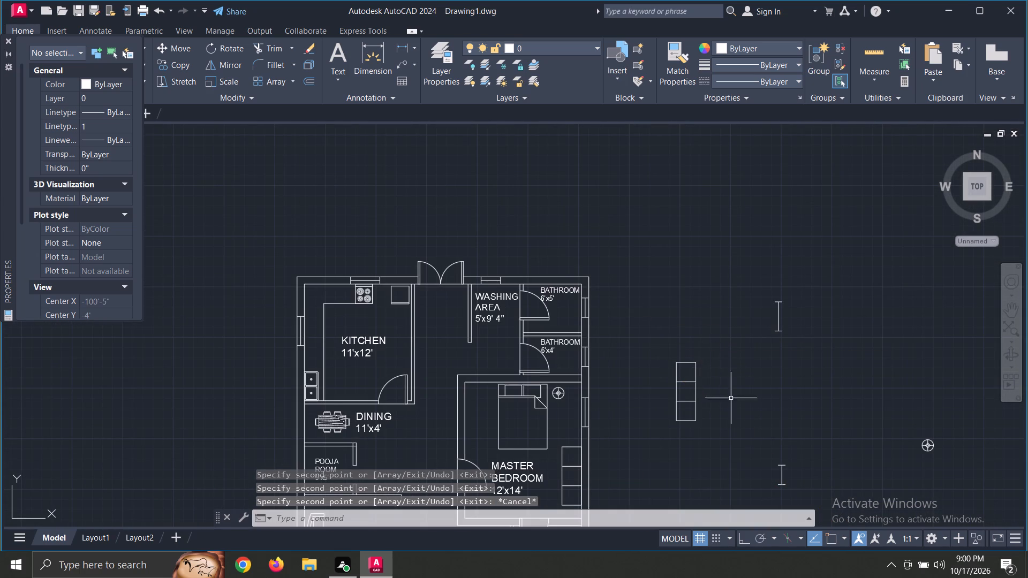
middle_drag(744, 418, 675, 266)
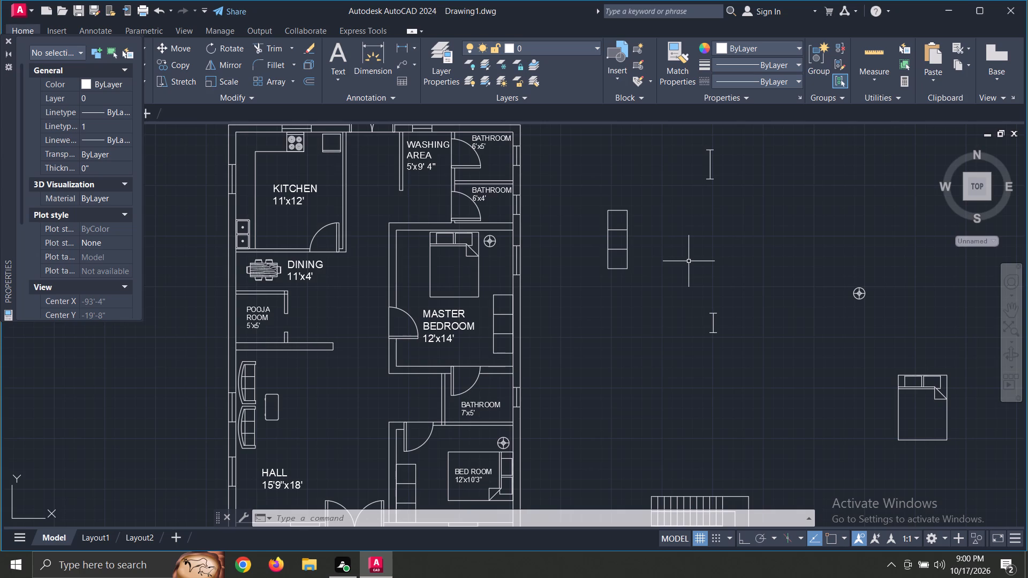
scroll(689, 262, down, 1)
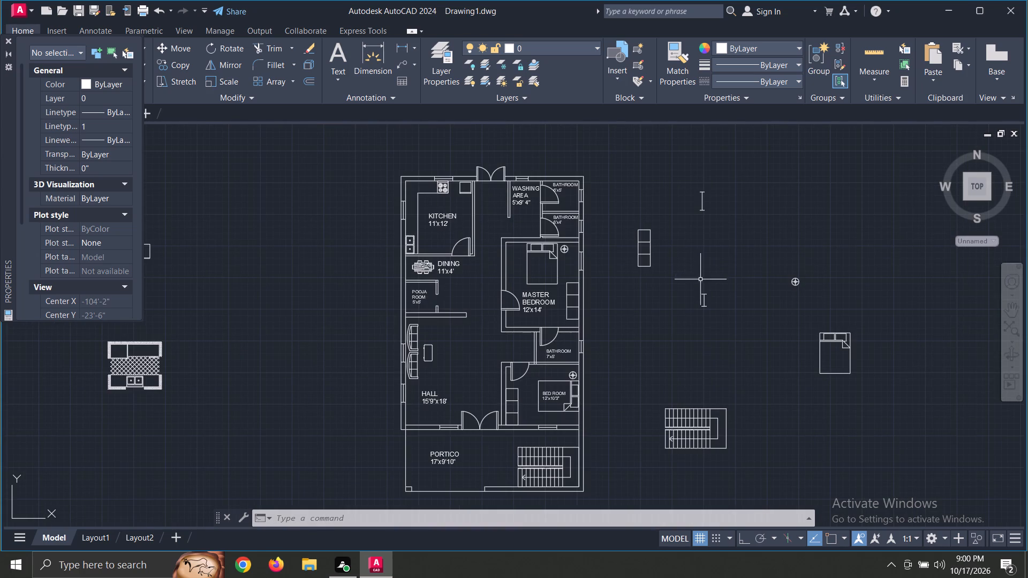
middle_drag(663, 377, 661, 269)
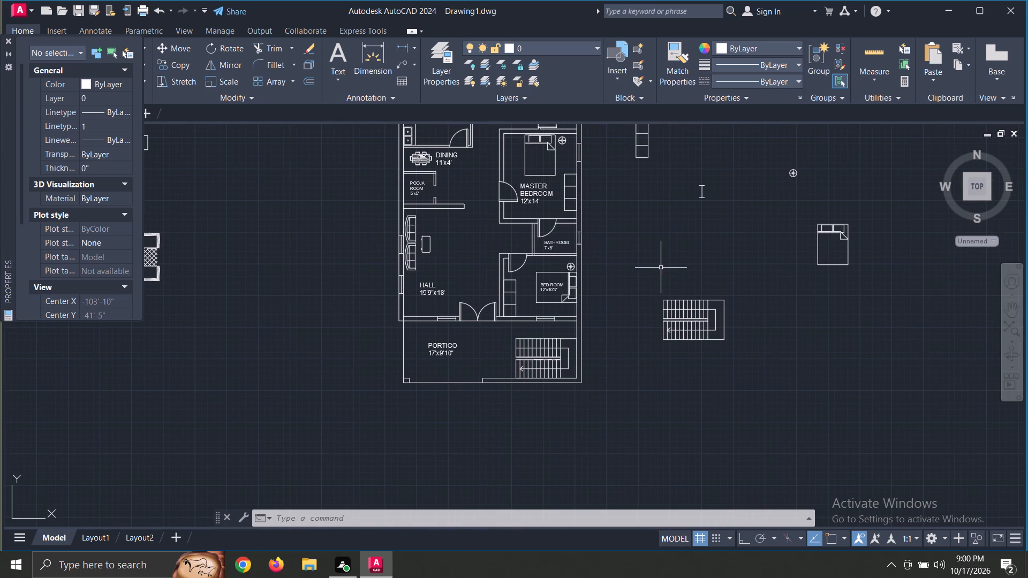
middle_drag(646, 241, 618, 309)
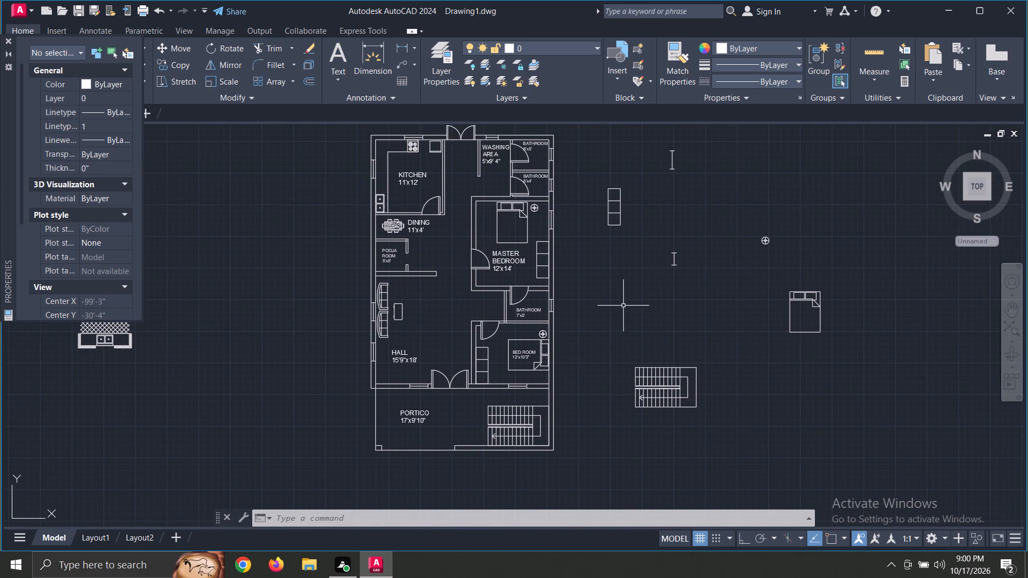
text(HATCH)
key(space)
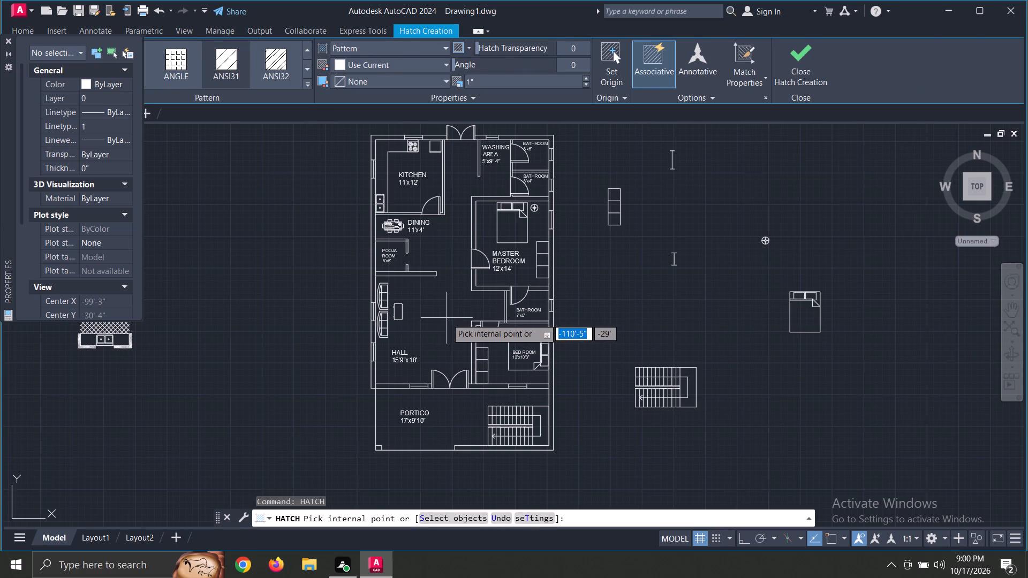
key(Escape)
Hatch the portico floor with the AR-HBONE pattern, after browsing the available hatch patterns, and finish the hatch.
key(h)
key(space)
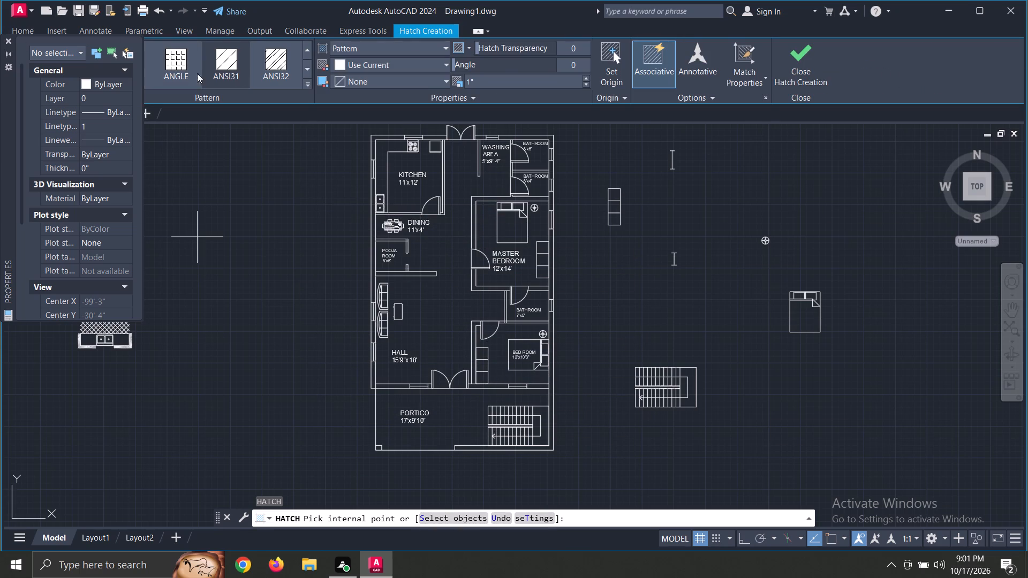
click(305, 67)
click(306, 67)
click(306, 67)
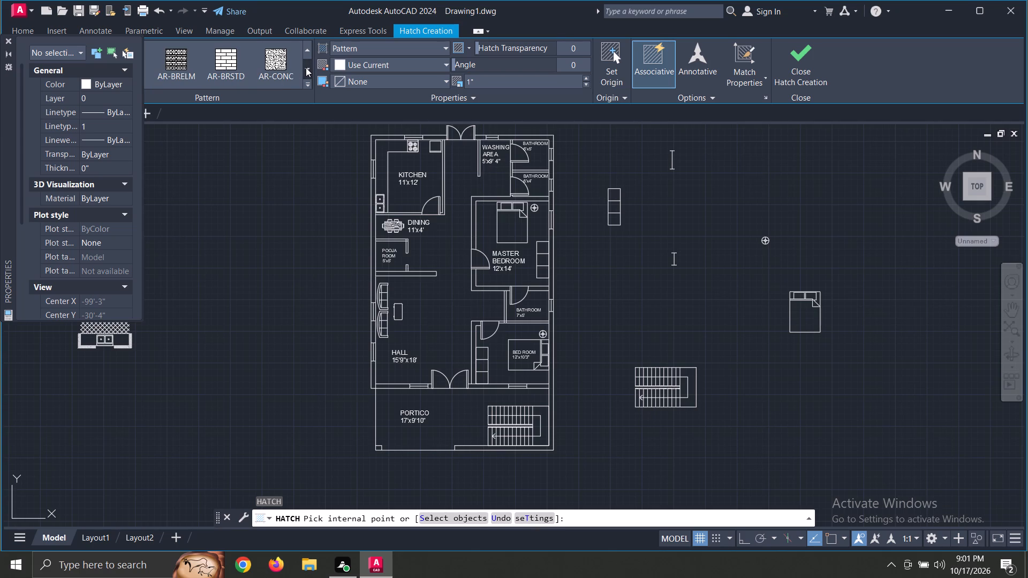
click(306, 67)
click(307, 69)
click(307, 69)
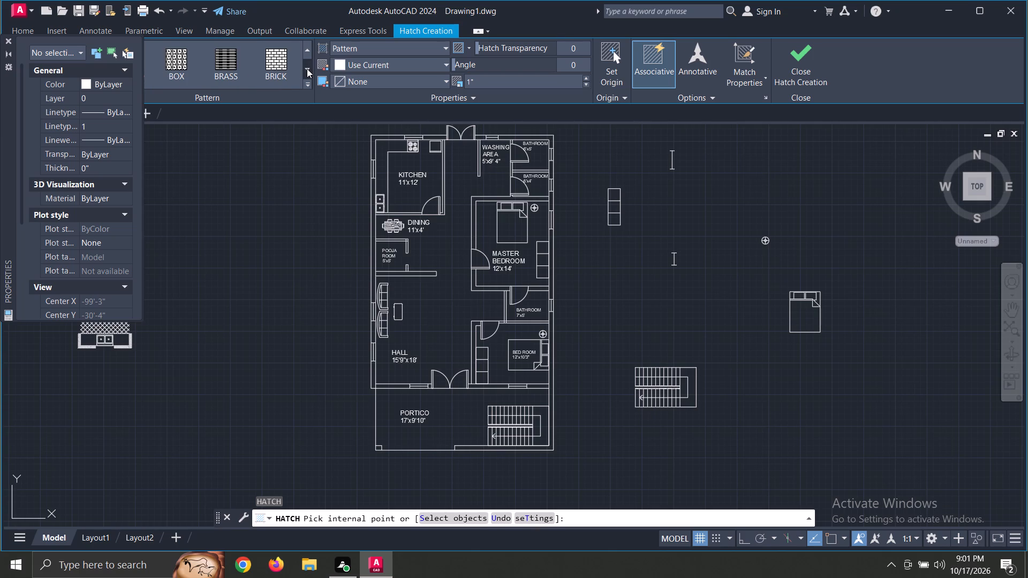
click(307, 69)
click(307, 69)
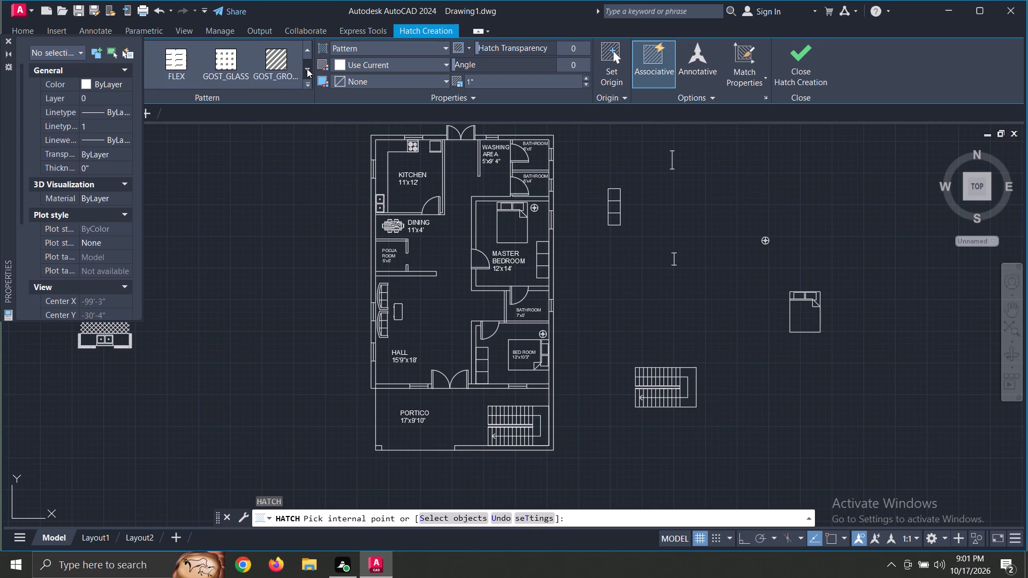
click(307, 69)
triple_click(307, 69)
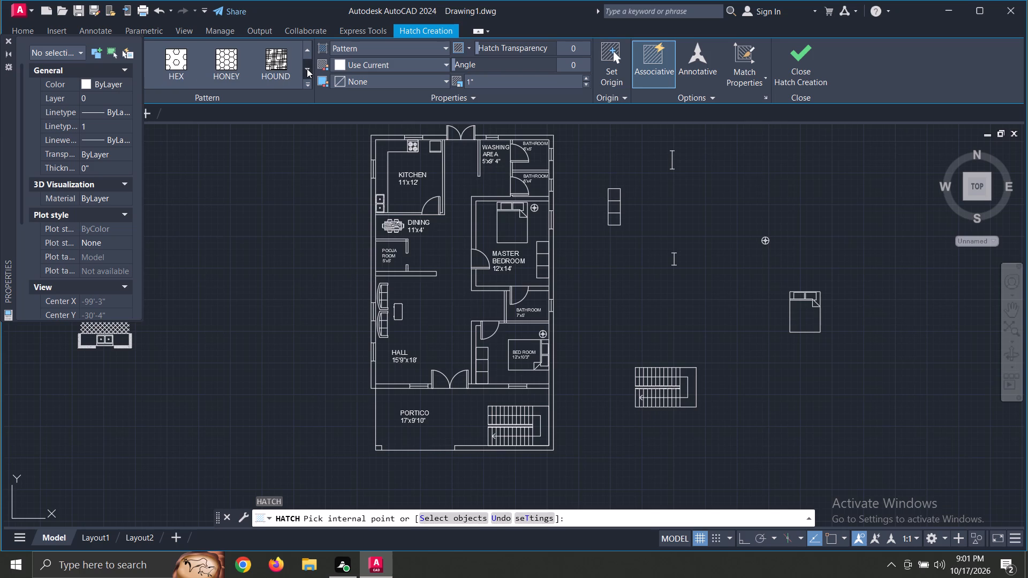
click(307, 69)
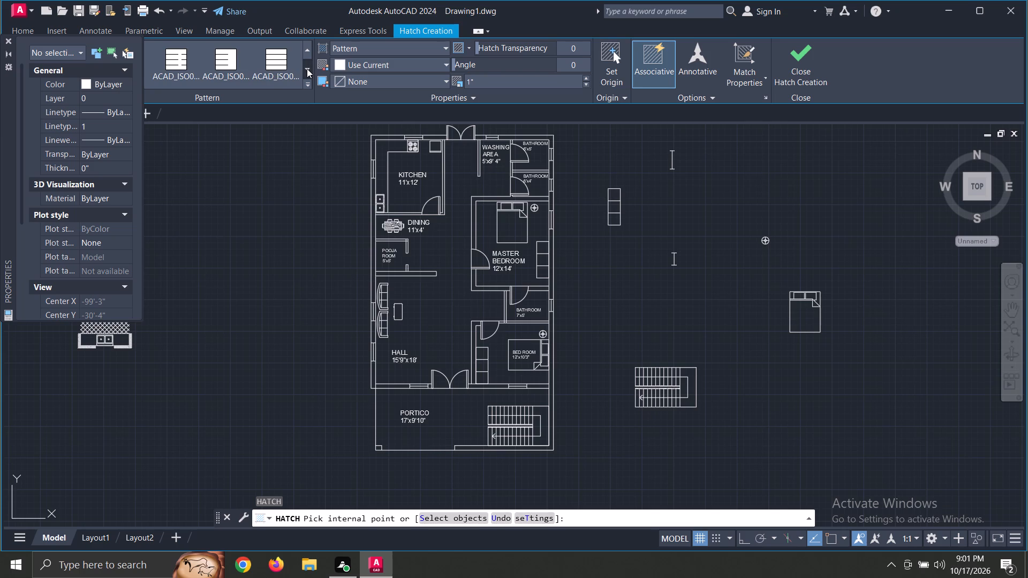
click(307, 69)
click(307, 69)
triple_click(307, 69)
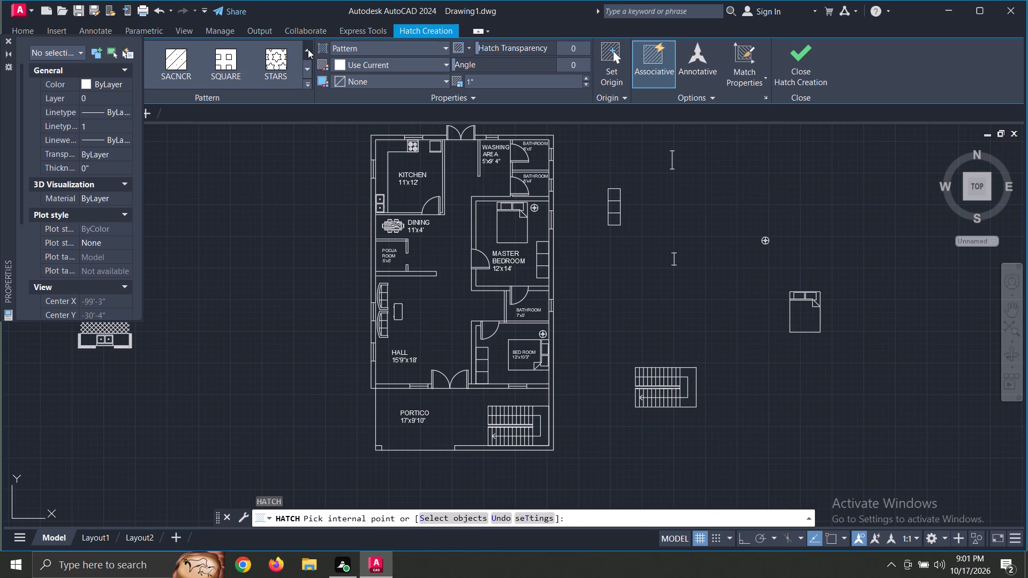
click(305, 64)
click(305, 65)
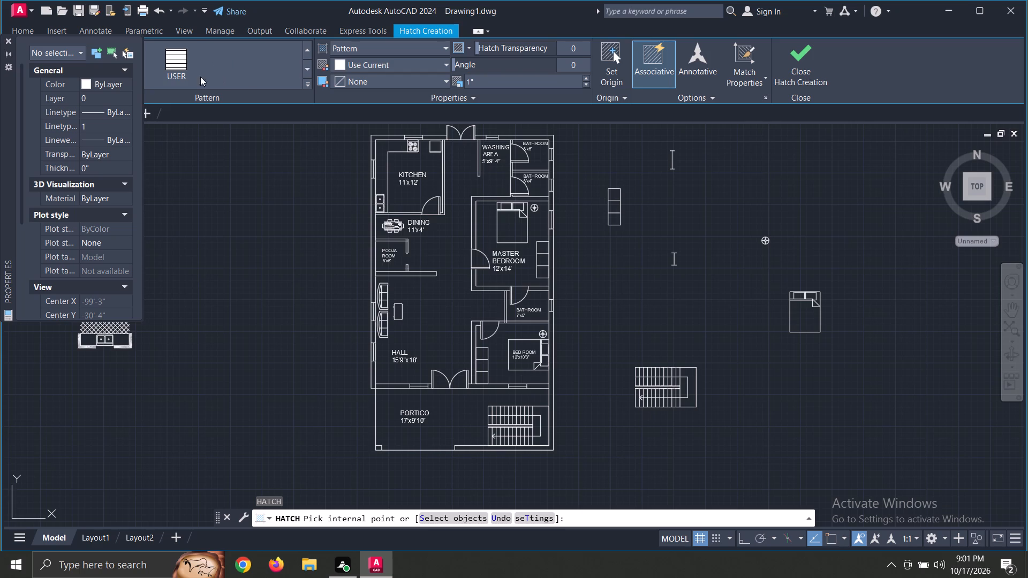
click(5, 56)
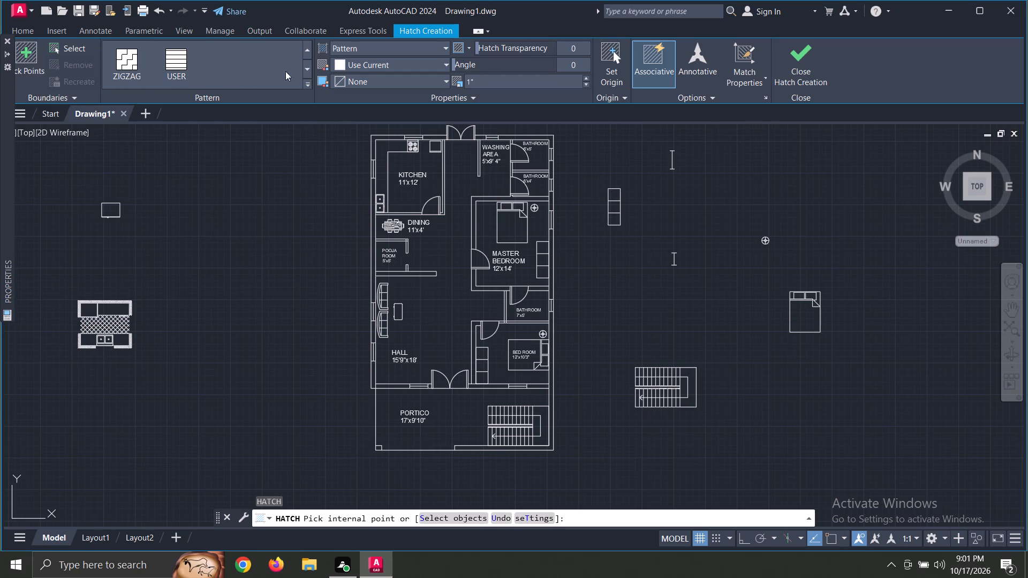
click(306, 51)
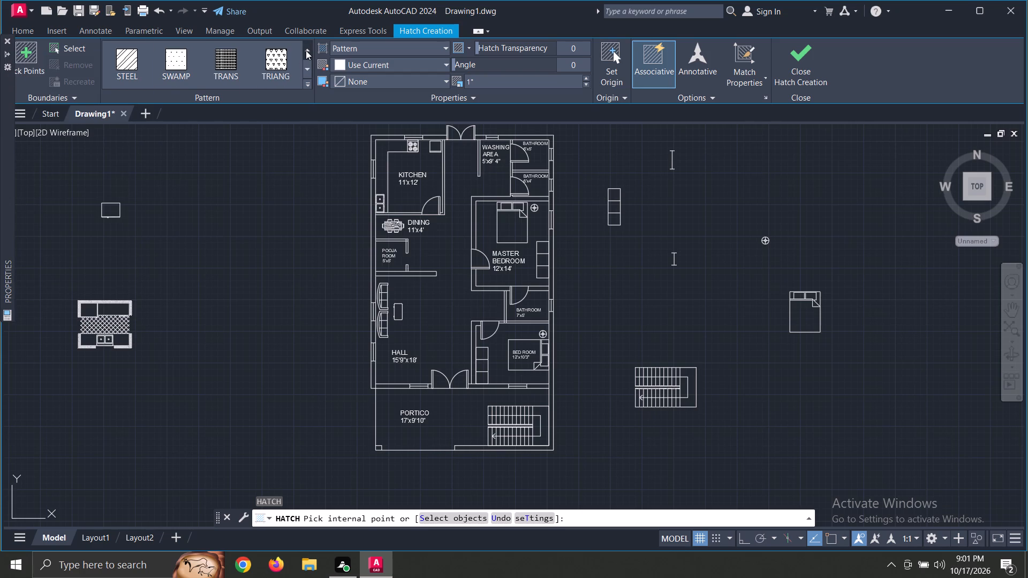
click(306, 50)
click(306, 50)
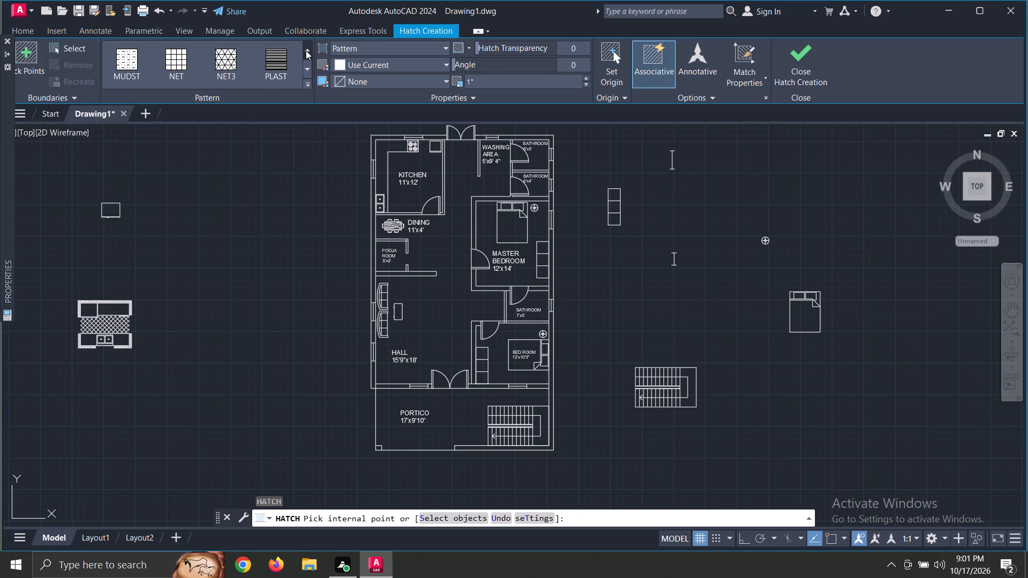
click(306, 50)
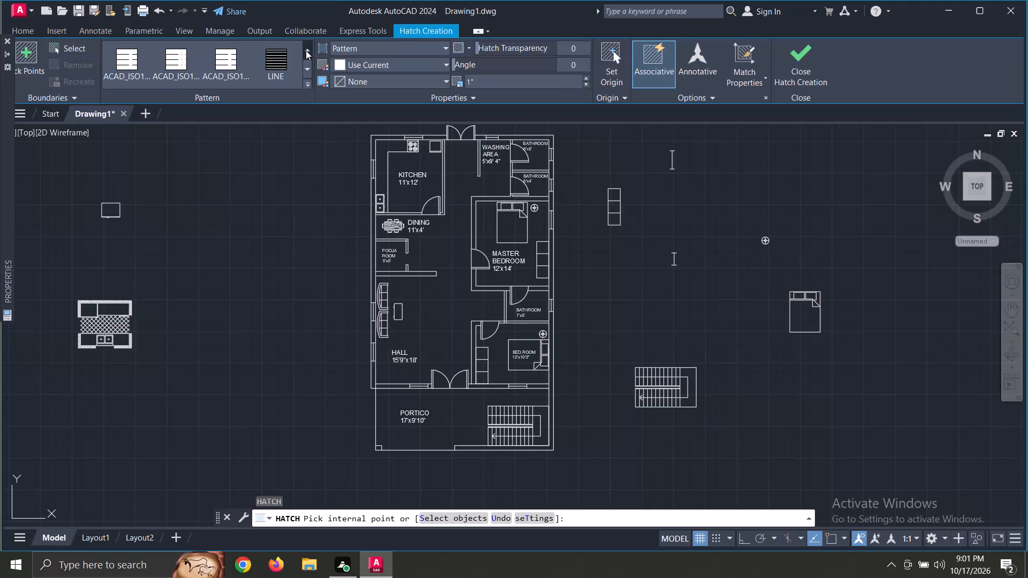
click(306, 50)
click(306, 50)
click(306, 50)
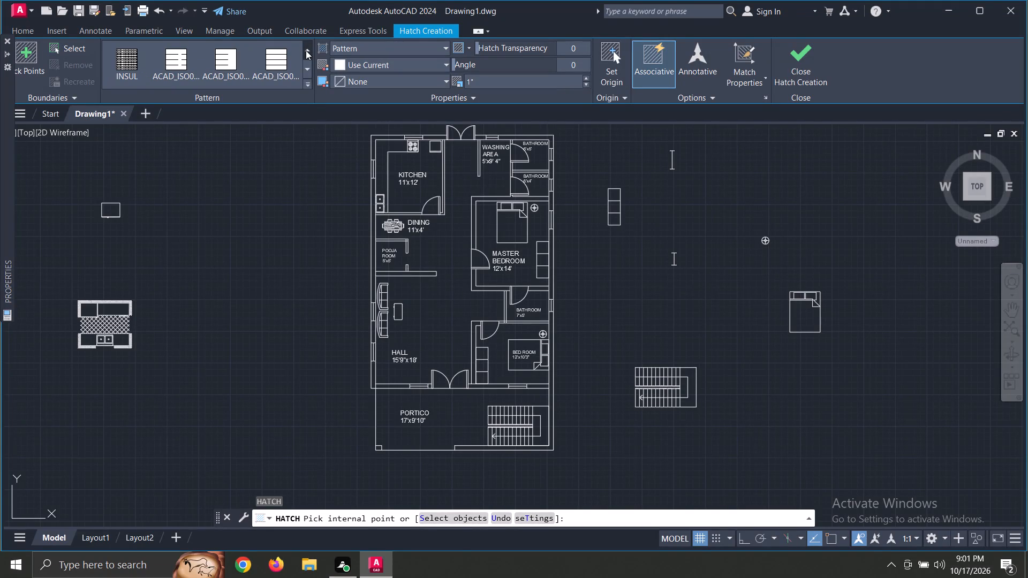
click(306, 50)
click(306, 50)
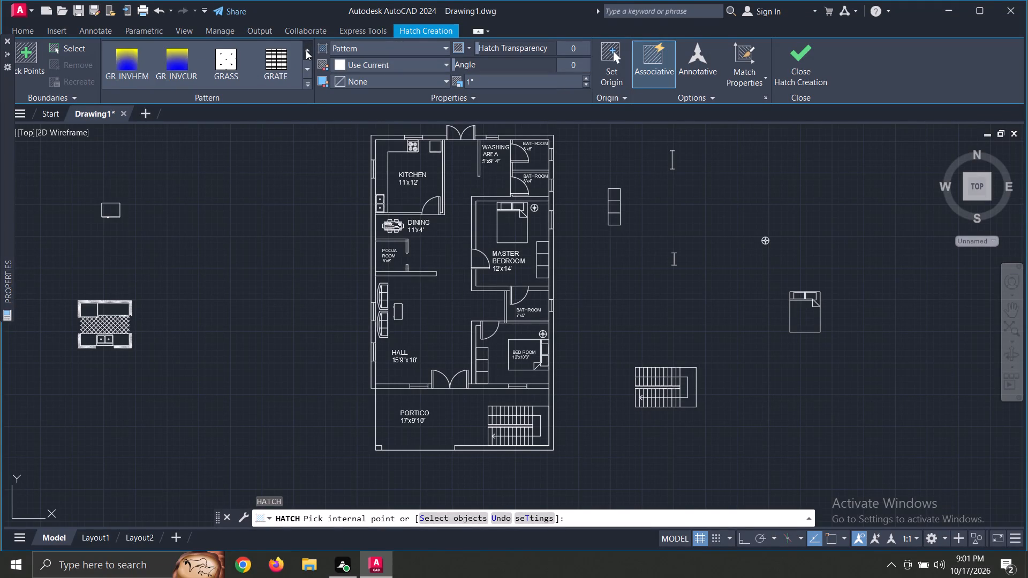
click(306, 50)
click(306, 50)
click(306, 50)
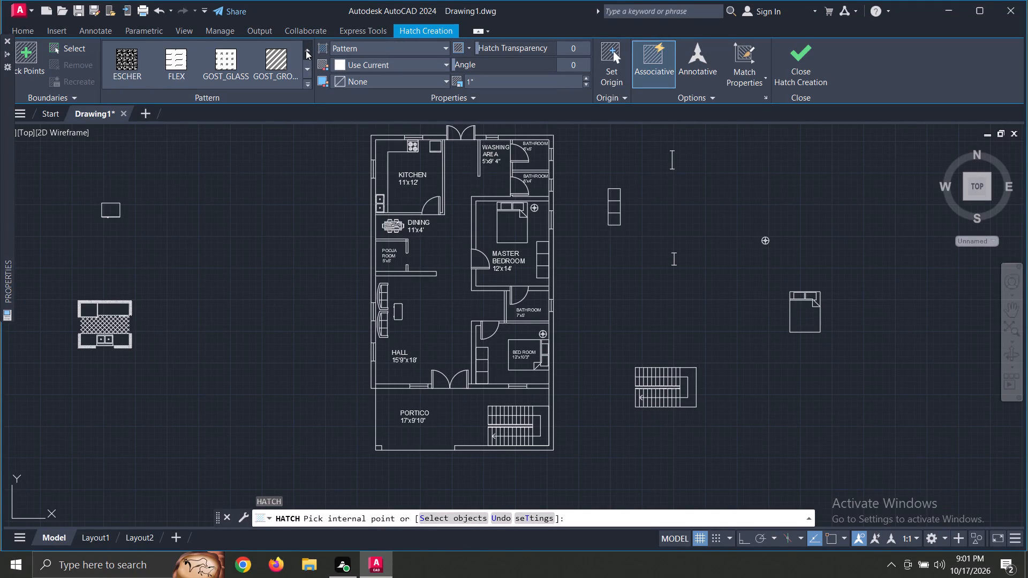
click(306, 50)
click(306, 50)
click(306, 50)
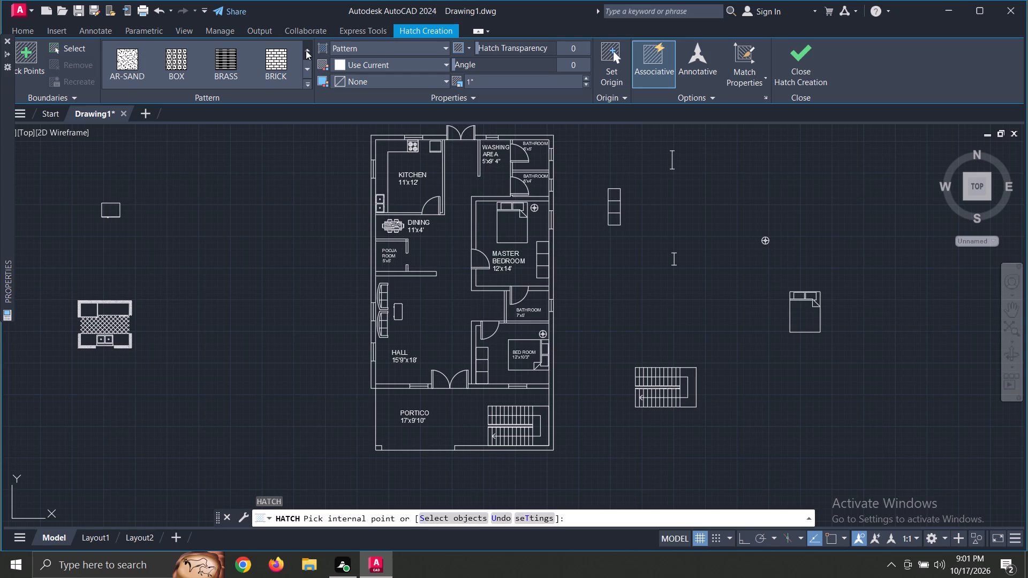
click(306, 62)
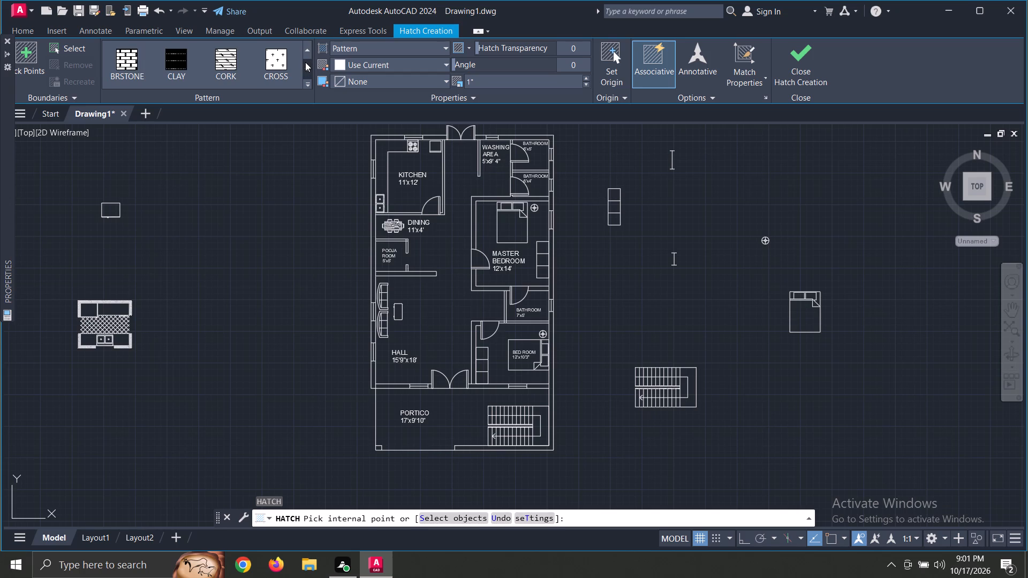
click(305, 57)
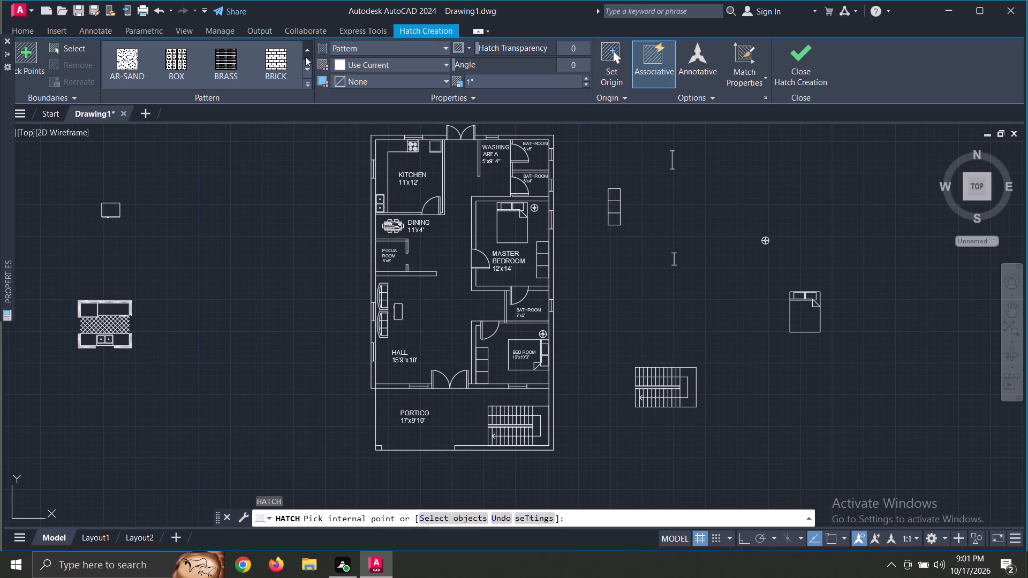
click(305, 57)
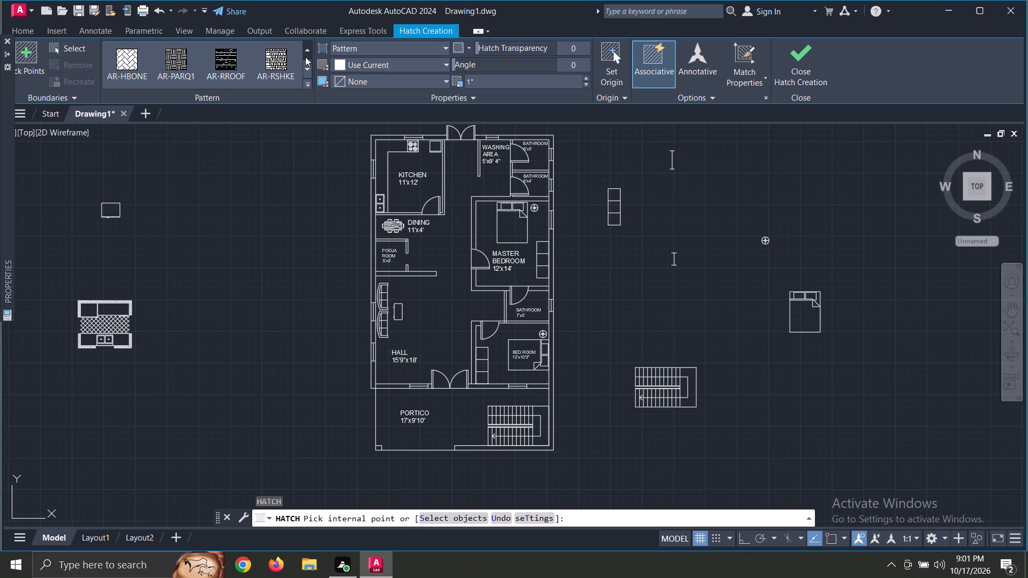
click(130, 60)
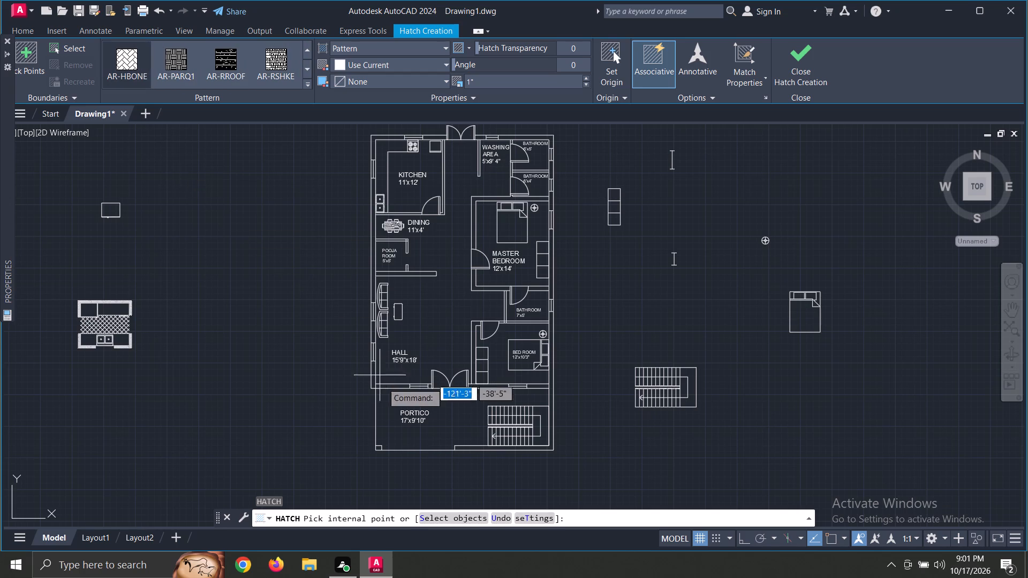
click(454, 420)
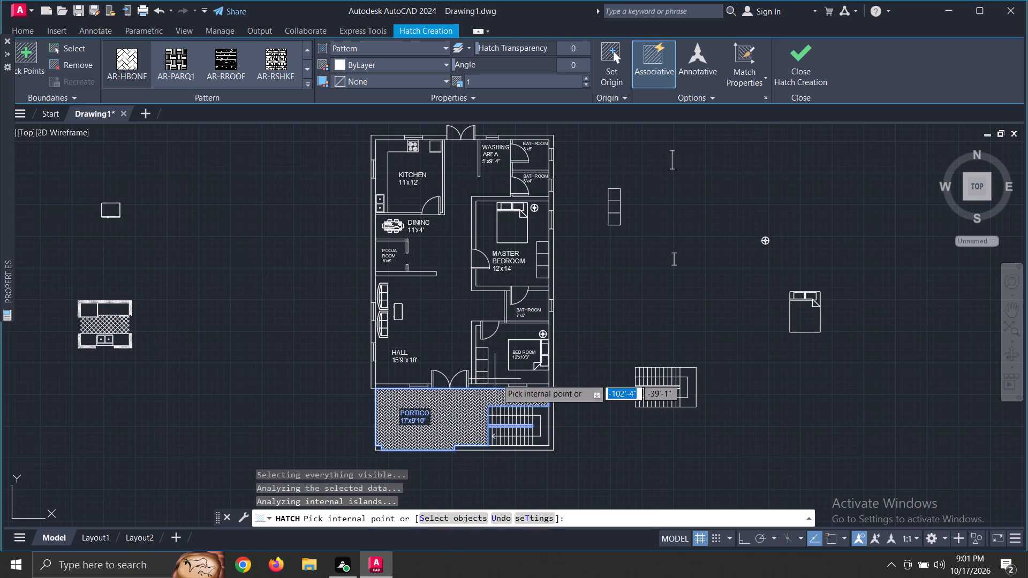
key(Escape)
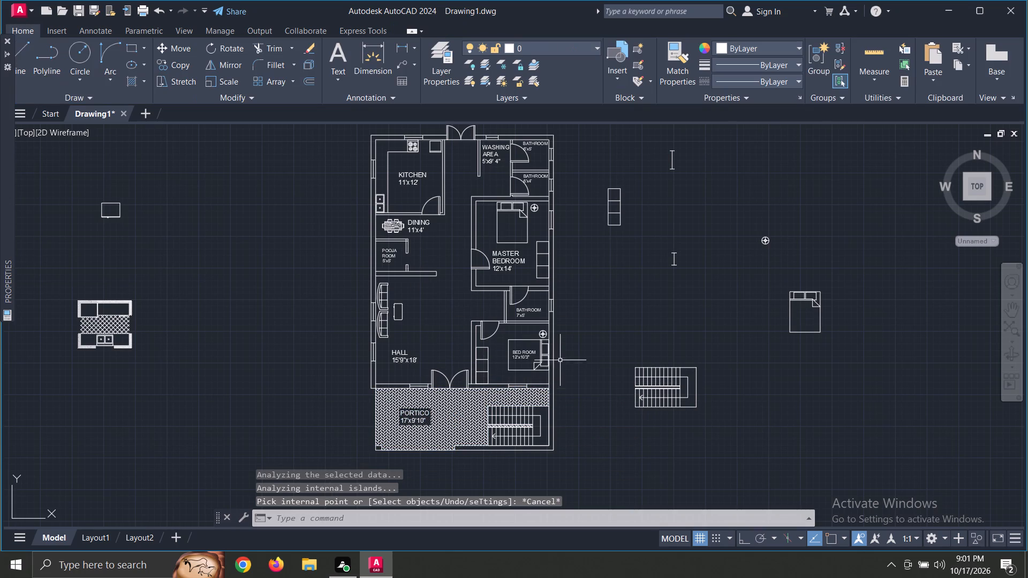
Hatch the outer wall segments between the windows along the kitchen, pooja room and hall side with the ANSI31 pattern.
key(h)
key(space)
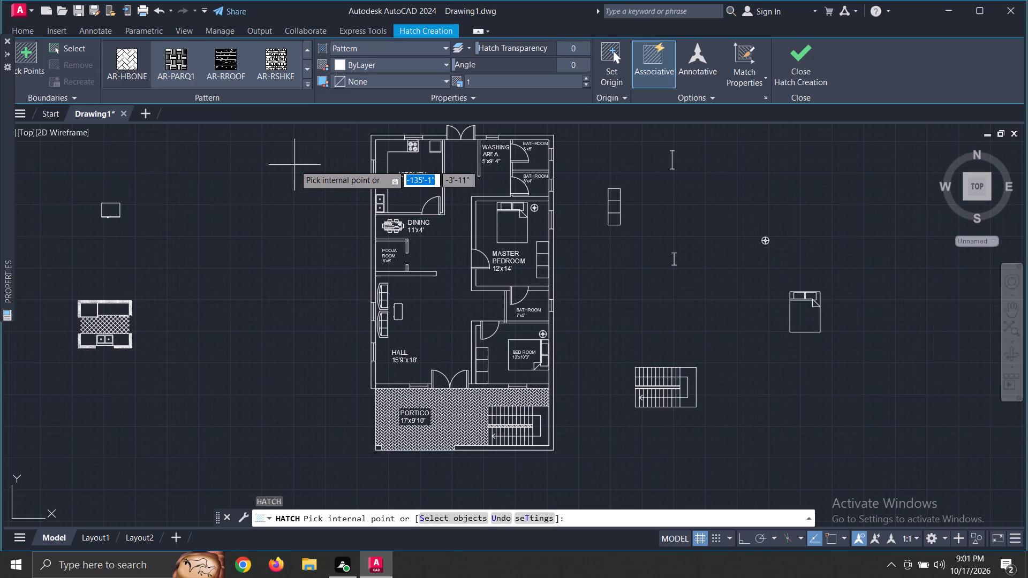
scroll(185, 69, up, 13)
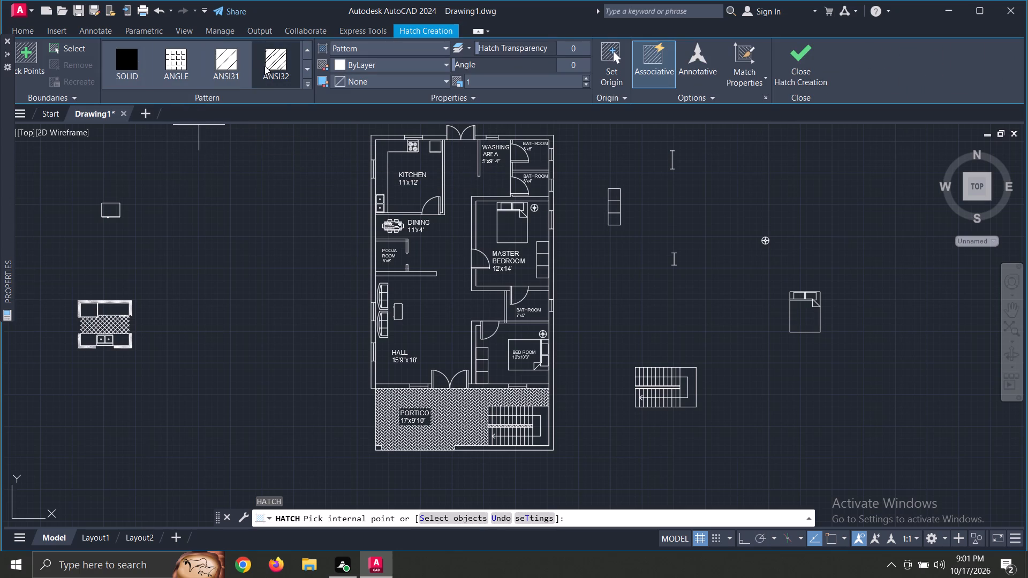
scroll(190, 63, down, 1)
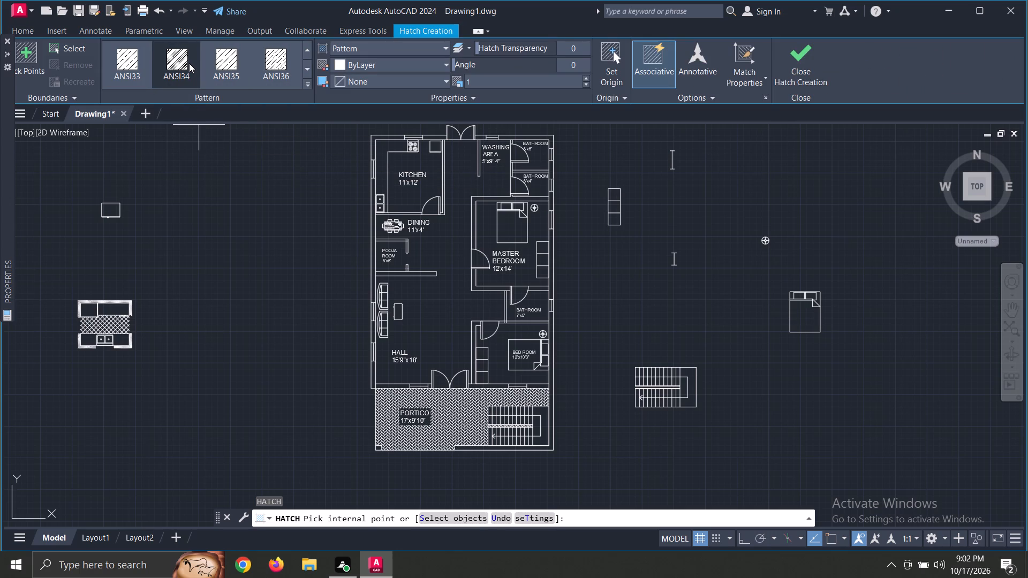
click(183, 63)
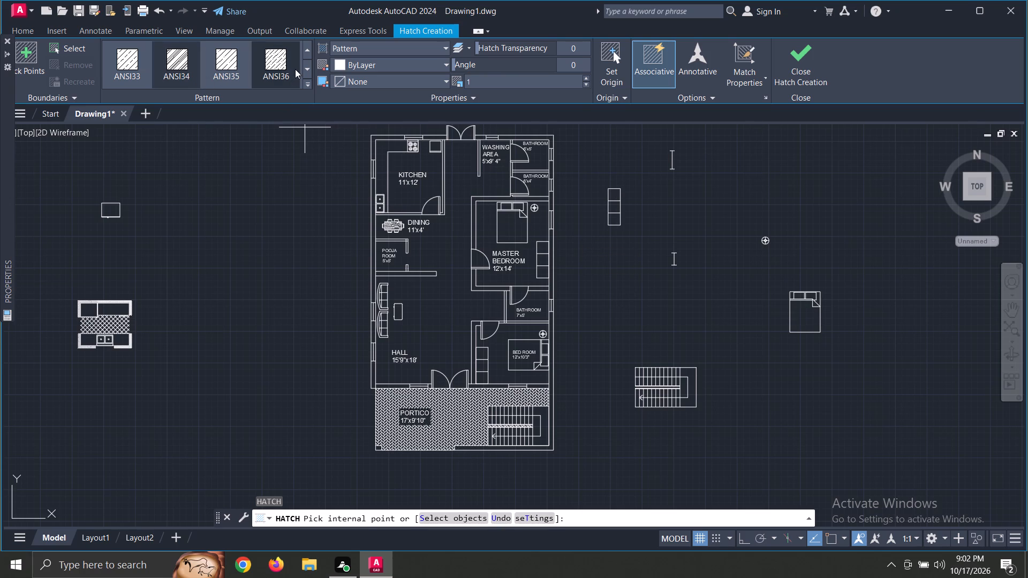
scroll(270, 63, up, 2)
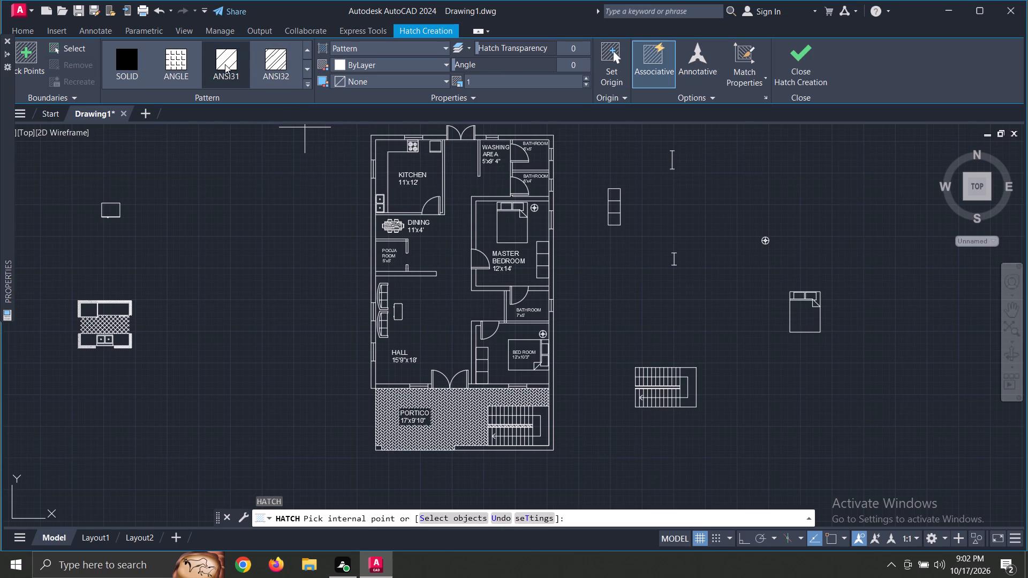
click(225, 64)
scroll(368, 171, up, 3)
scroll(372, 165, down, 3)
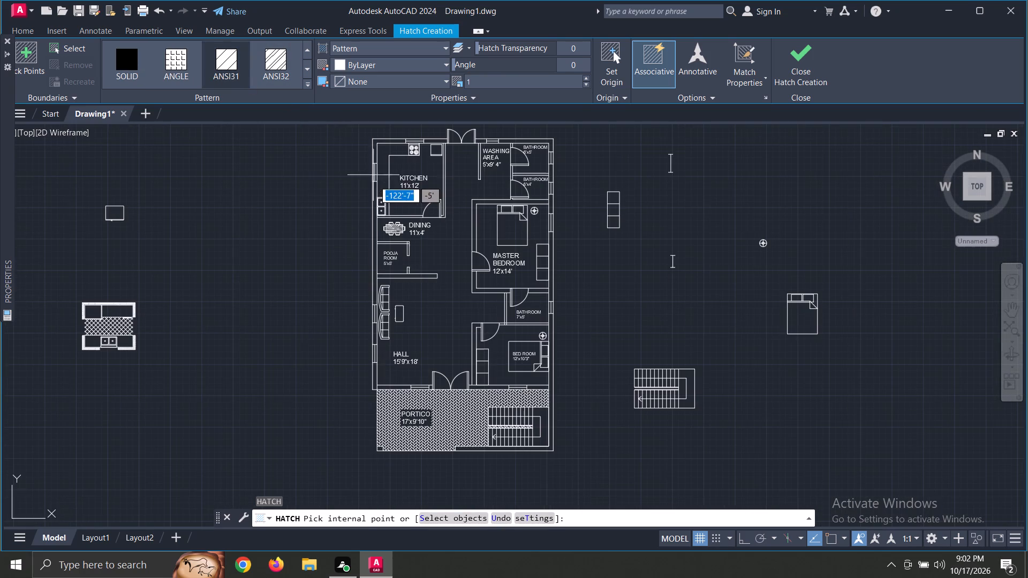
click(375, 155)
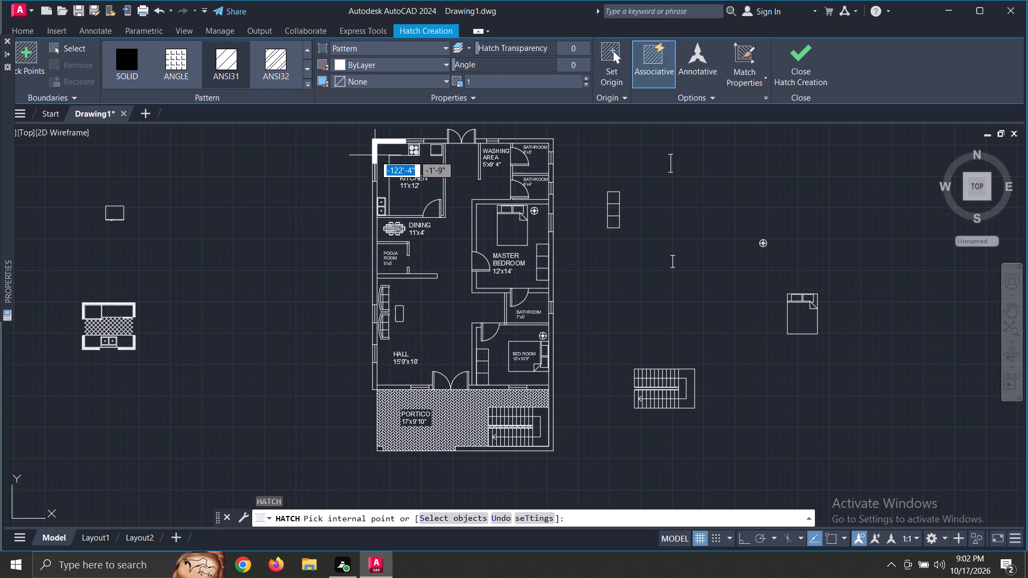
click(375, 208)
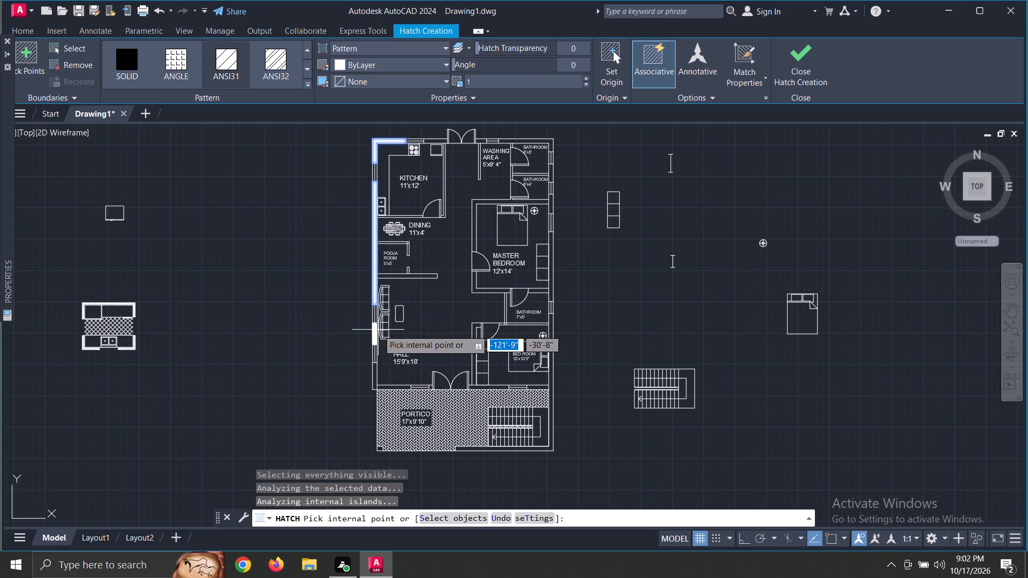
click(377, 330)
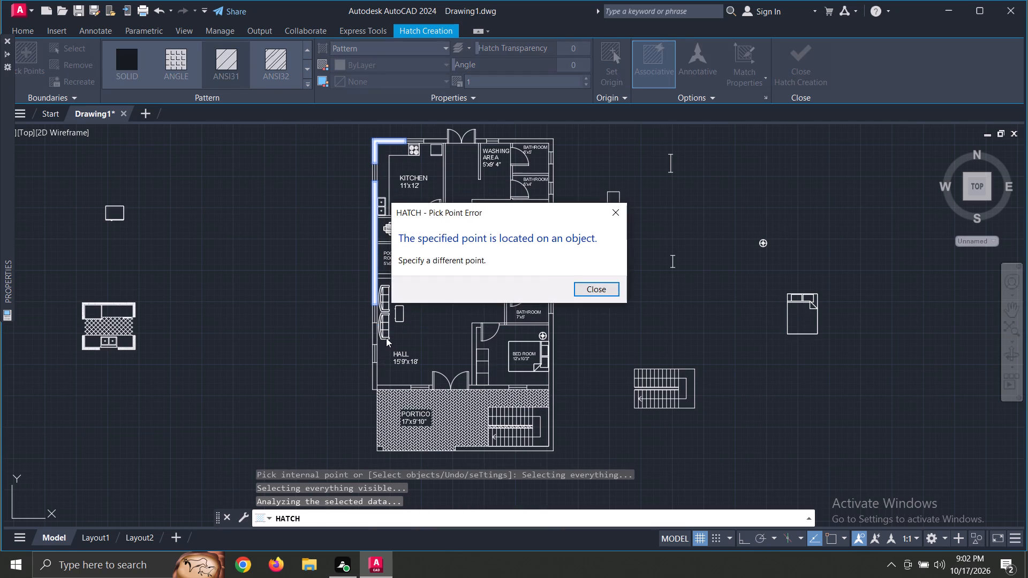
click(589, 289)
click(376, 330)
click(373, 382)
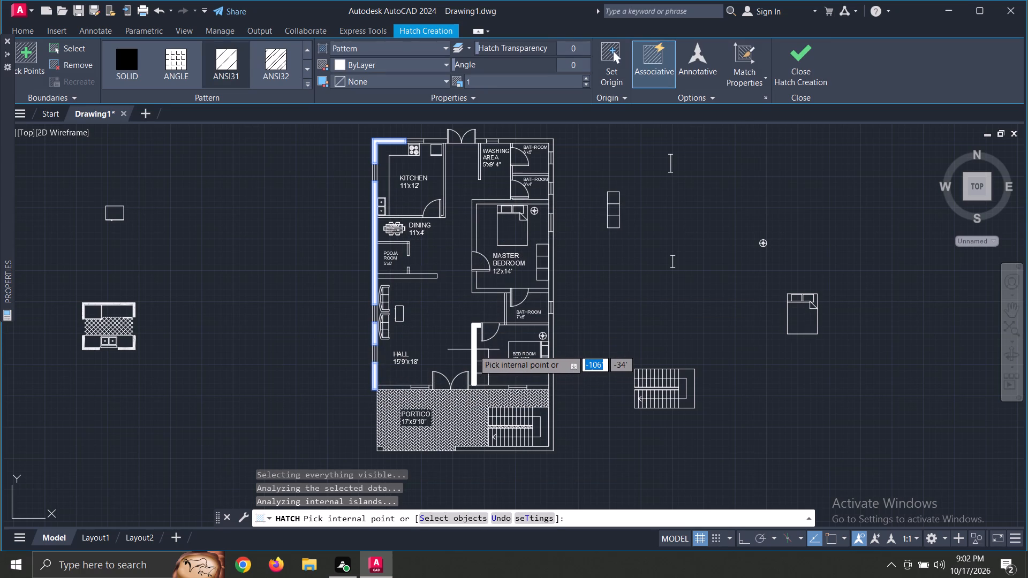
Add the remaining outer wall segments to the ANSI31 hatch: along the portico, bedrooms and bathrooms, and on both sides of the rear double door.
click(551, 349)
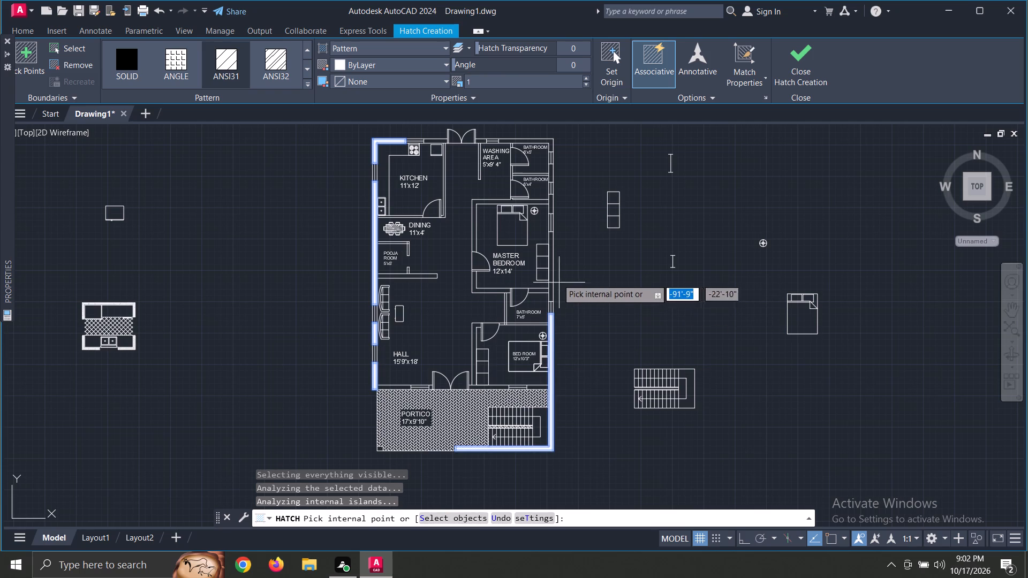
scroll(549, 274, up, 3)
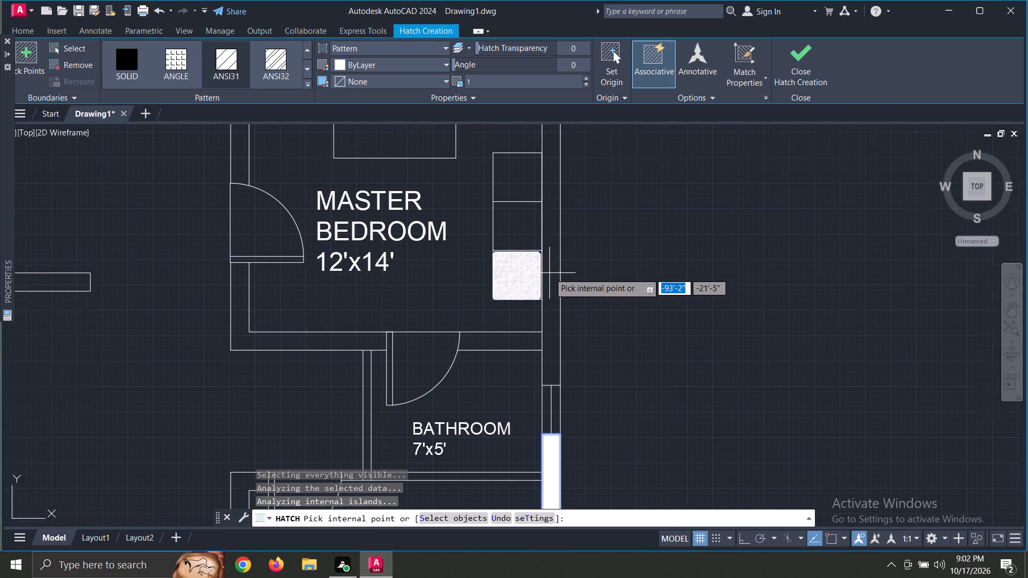
click(550, 272)
scroll(551, 272, down, 4)
scroll(549, 225, up, 3)
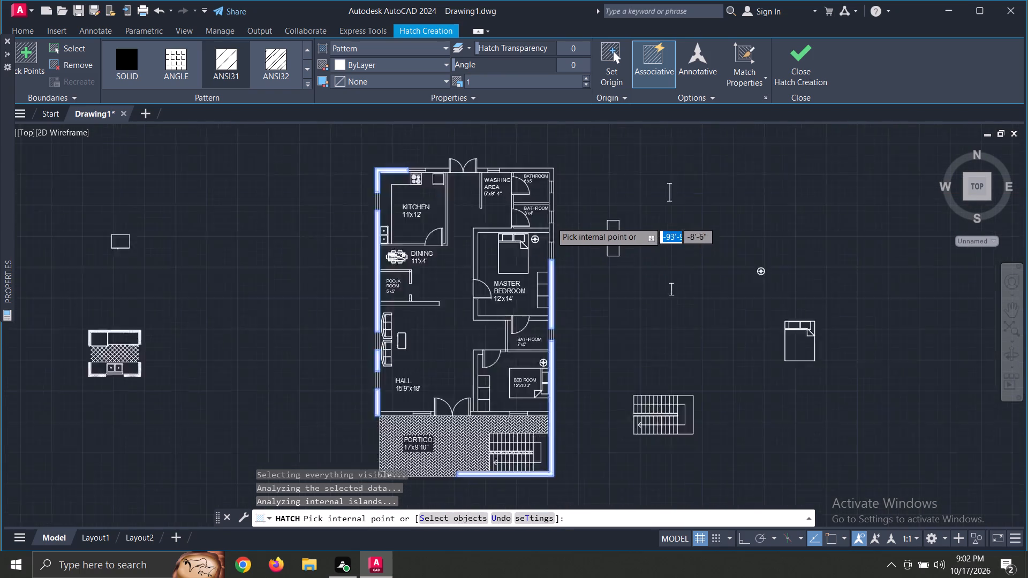
click(550, 255)
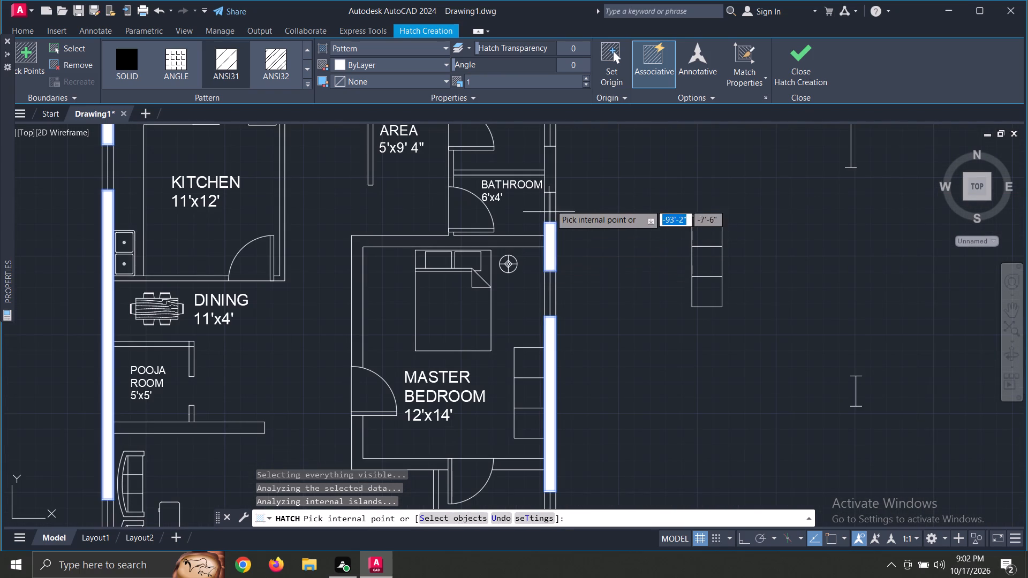
click(550, 177)
scroll(550, 178, down, 3)
scroll(537, 161, up, 3)
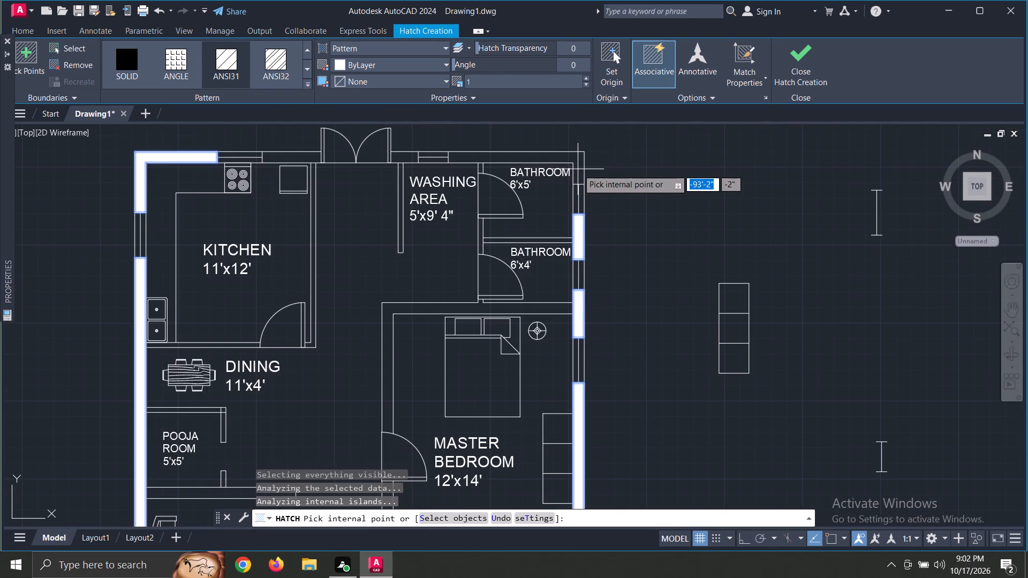
click(579, 169)
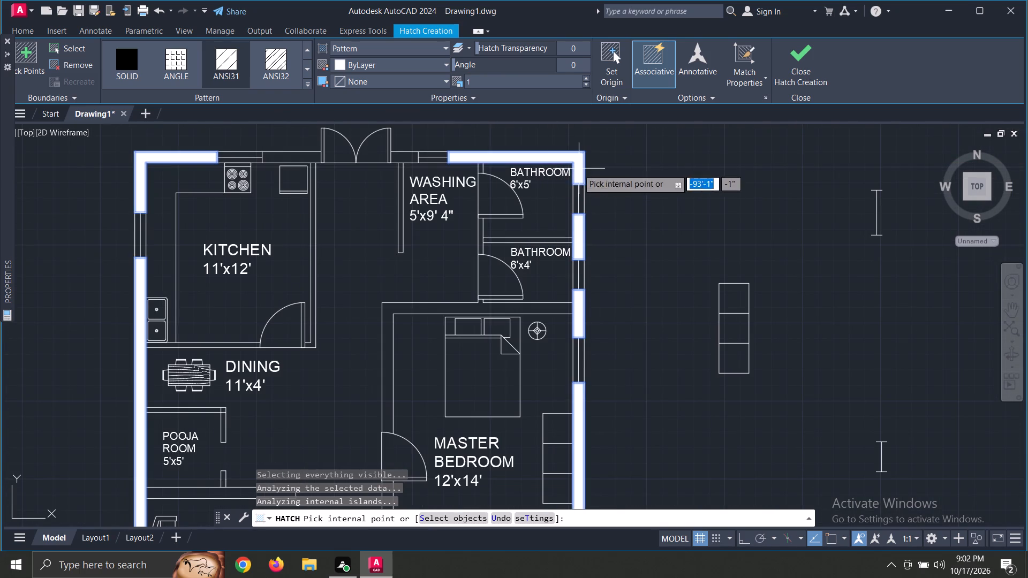
click(308, 155)
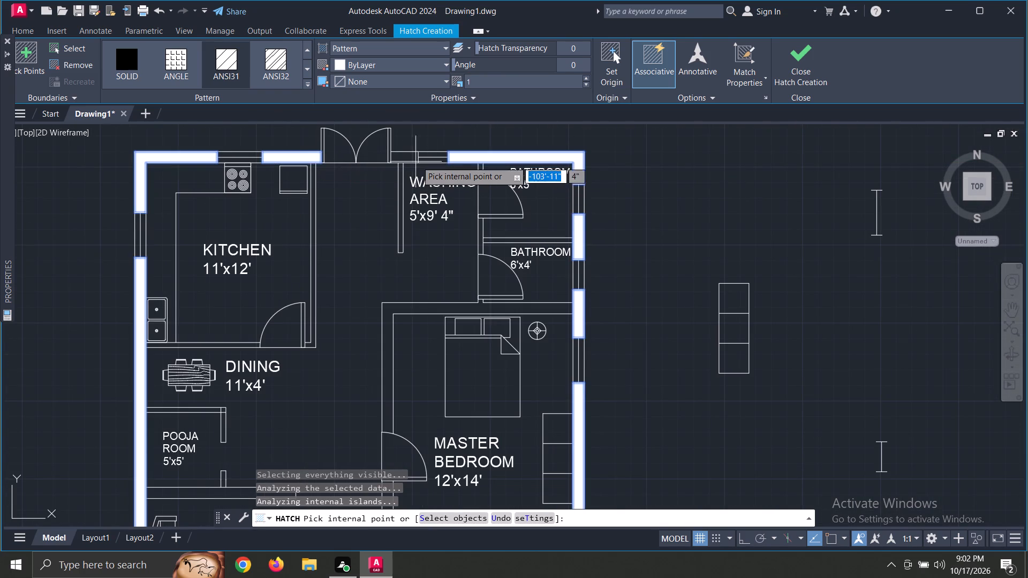
click(404, 159)
scroll(532, 185, down, 2)
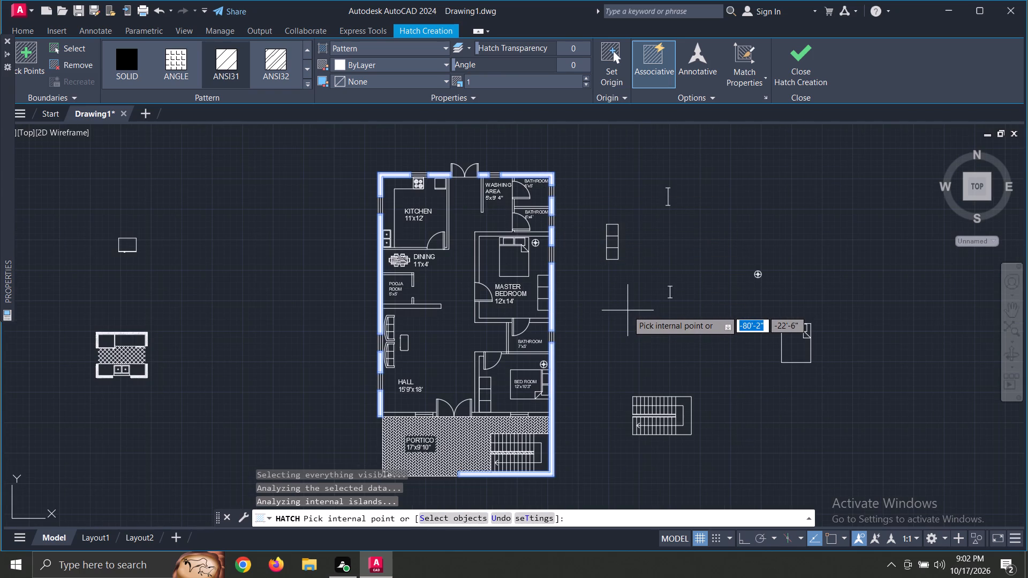
Set the outer wall hatch's colour to Red and finish the hatch.
click(7, 56)
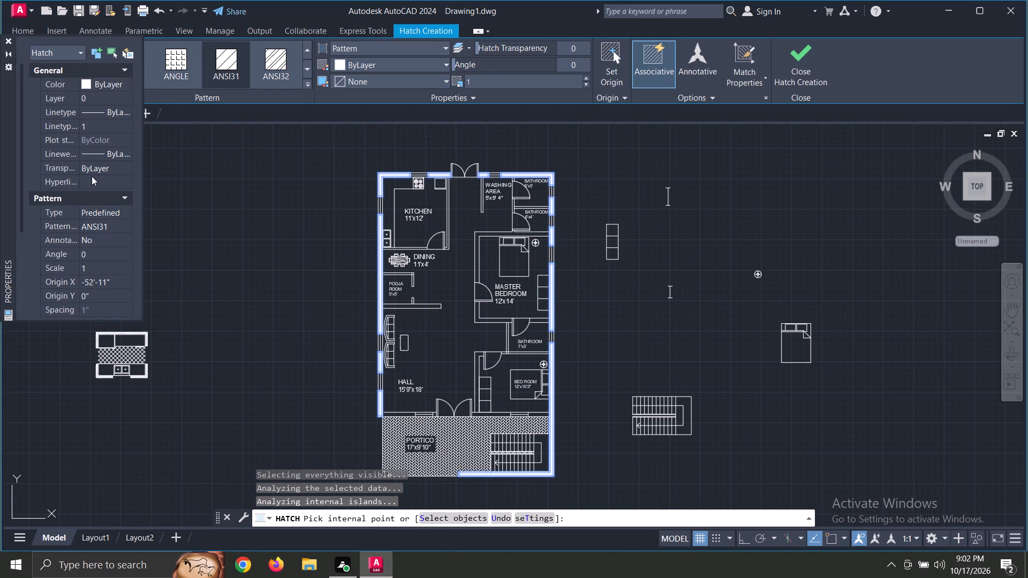
click(111, 83)
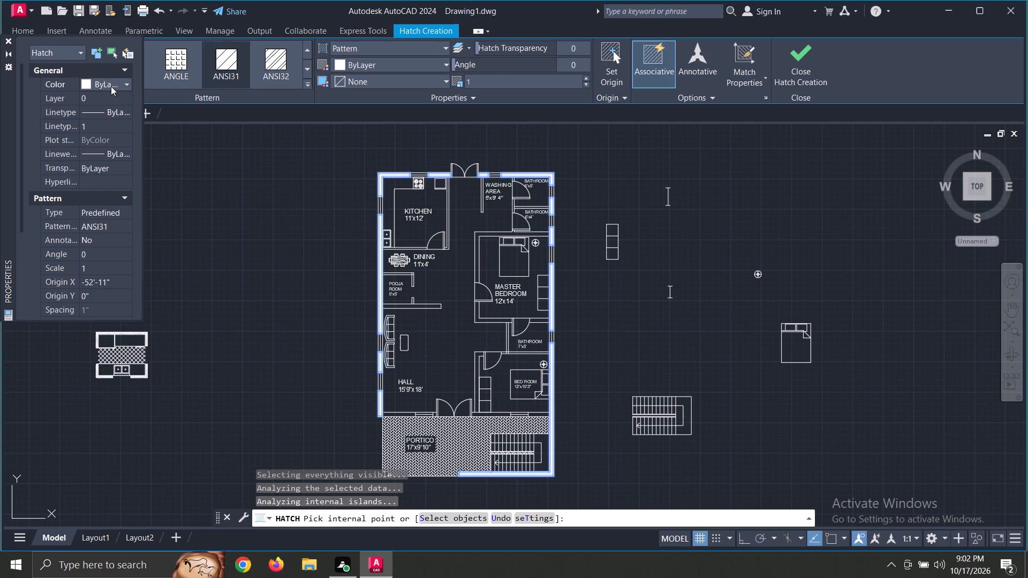
click(111, 86)
click(110, 121)
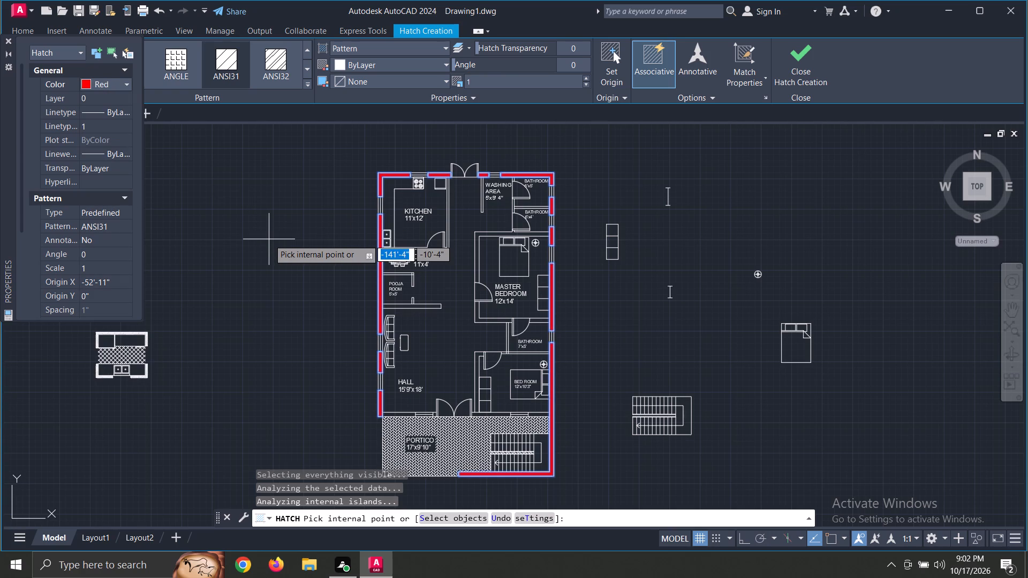
key(Escape)
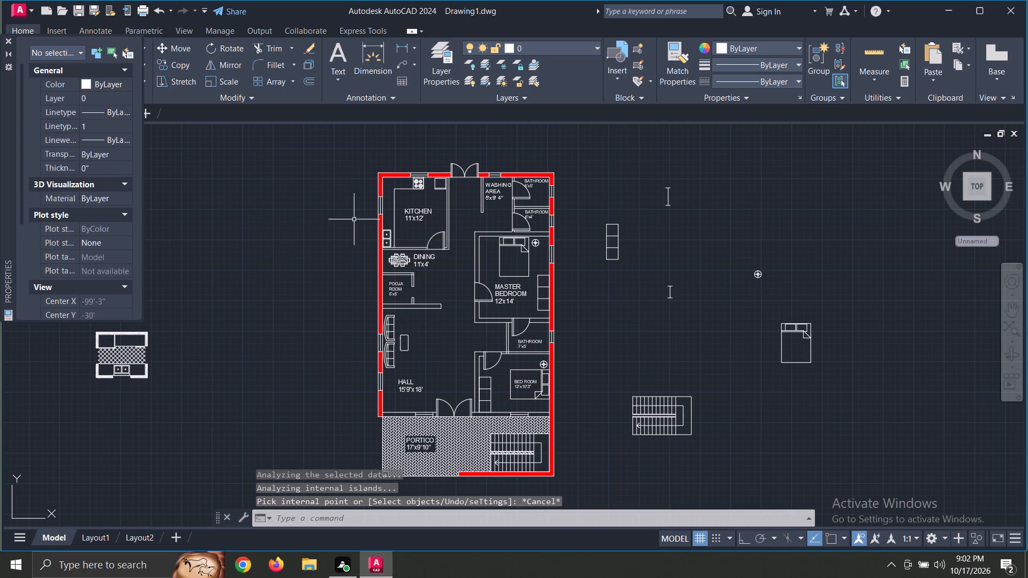
Change the colour of the portico floor's AR-HBONE hatch to Yellow and deselect it.
click(468, 443)
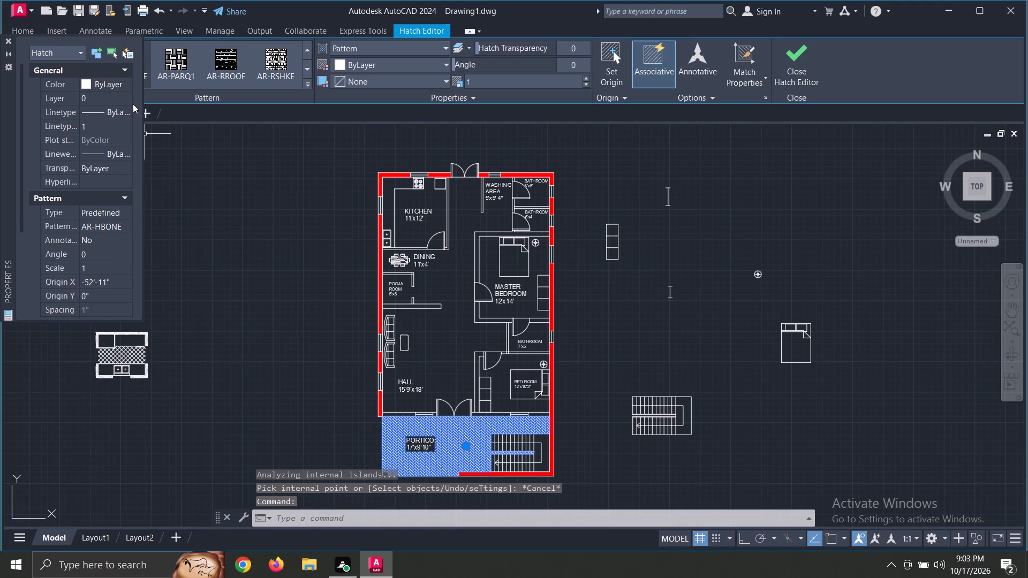
click(110, 83)
click(109, 87)
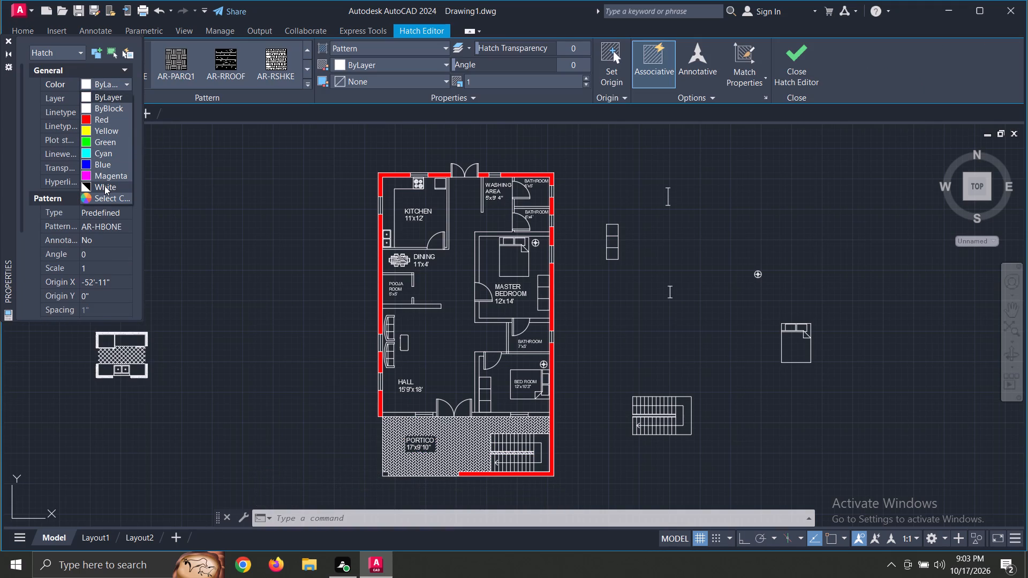
click(104, 128)
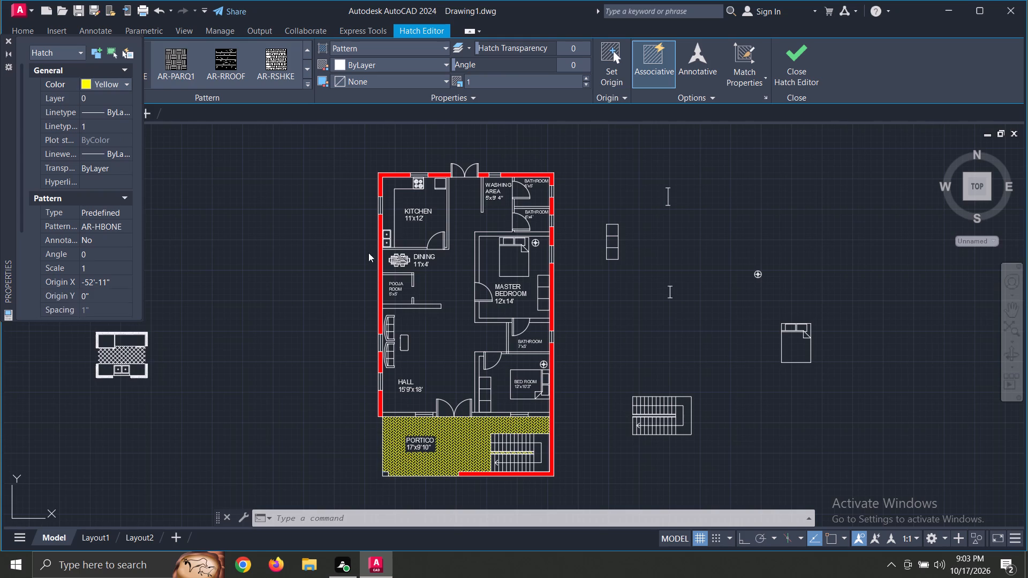
key(Escape)
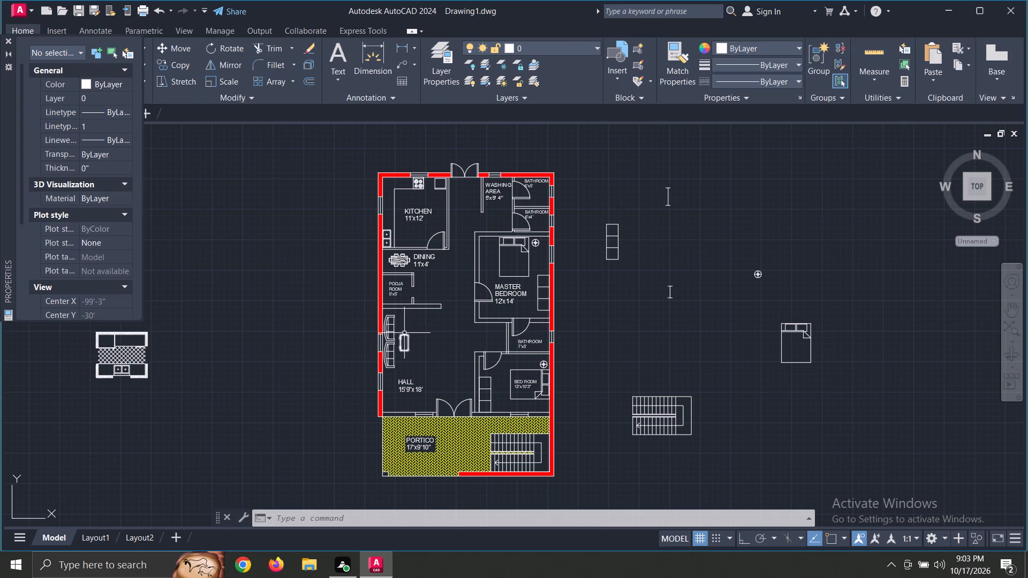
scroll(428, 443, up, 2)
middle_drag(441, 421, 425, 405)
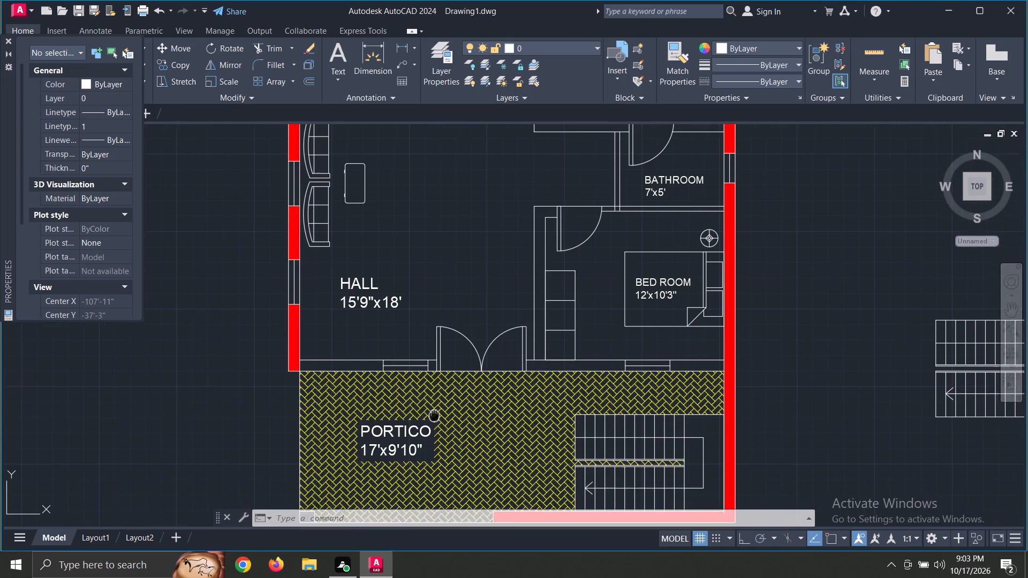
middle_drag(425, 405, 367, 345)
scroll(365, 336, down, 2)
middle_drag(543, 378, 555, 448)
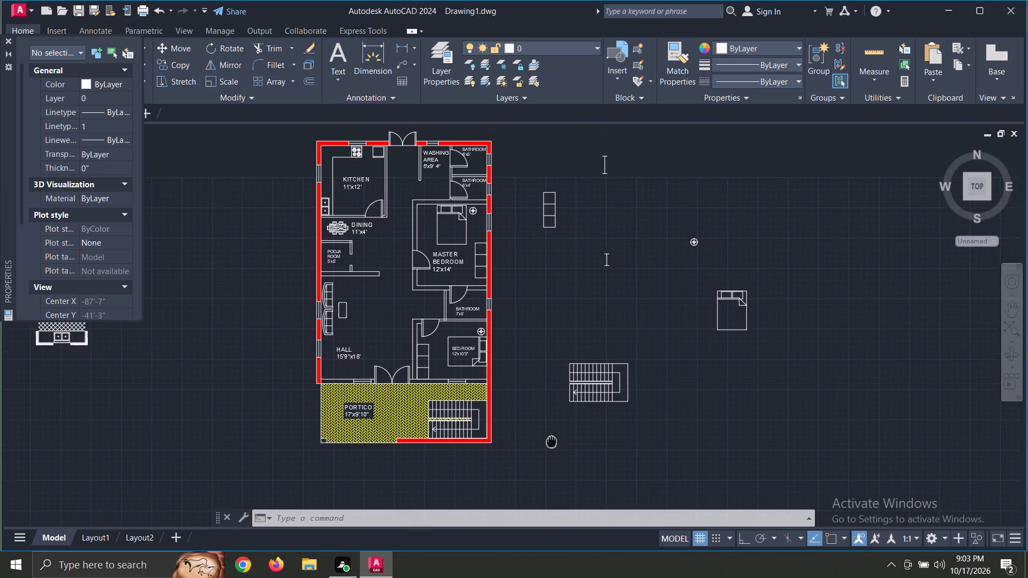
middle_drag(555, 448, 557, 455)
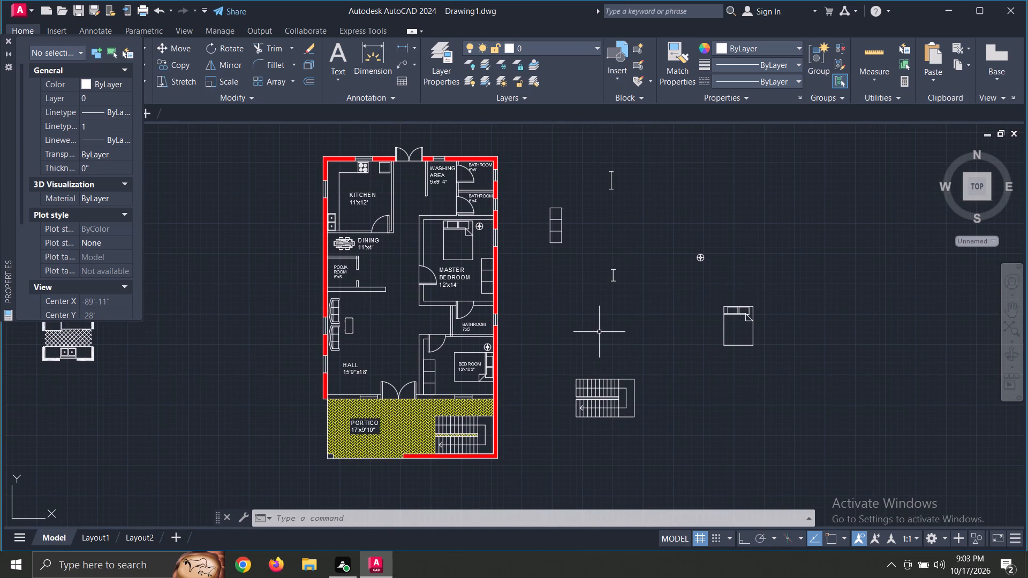
Open Layout2, activate its viewport and enlarge the view inside it to a scale of about 0.007, keeping the whole floor plan within the frame.
click(143, 543)
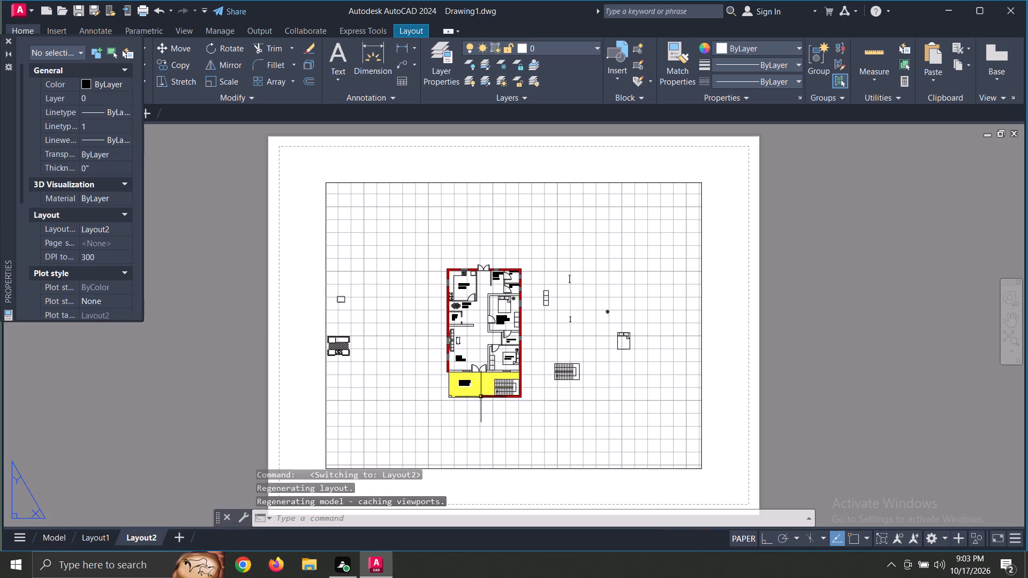
scroll(483, 319, up, 3)
scroll(655, 346, down, 3)
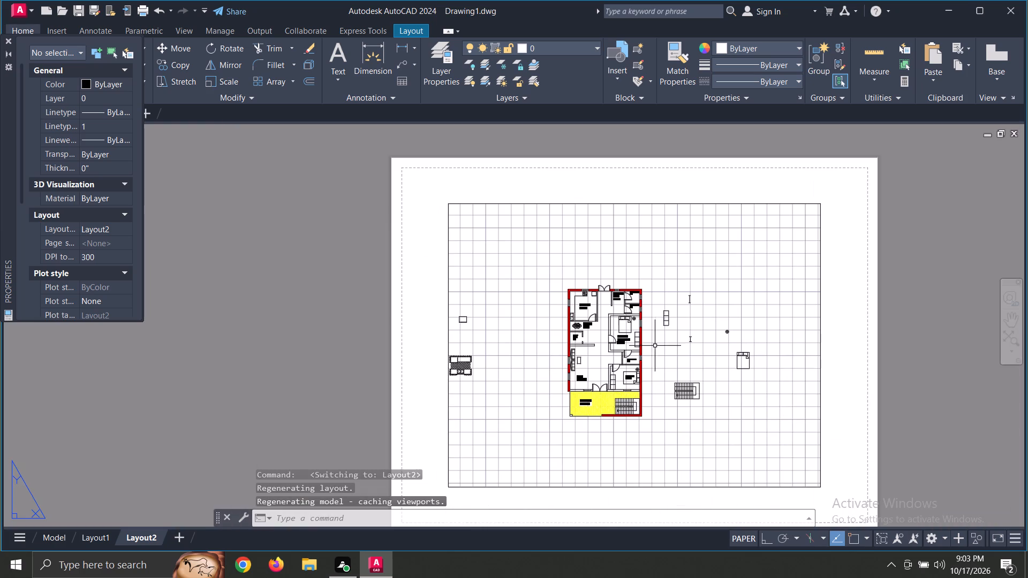
double_click(684, 268)
double_click(675, 279)
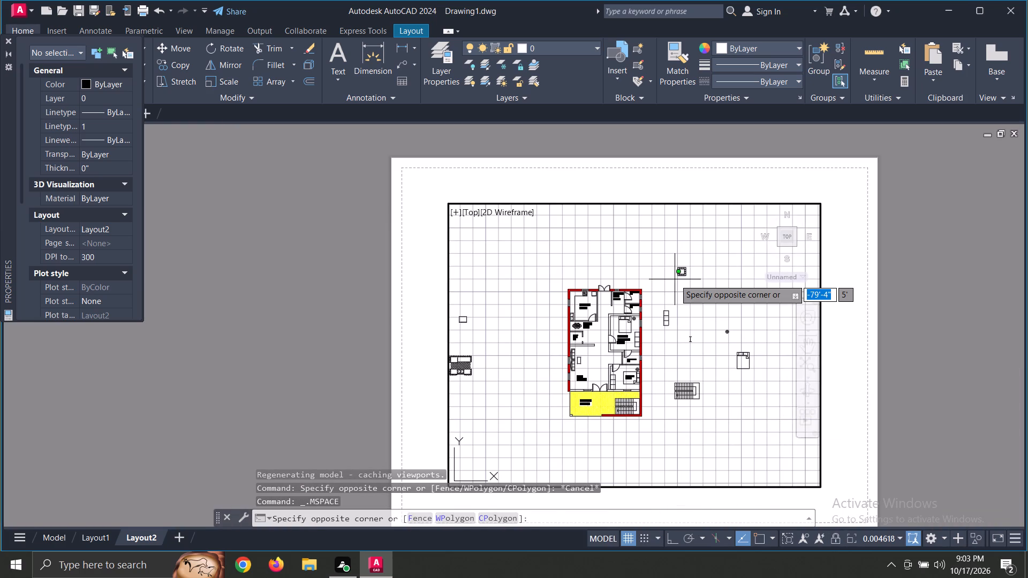
double_click(675, 279)
double_click(672, 278)
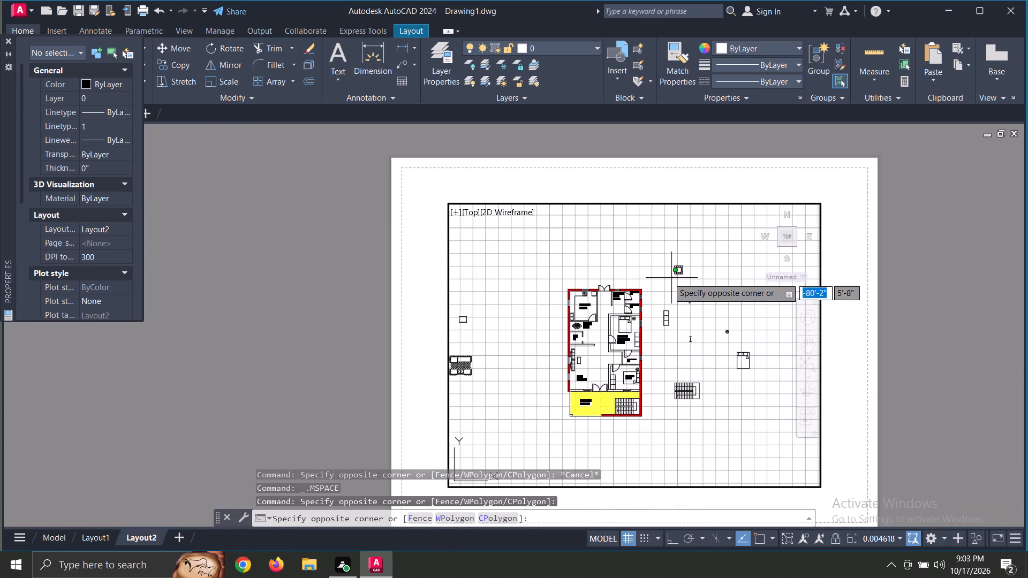
scroll(545, 264, up, 2)
scroll(546, 263, down, 2)
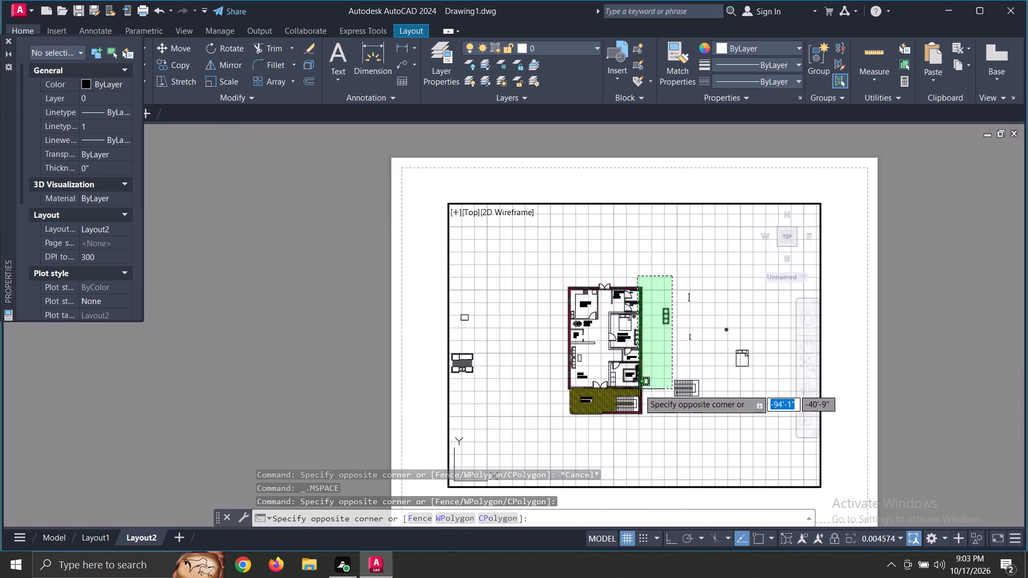
key(Escape)
scroll(658, 341, up, 1)
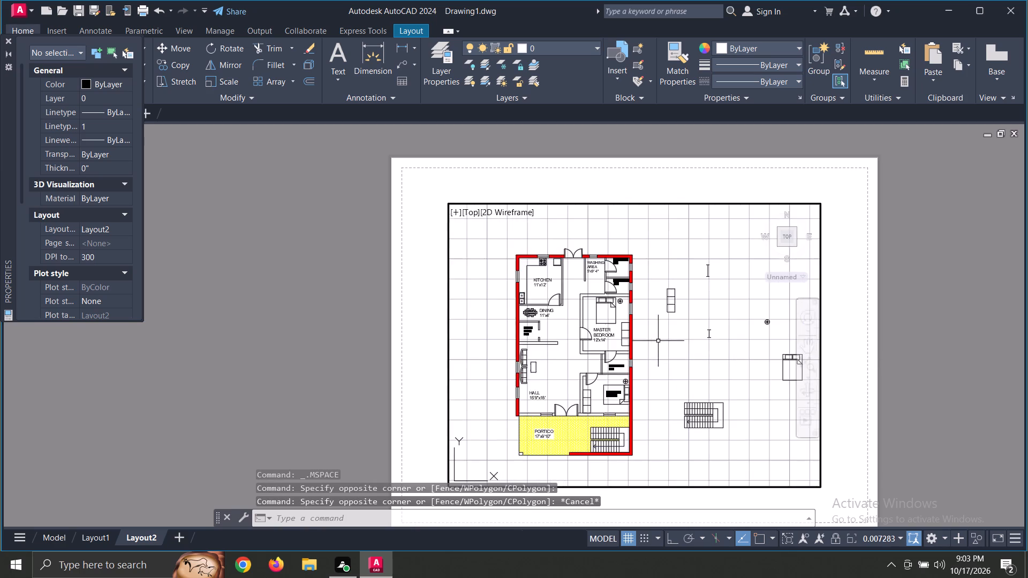
scroll(656, 344, up, 2)
middle_drag(672, 352, 686, 351)
scroll(688, 351, down, 2)
scroll(689, 352, up, 1)
middle_drag(685, 353, 729, 352)
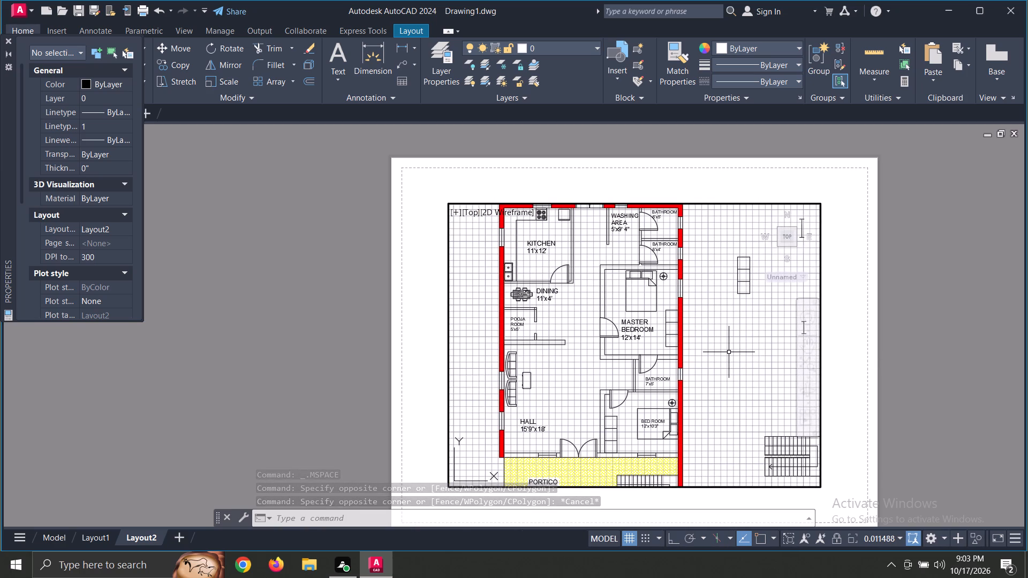
scroll(729, 351, down, 1)
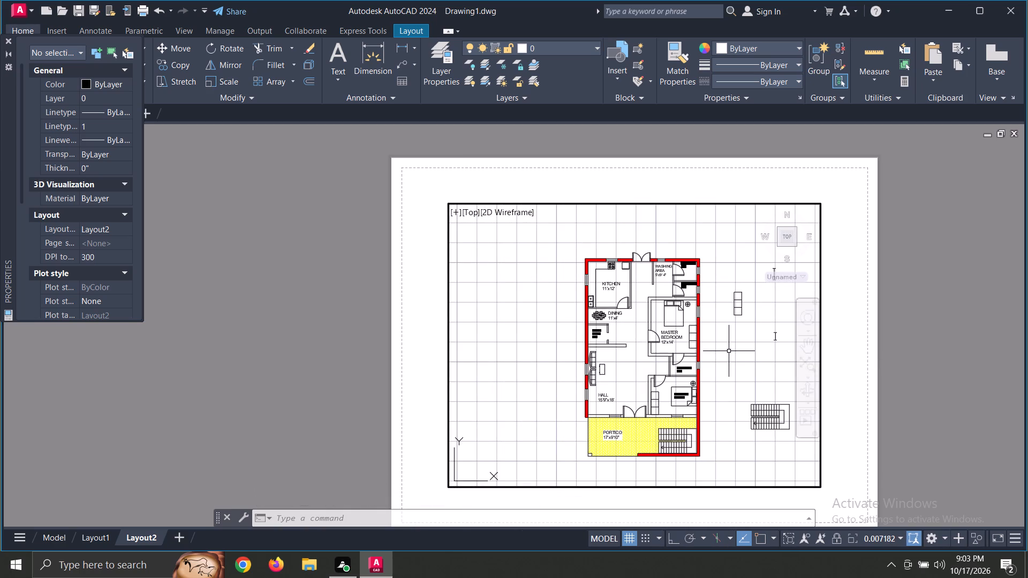
scroll(729, 351, up, 1)
scroll(729, 351, down, 1)
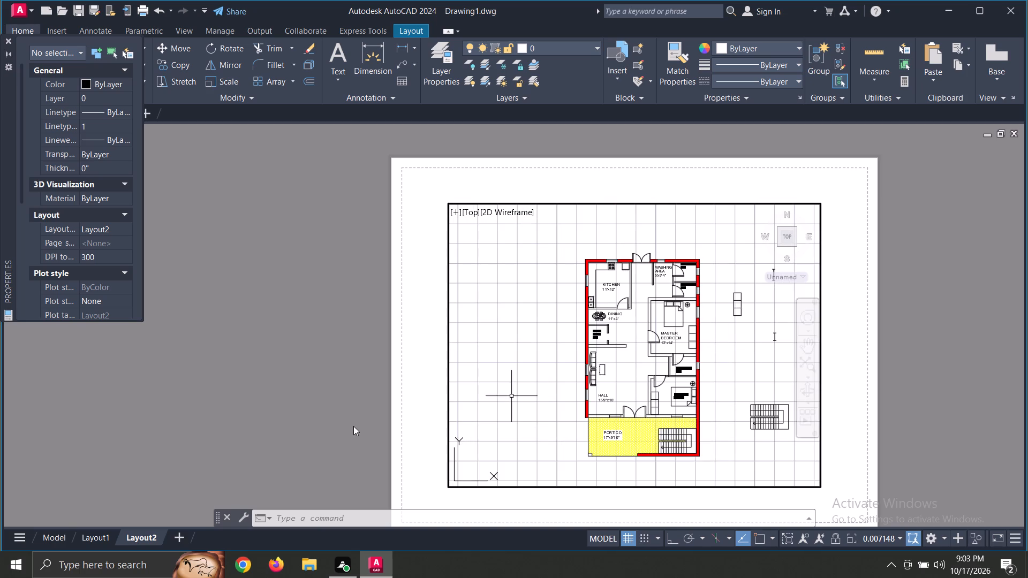
Return to model space and move all the spare furniture, stair and opening symbols on both sides of the plan to empty space beyond the origin.
click(55, 537)
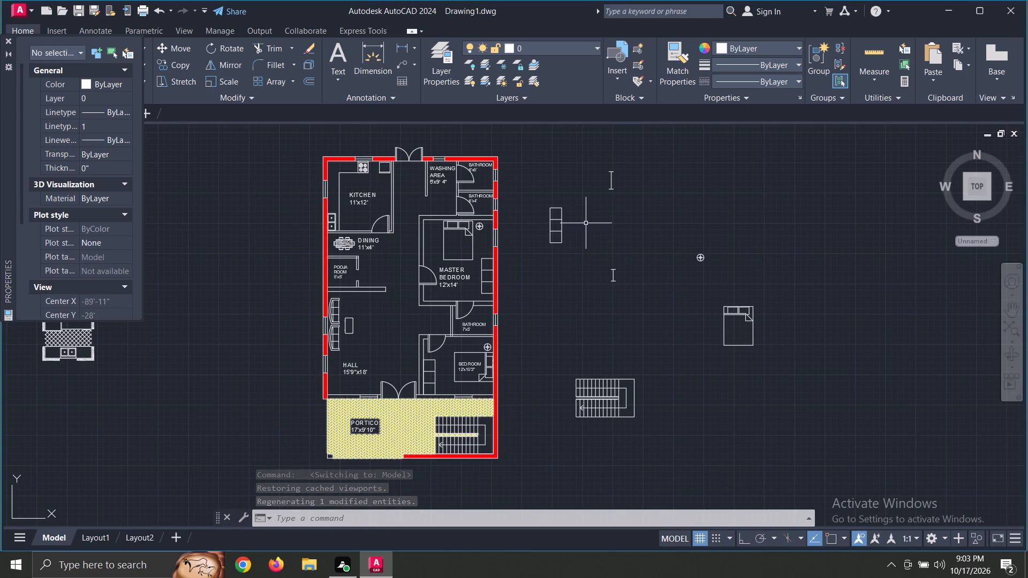
click(544, 146)
click(821, 457)
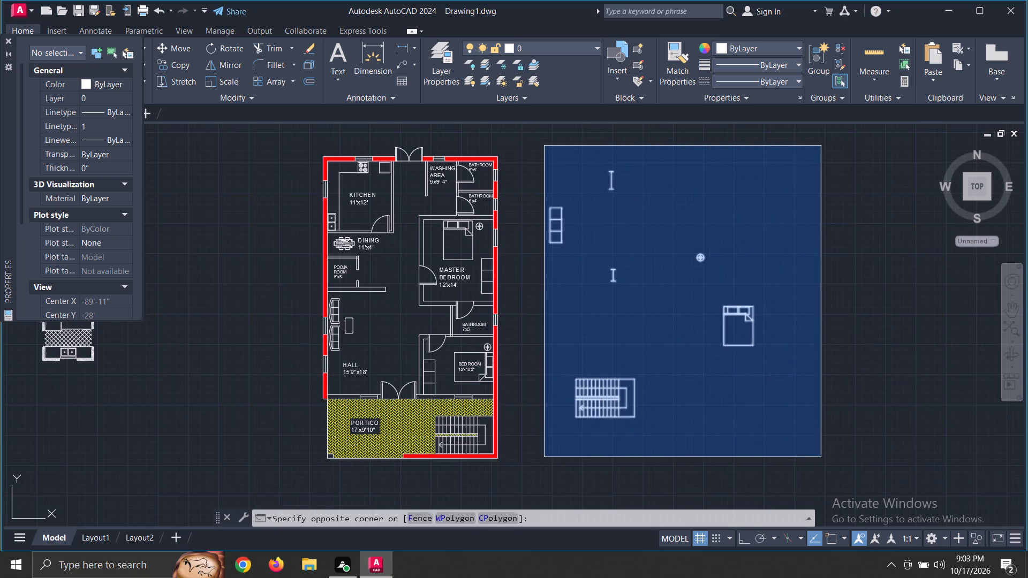
scroll(231, 376, down, 3)
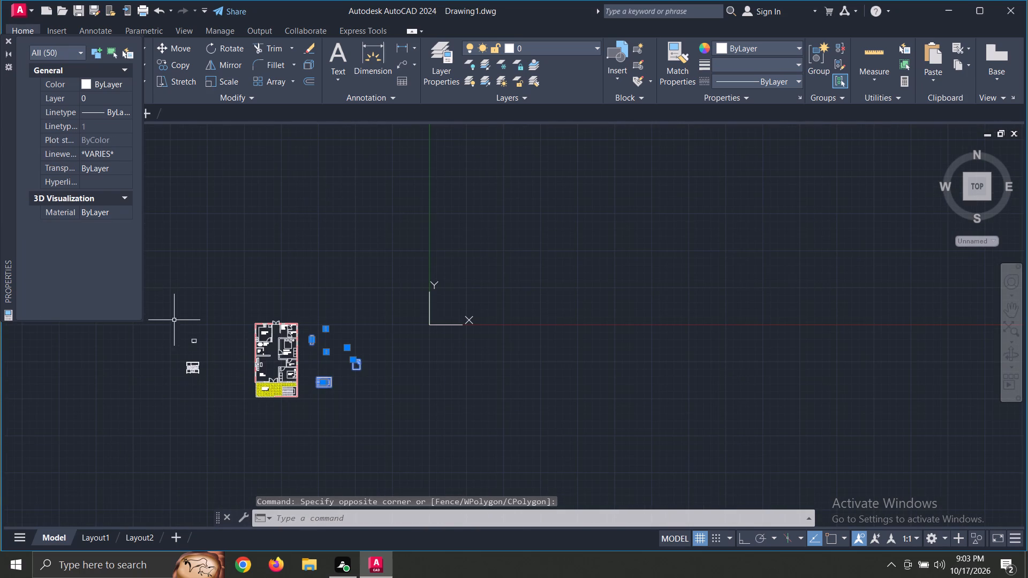
click(176, 315)
click(216, 395)
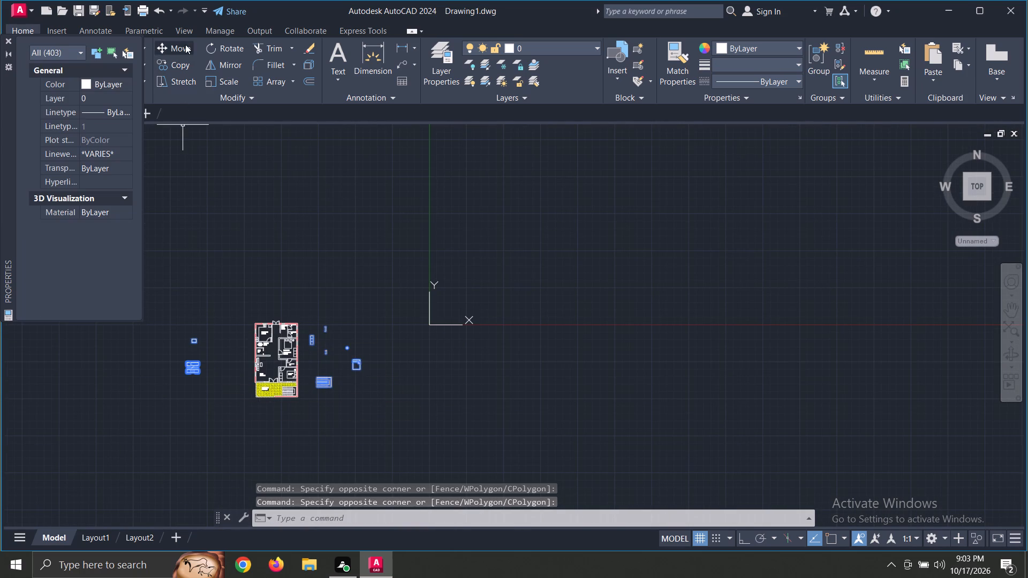
click(185, 43)
click(195, 367)
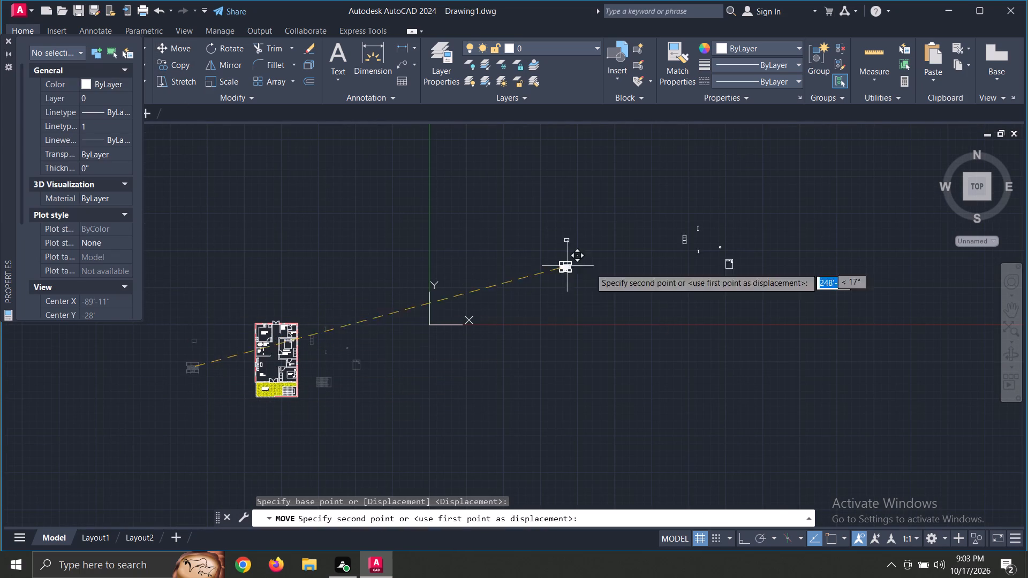
click(708, 247)
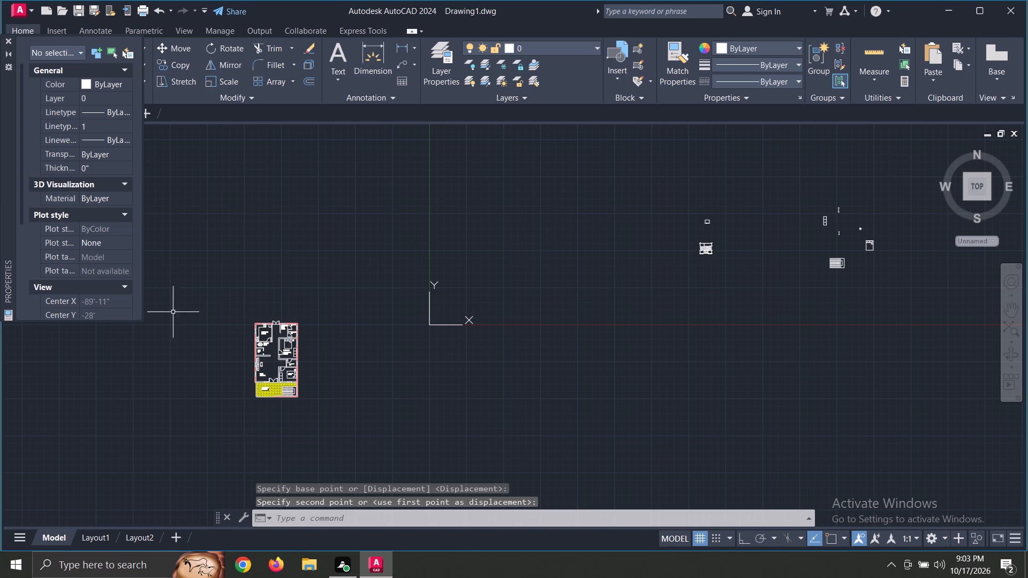
key(Escape)
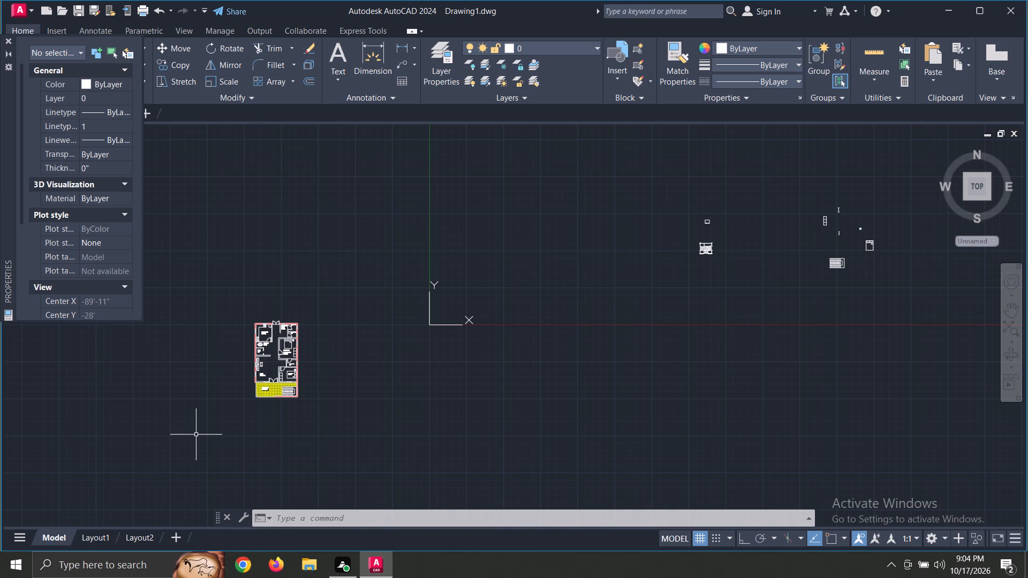
Open Layout2, turn off the grid in its viewport and cancel the open selection window.
scroll(178, 374, up, 2)
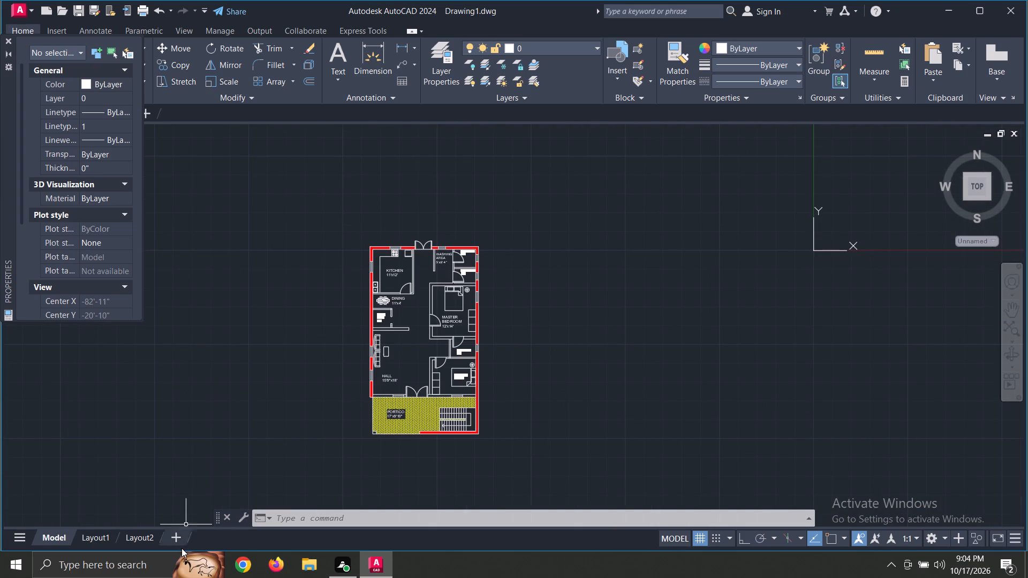
click(136, 544)
click(549, 382)
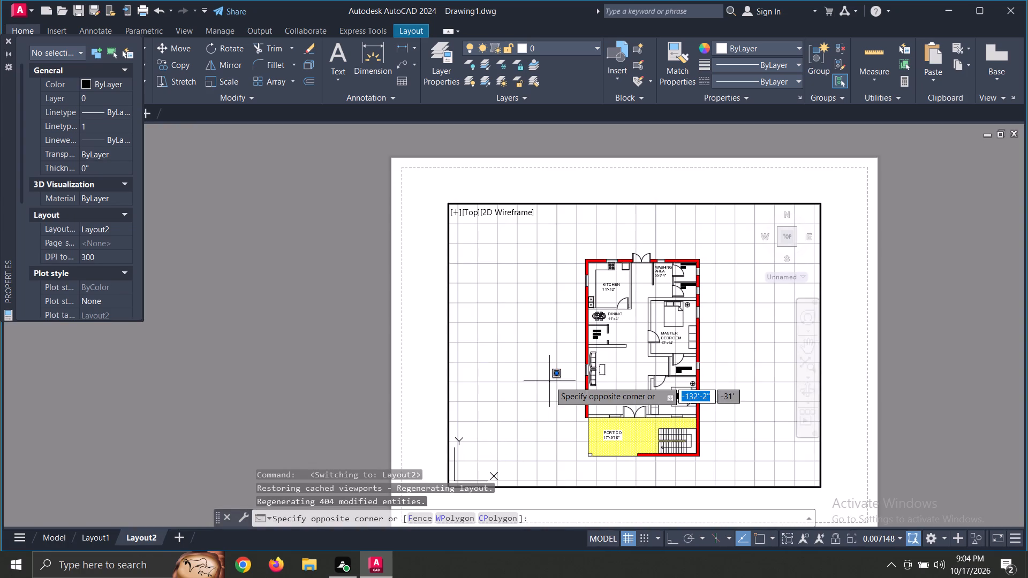
scroll(534, 275, down, 2)
scroll(534, 275, up, 3)
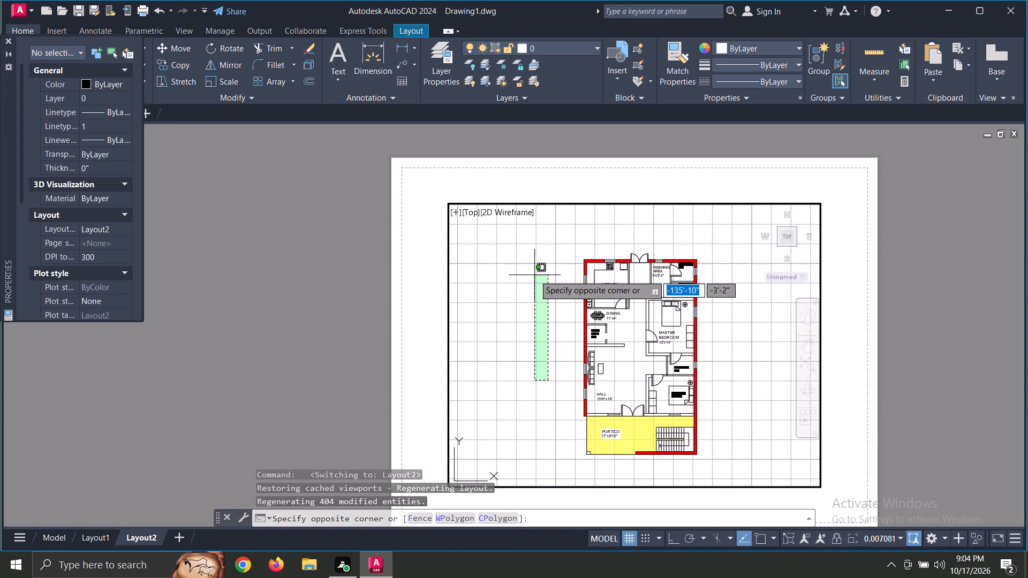
scroll(534, 275, up, 1)
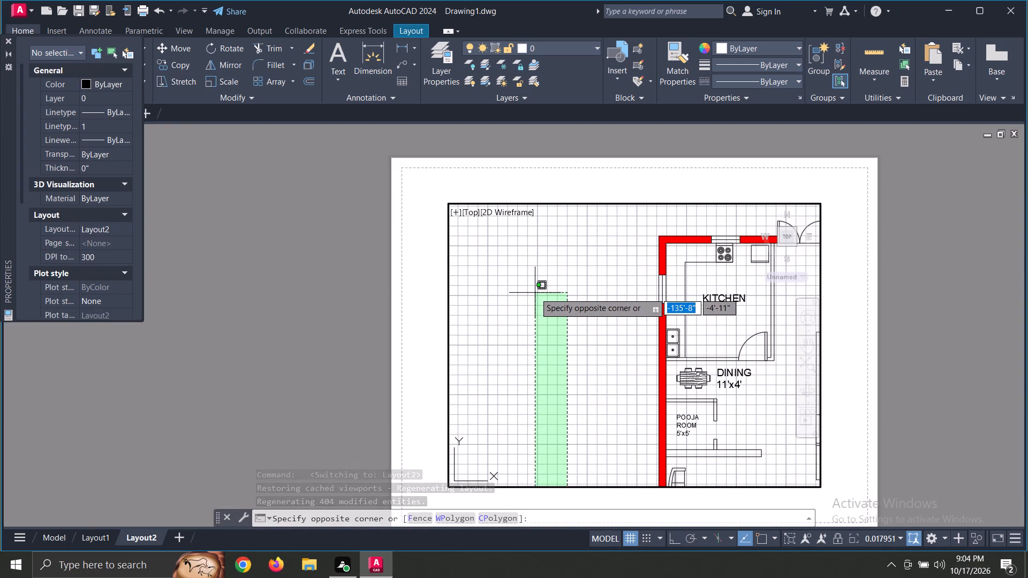
key(ctrl+F7)
scroll(543, 278, down, 2)
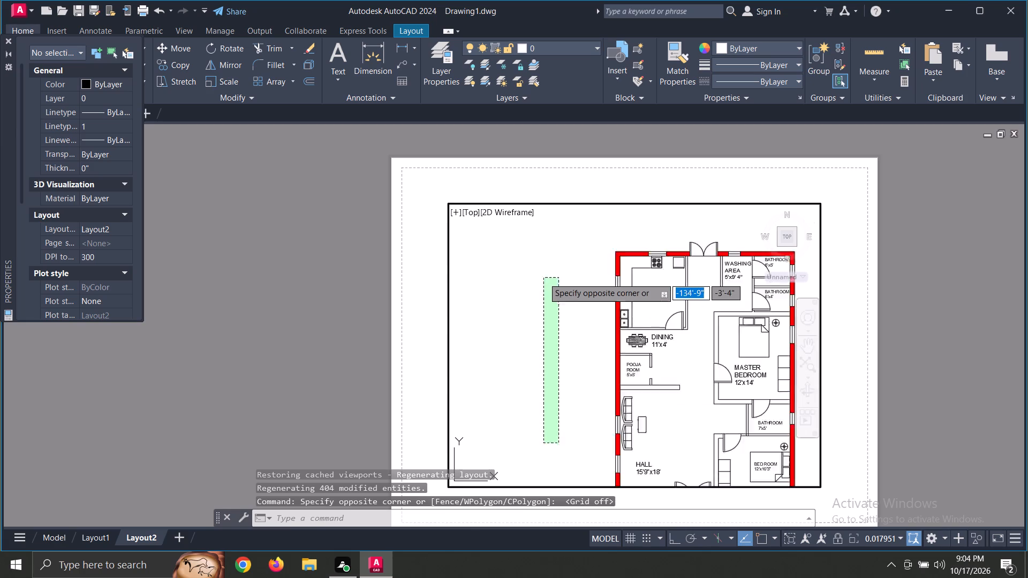
key(grave)
key(Escape)
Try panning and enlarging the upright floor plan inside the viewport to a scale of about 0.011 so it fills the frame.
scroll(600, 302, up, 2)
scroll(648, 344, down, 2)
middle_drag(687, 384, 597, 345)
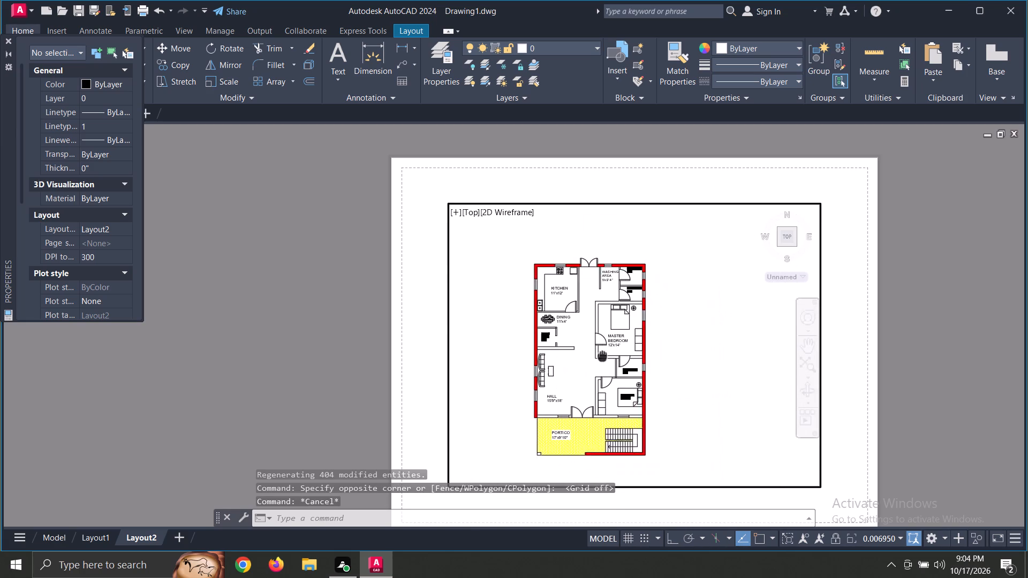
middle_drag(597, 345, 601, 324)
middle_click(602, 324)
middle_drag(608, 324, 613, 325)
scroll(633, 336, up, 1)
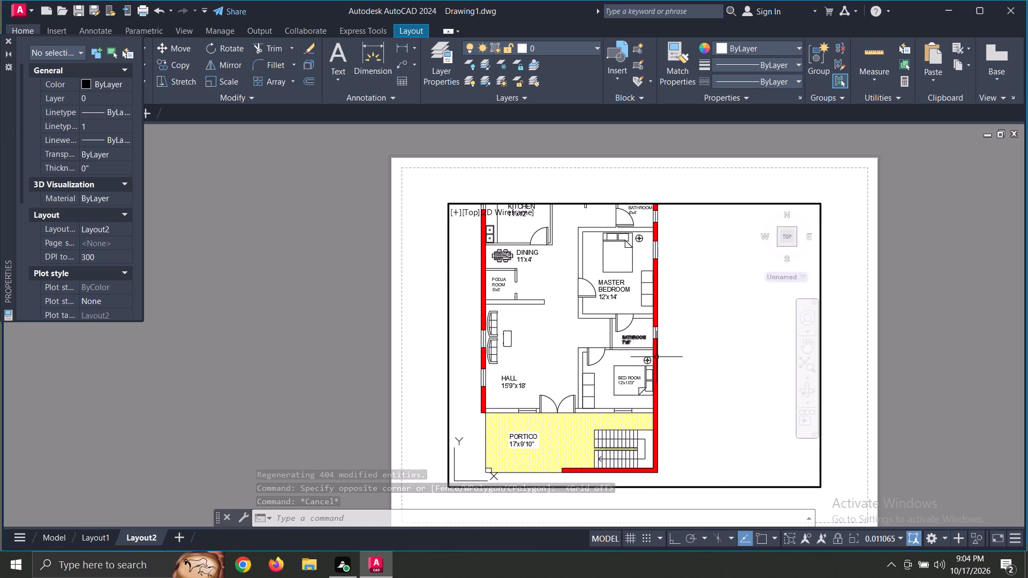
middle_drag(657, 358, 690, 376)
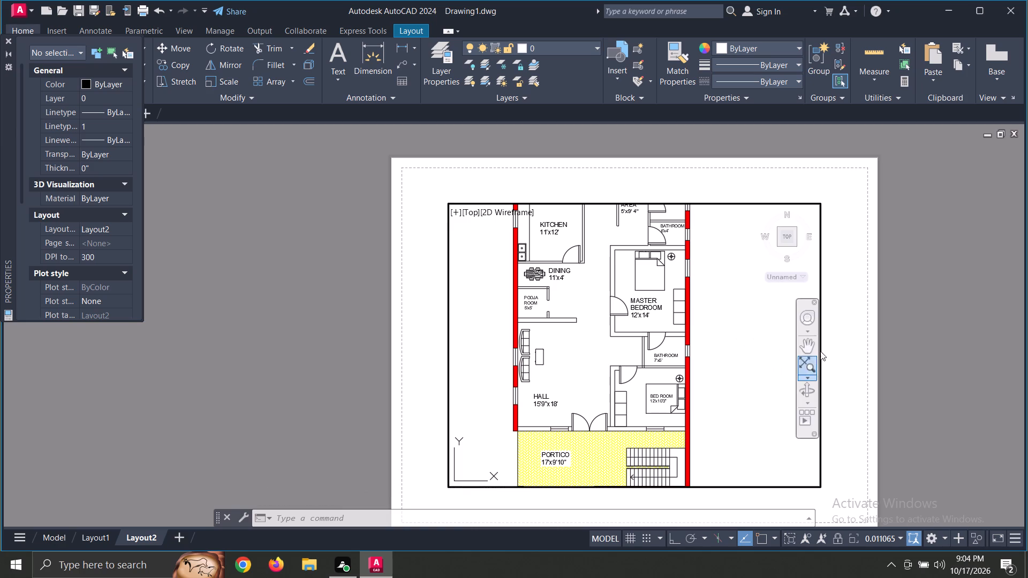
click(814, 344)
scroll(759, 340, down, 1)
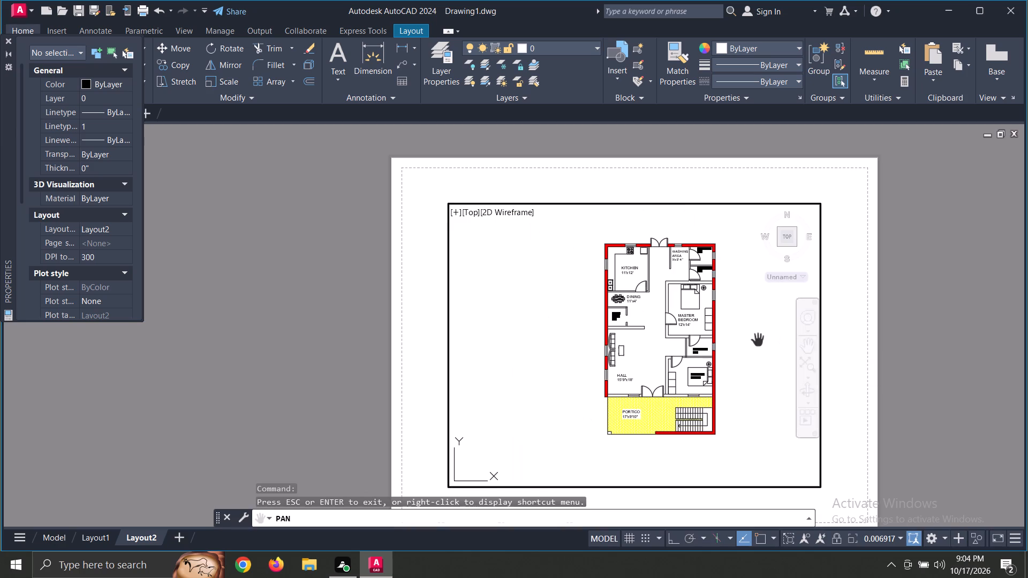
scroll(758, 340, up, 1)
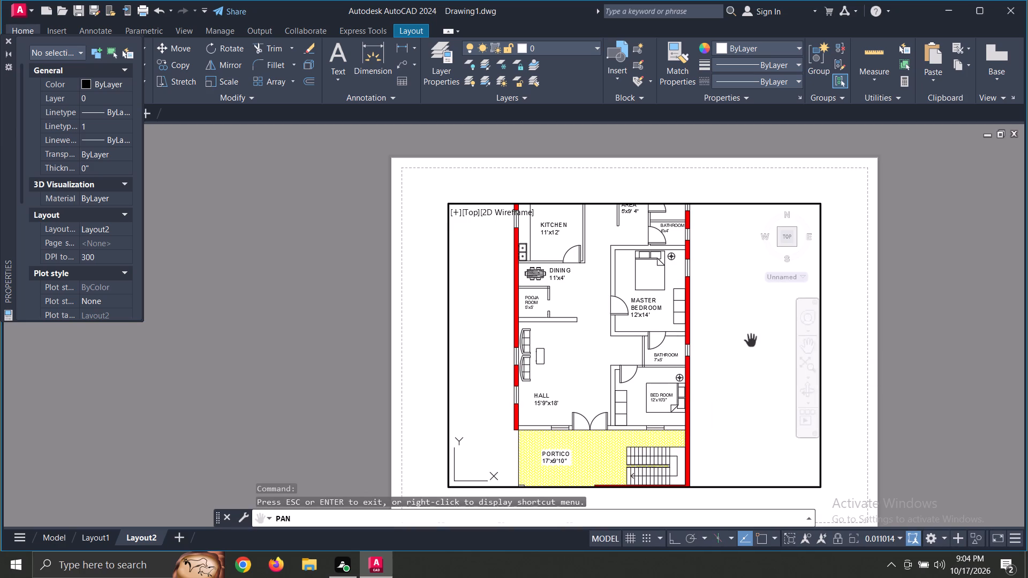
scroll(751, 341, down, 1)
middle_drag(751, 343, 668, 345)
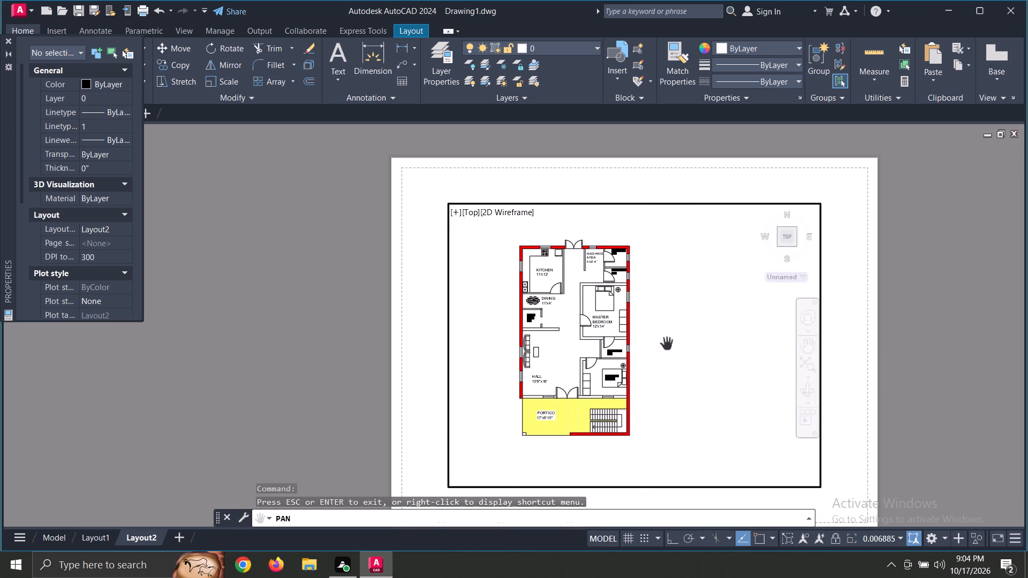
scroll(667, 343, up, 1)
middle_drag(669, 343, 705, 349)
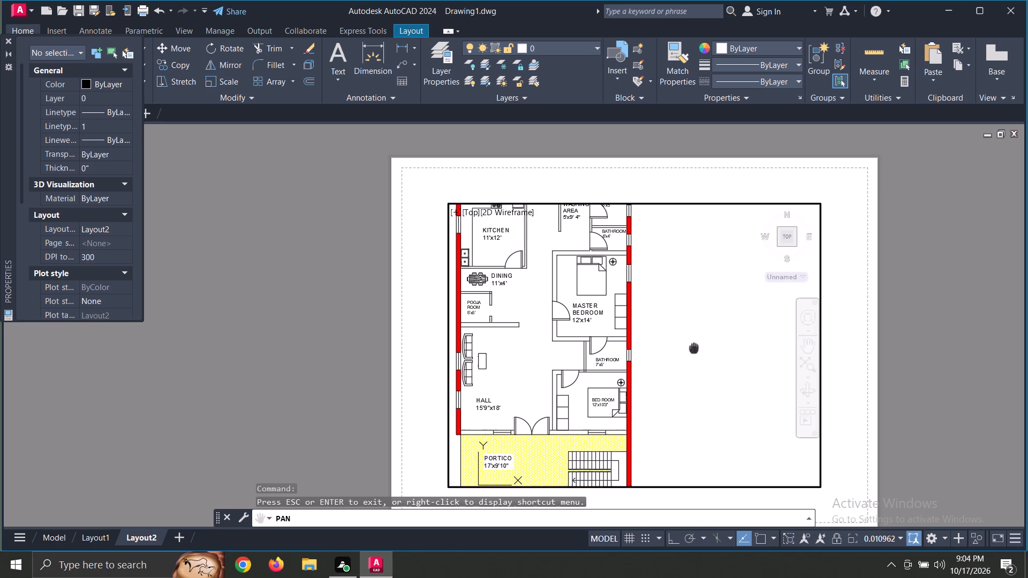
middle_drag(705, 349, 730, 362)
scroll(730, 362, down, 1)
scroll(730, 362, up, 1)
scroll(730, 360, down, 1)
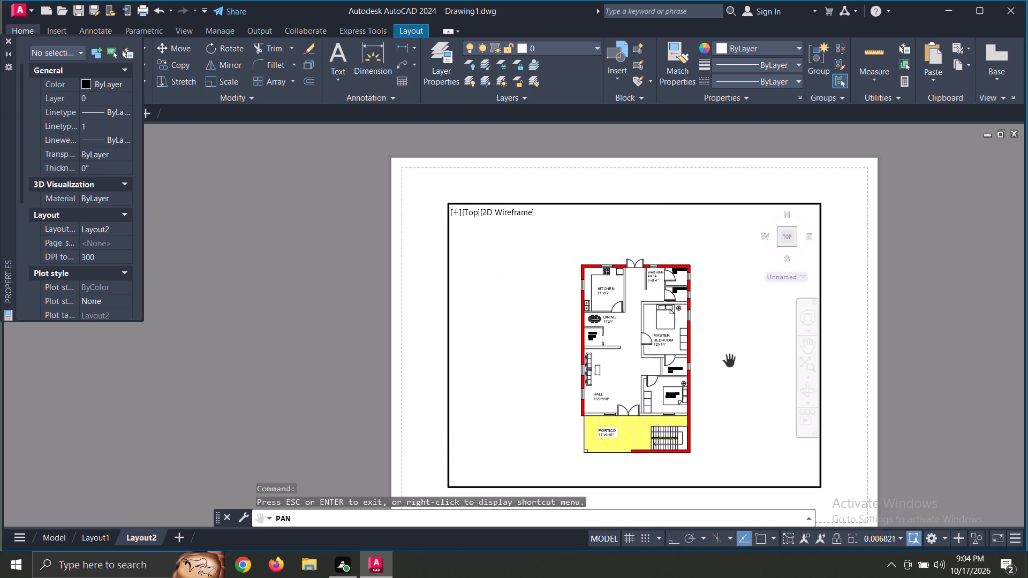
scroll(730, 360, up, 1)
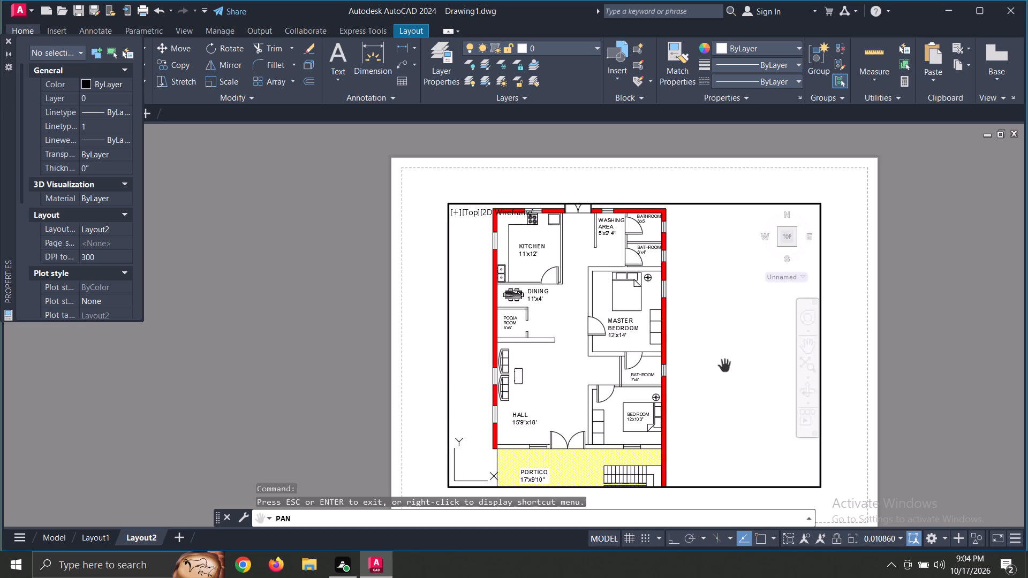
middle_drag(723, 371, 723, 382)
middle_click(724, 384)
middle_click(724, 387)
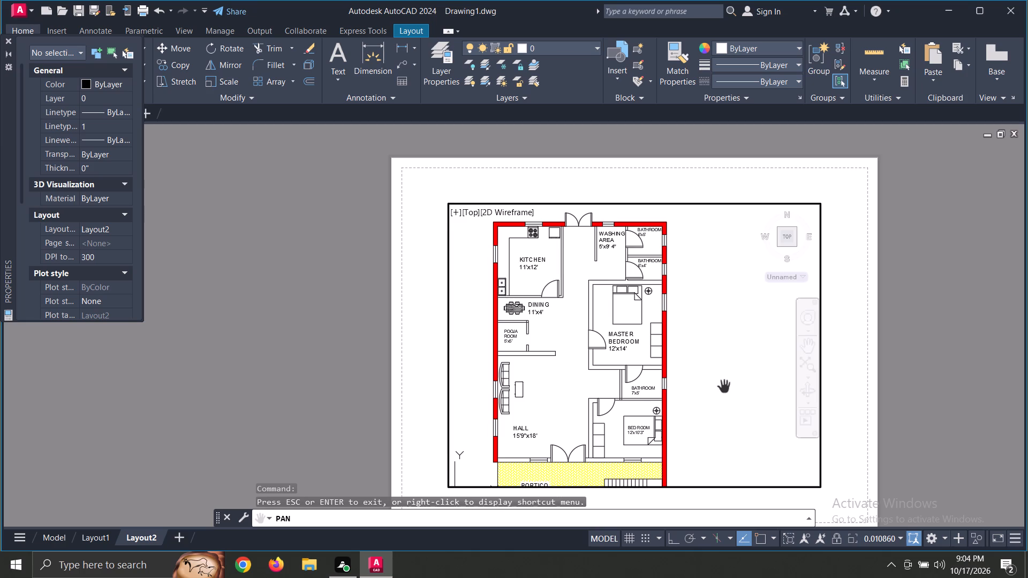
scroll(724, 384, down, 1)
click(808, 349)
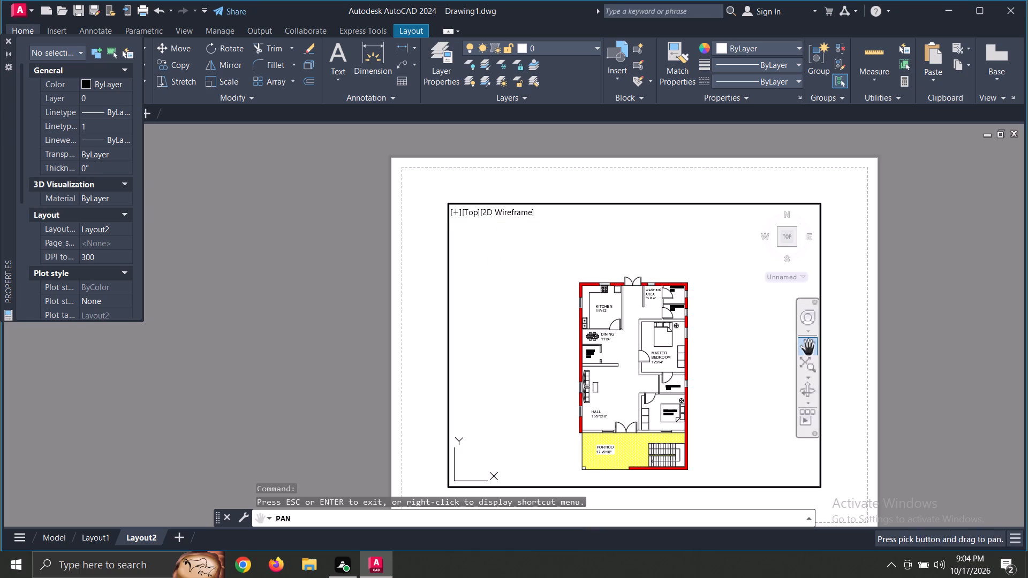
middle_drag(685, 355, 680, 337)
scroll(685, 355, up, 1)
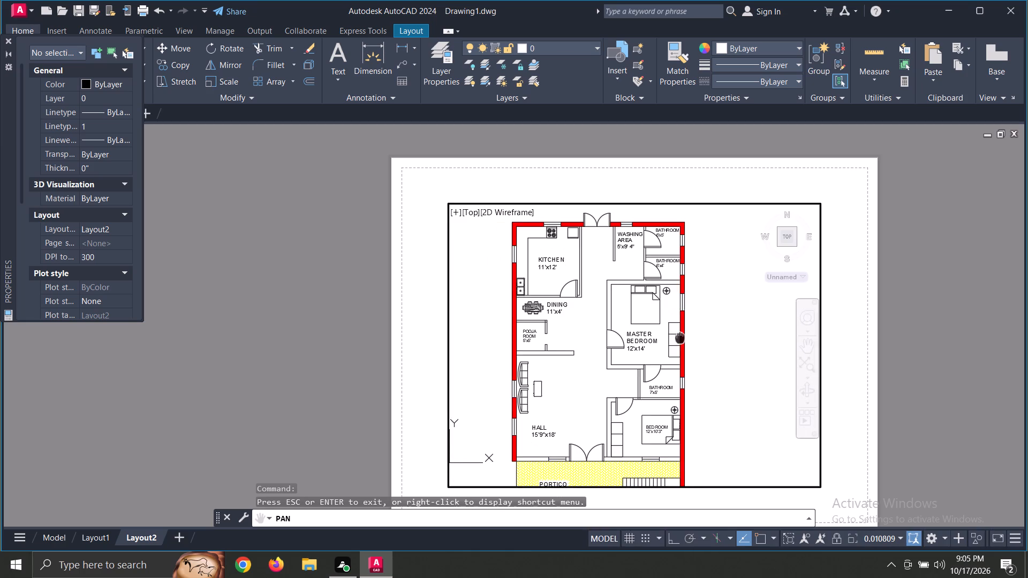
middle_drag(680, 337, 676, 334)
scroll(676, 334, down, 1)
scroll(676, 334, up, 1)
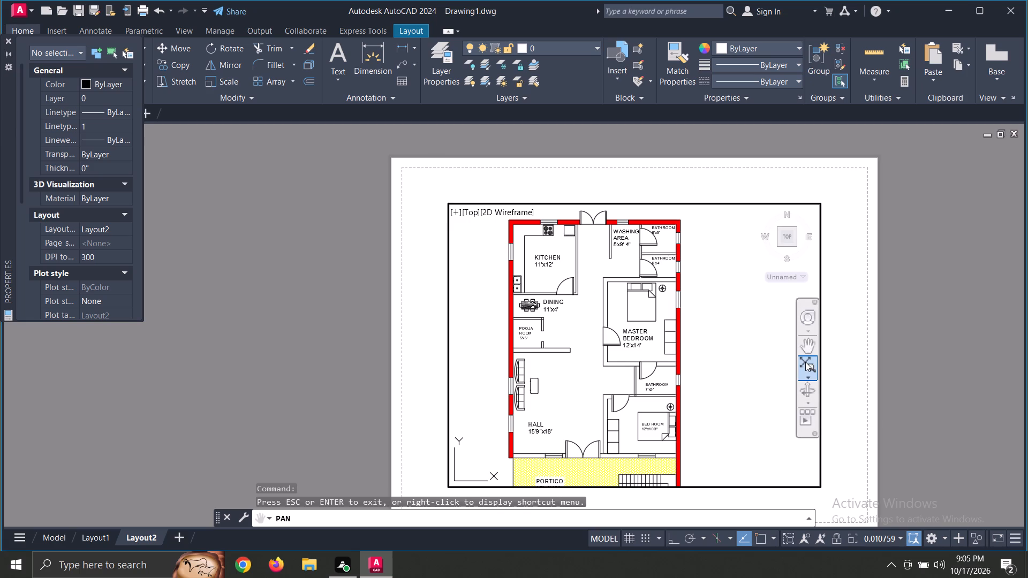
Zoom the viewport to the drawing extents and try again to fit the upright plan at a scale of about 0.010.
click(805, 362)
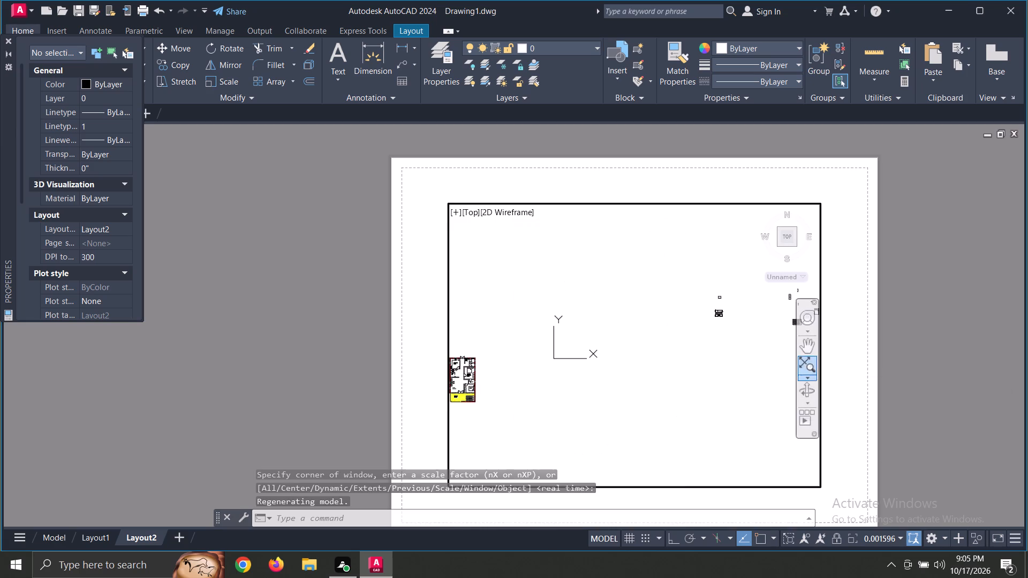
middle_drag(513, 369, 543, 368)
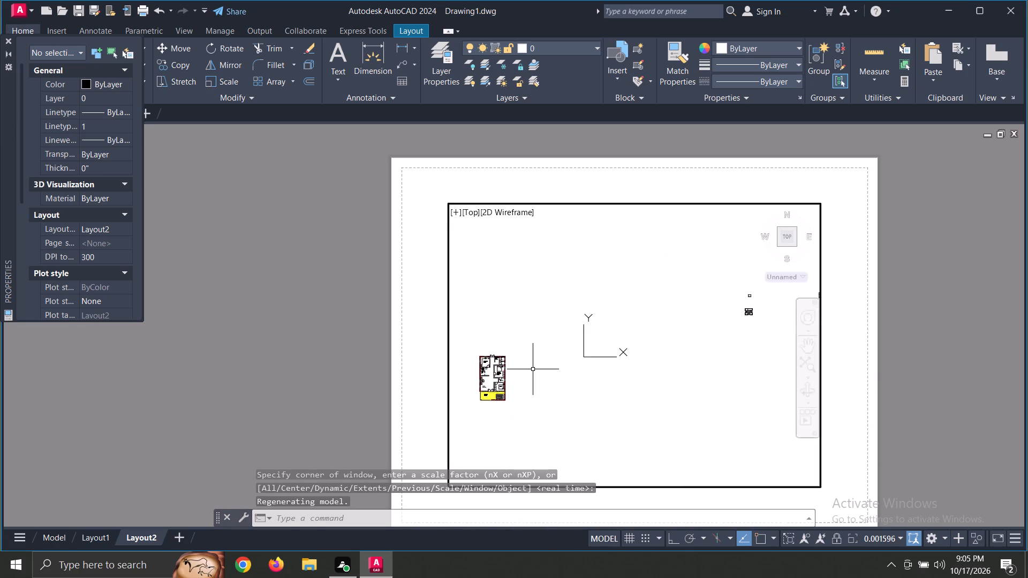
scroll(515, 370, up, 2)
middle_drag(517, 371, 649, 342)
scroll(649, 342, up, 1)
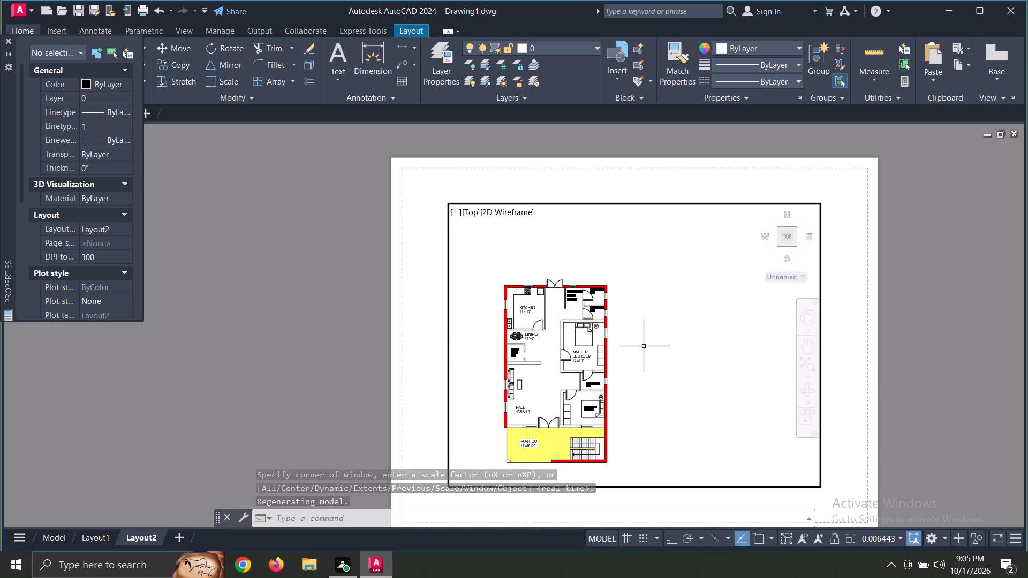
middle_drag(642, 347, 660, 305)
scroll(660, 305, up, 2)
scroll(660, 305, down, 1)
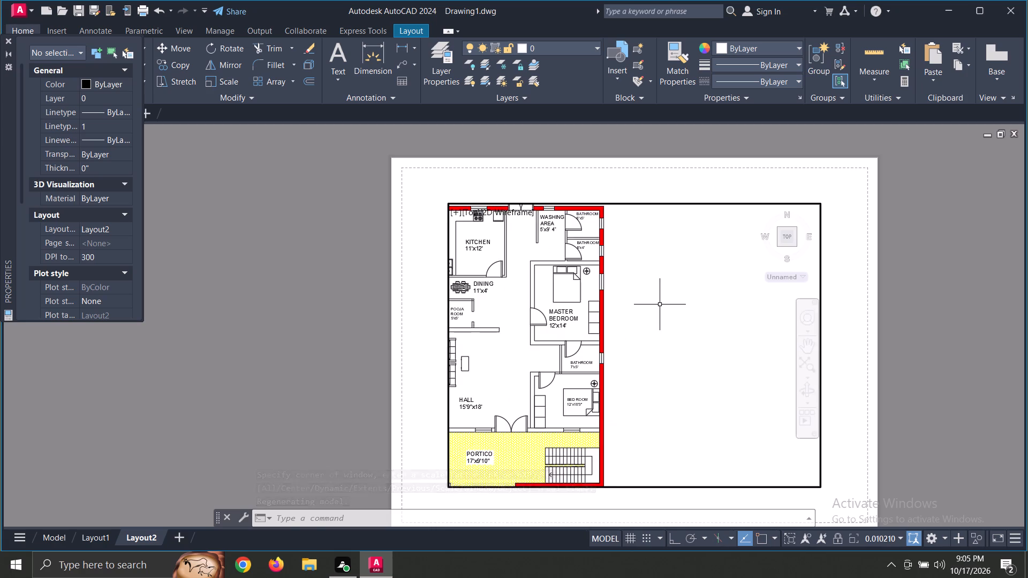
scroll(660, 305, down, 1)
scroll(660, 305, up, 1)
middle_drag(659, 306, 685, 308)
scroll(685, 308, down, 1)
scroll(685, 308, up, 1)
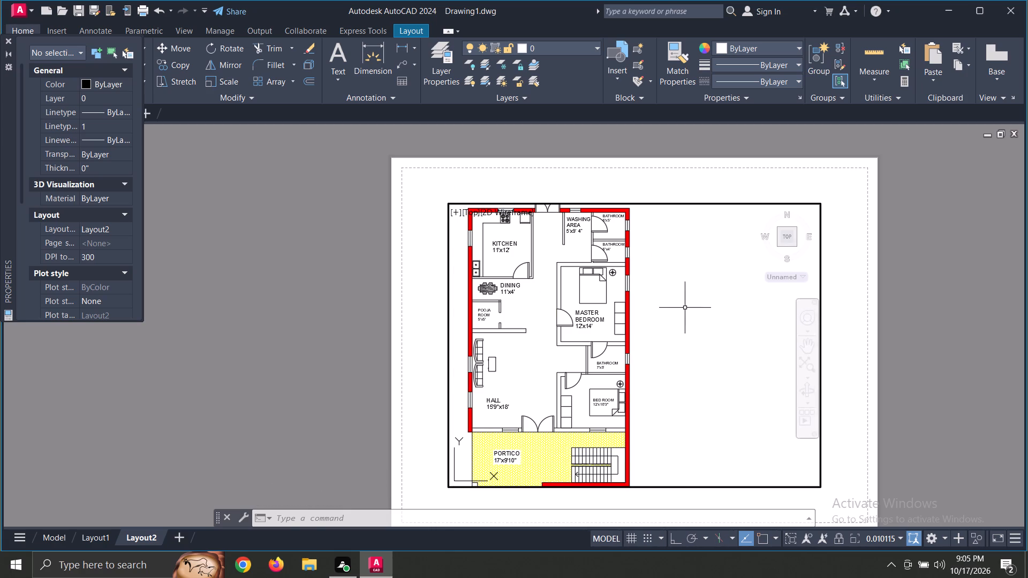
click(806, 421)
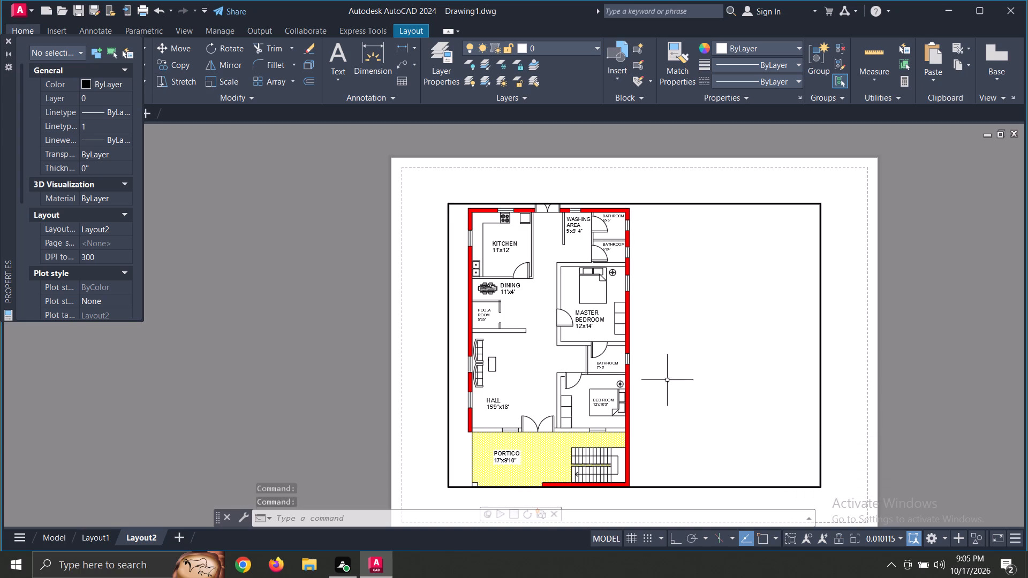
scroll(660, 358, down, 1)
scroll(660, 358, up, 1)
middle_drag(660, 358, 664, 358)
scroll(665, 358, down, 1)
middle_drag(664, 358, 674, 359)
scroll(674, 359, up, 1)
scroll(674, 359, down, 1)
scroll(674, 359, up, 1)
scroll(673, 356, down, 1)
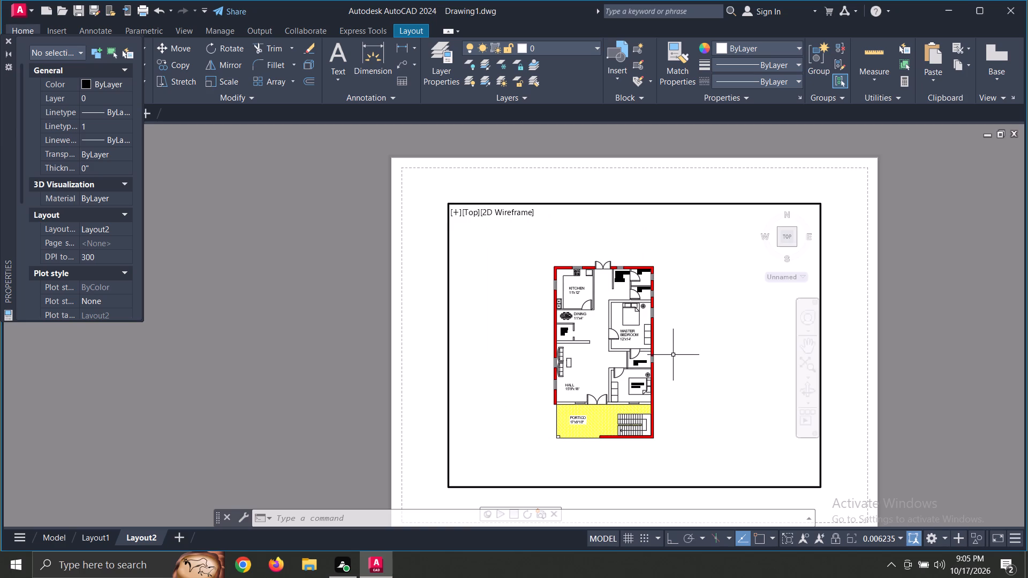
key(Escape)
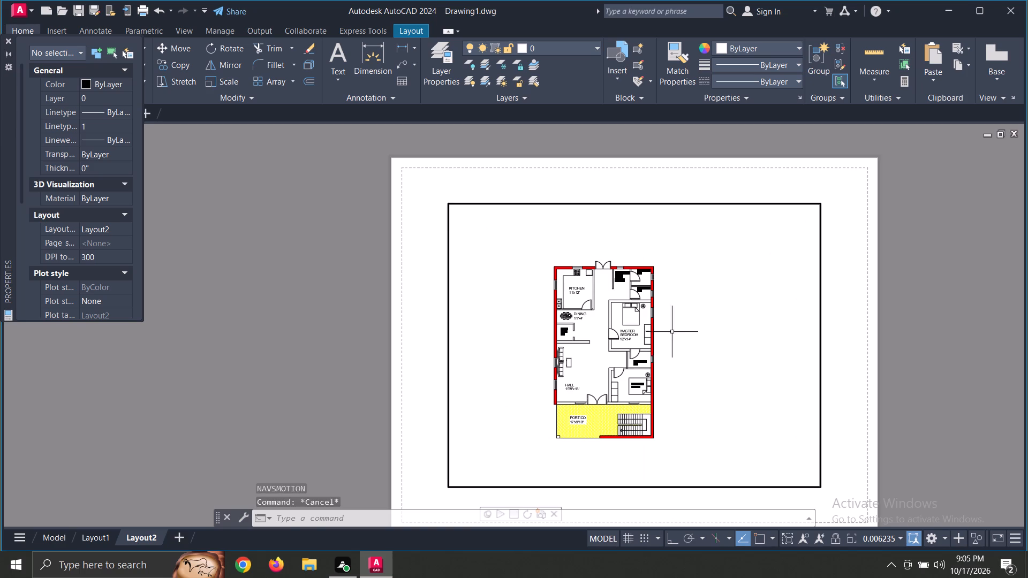
In model space, rotate the whole floor plan 90° counterclockwise about its lower-right corner, with Ortho on.
click(54, 541)
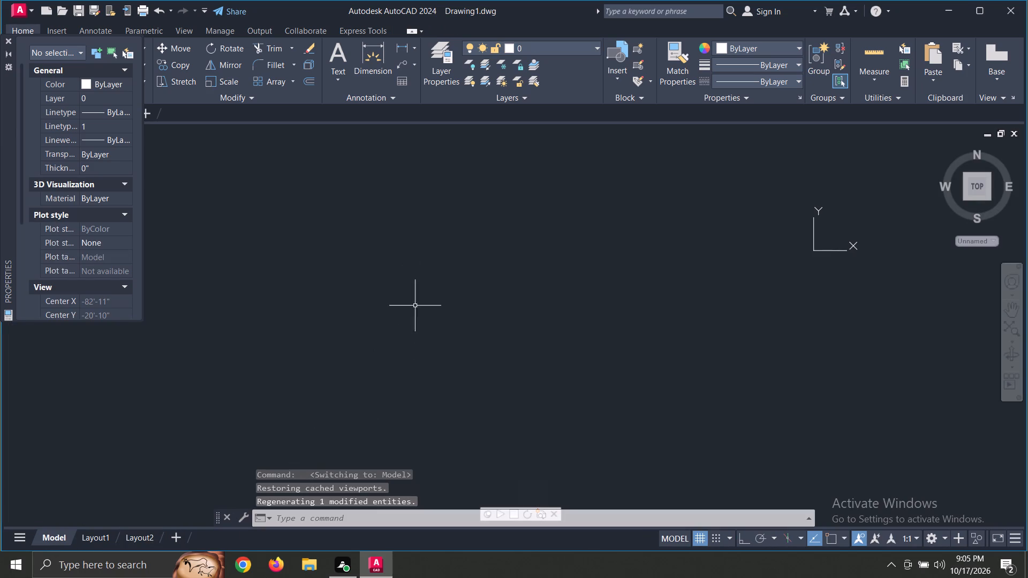
scroll(414, 382, down, 3)
click(375, 312)
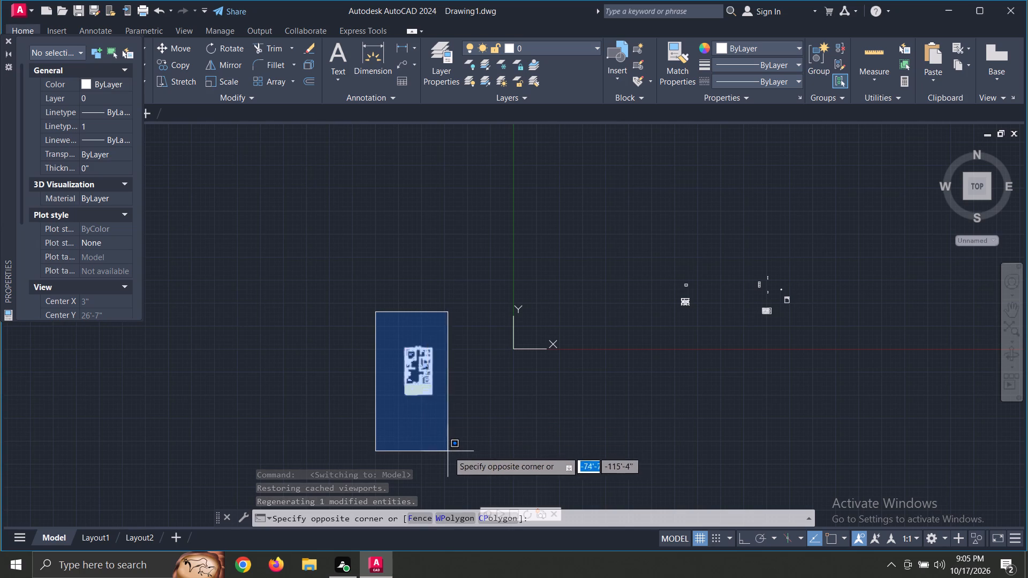
click(455, 449)
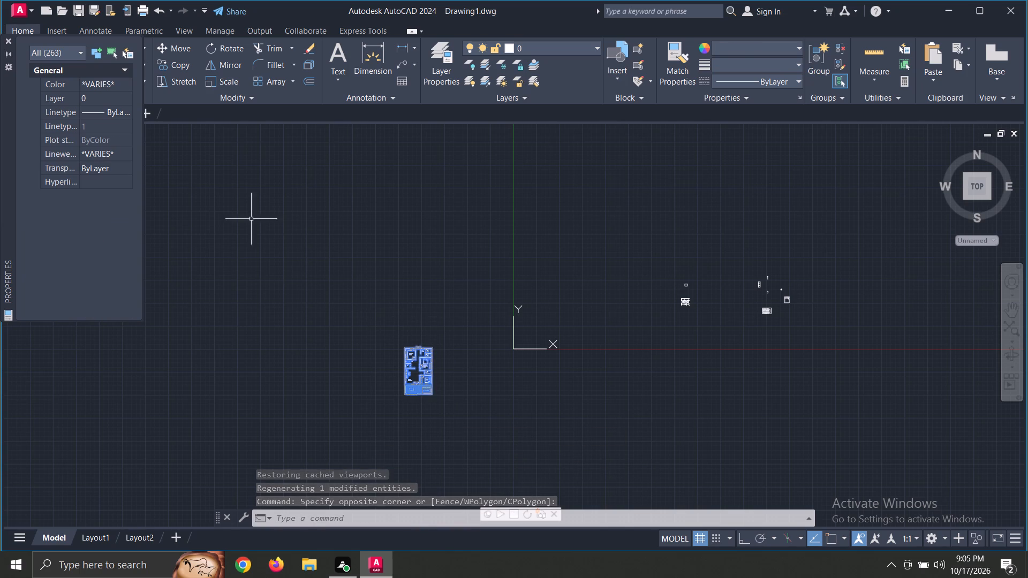
click(214, 45)
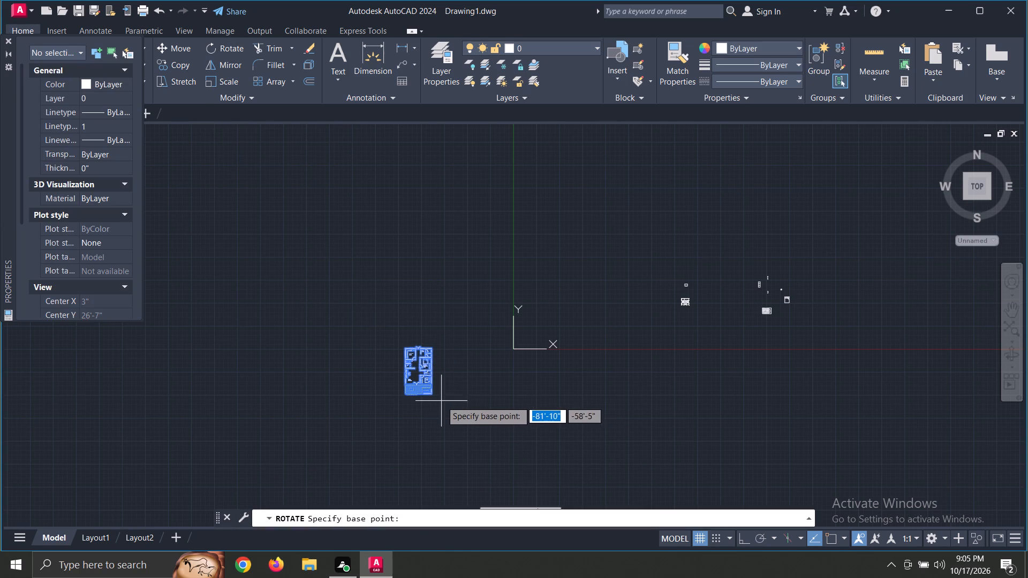
click(432, 392)
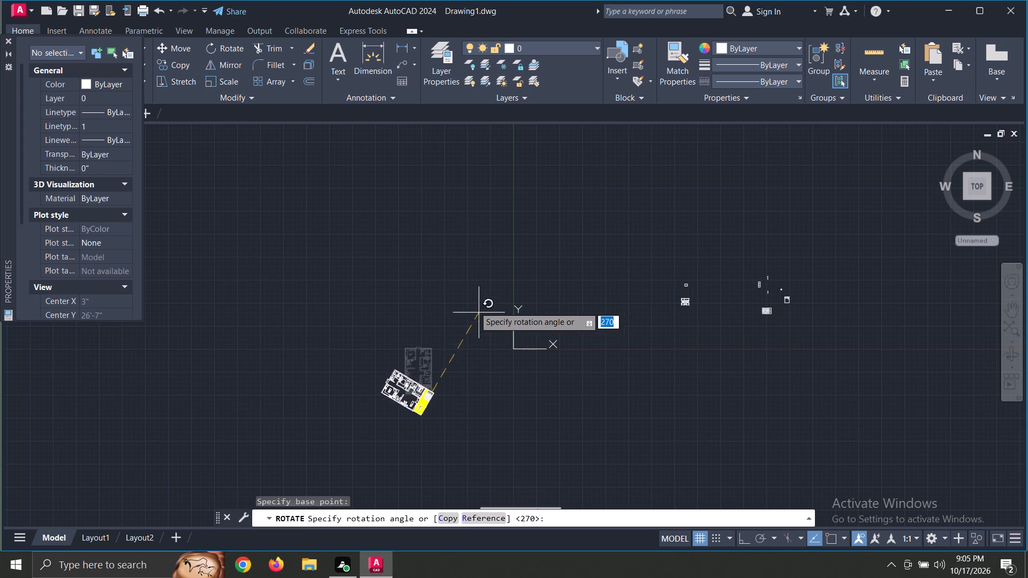
key(F8)
click(492, 327)
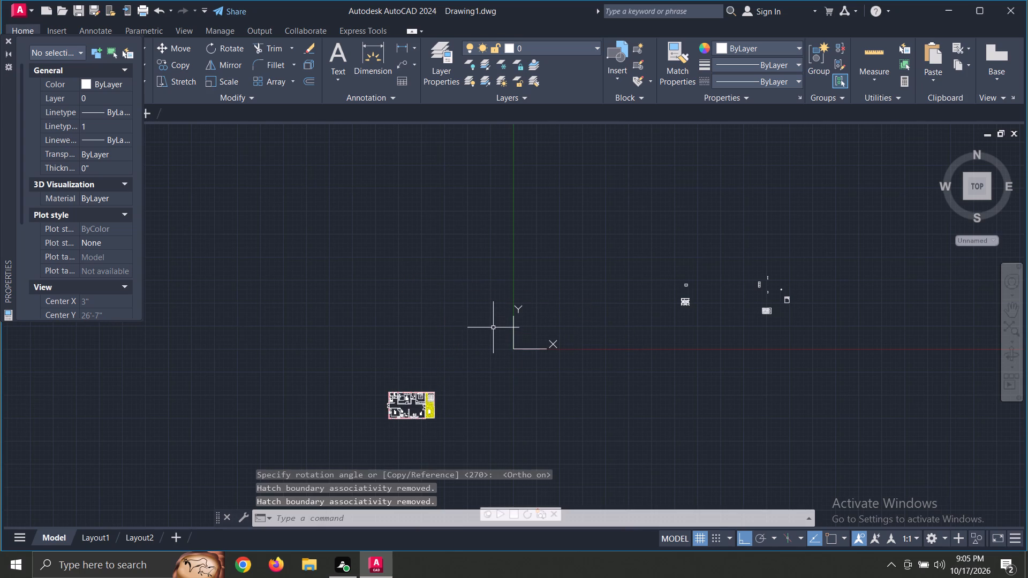
In Layout2, enlarge the rotated floor plan inside the viewport to a scale of about 0.0099, keeping all of it within the frame.
click(126, 542)
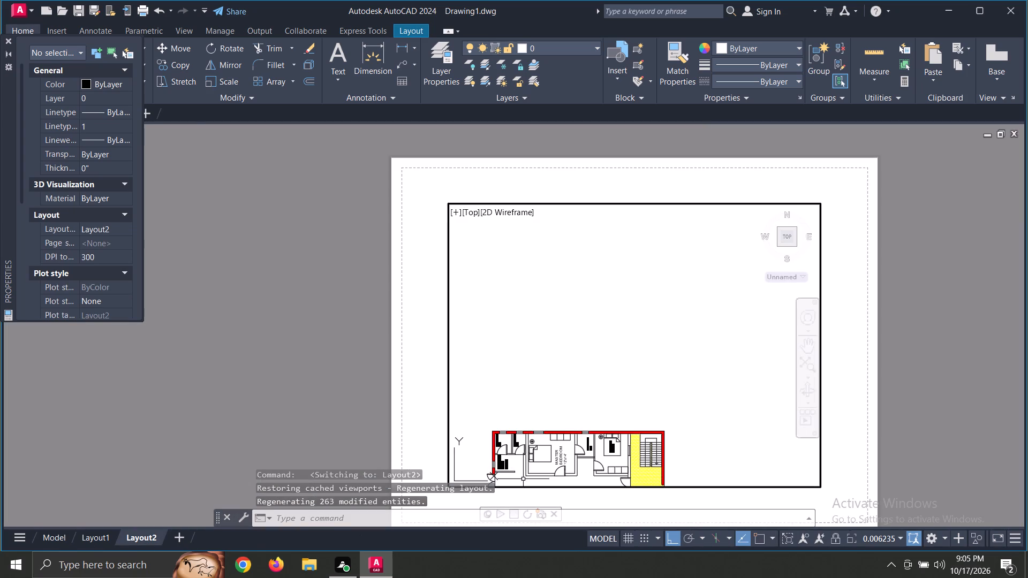
scroll(555, 419, down, 1)
middle_drag(555, 419, 534, 266)
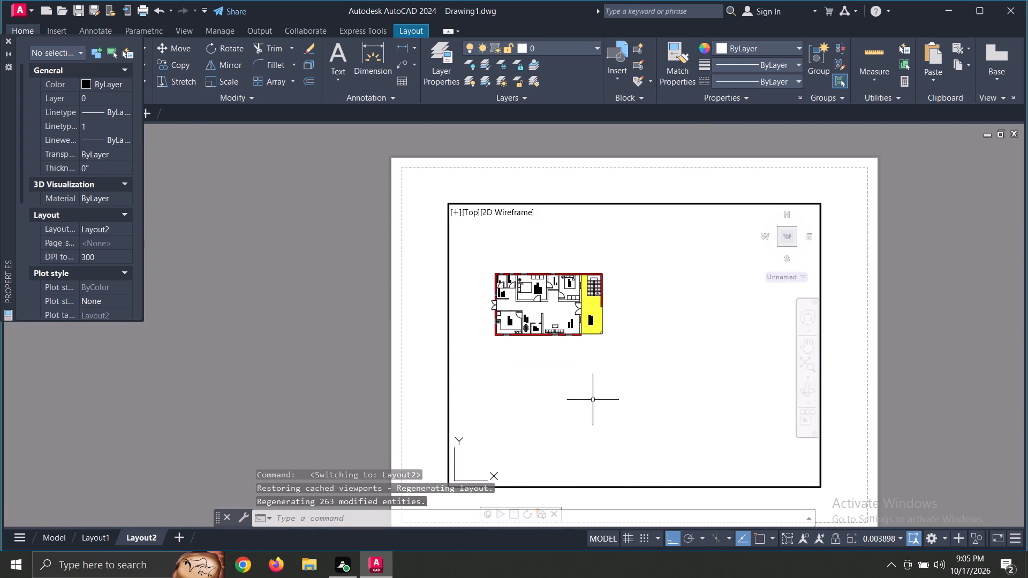
scroll(597, 399, up, 2)
middle_drag(604, 402, 740, 562)
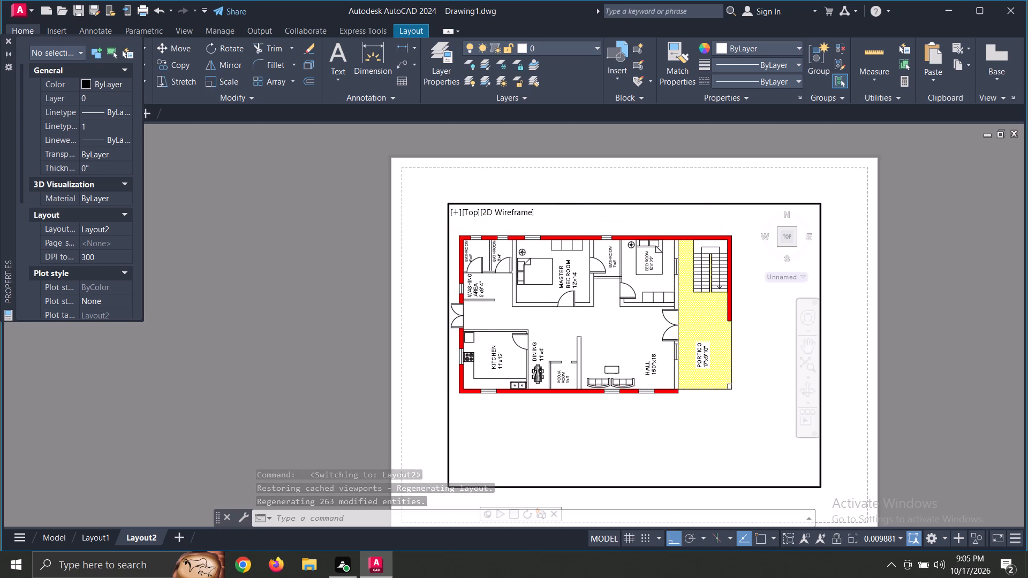
Centre the rotated floor plan inside Layout2's viewport at a scale of about 0.0098 and return to paper space.
middle_drag(740, 562, 754, 567)
middle_drag(754, 567, 737, 570)
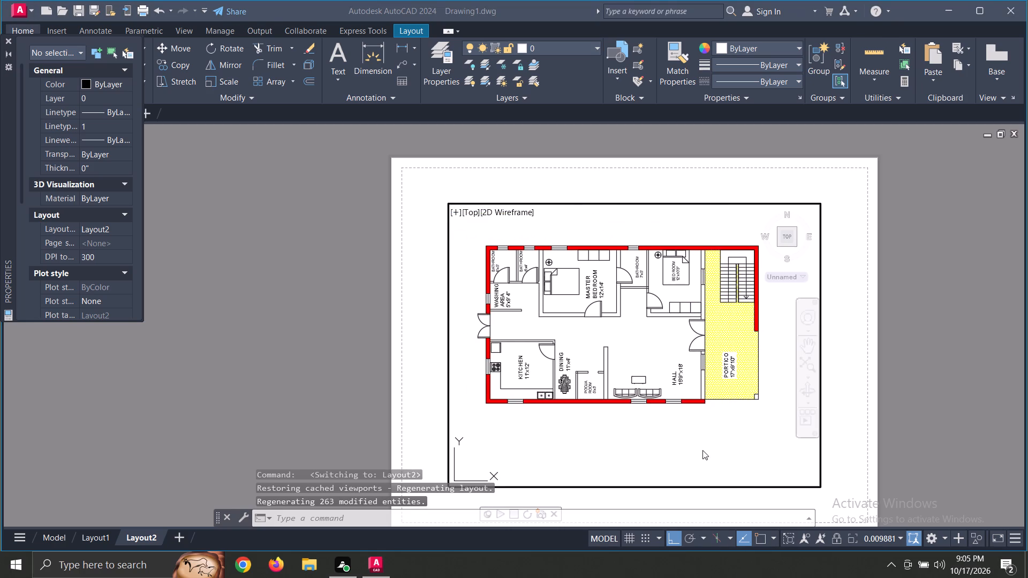
middle_drag(702, 450, 690, 454)
middle_drag(712, 417, 704, 430)
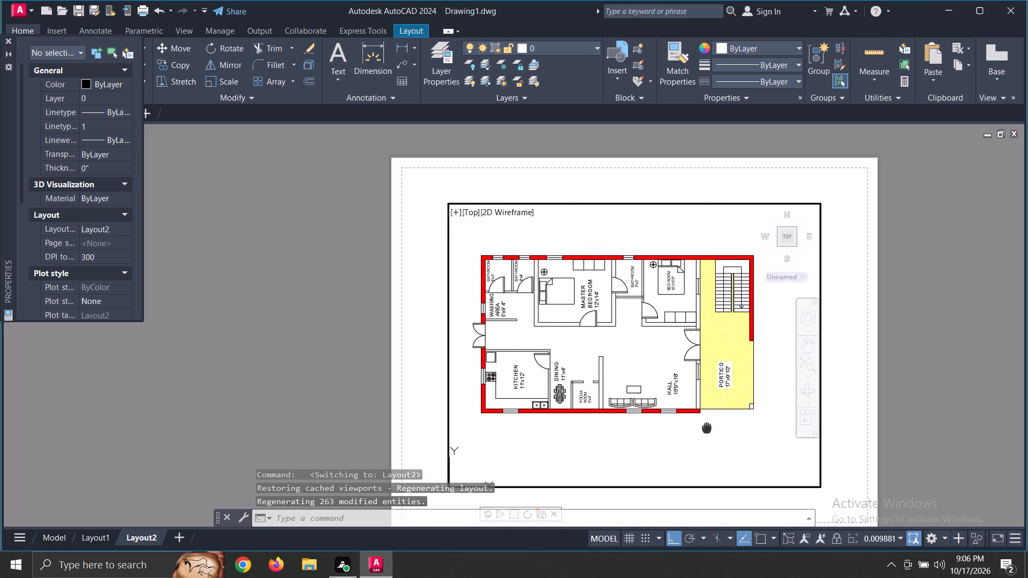
middle_drag(704, 430, 701, 432)
scroll(701, 432, down, 1)
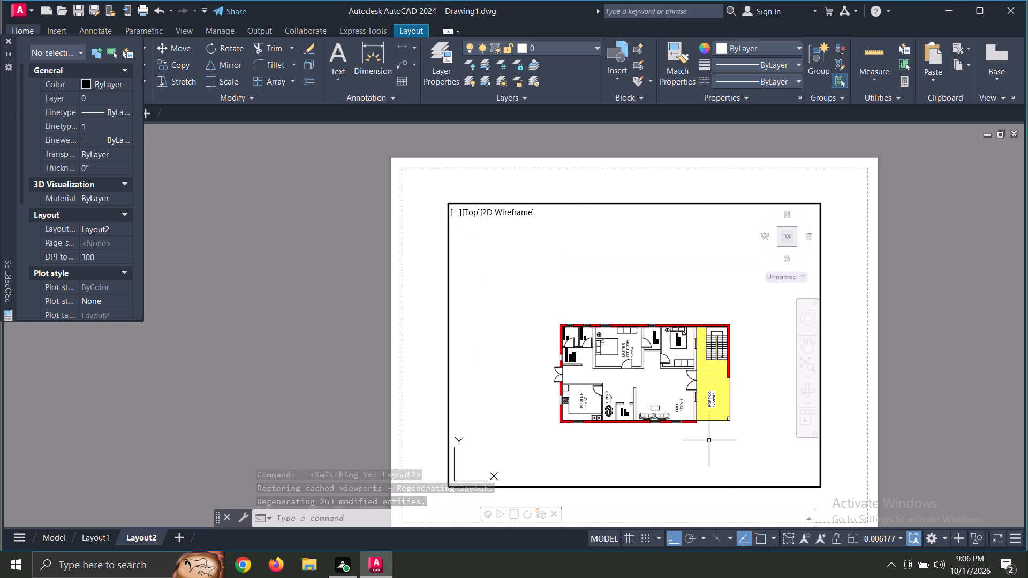
scroll(709, 441, up, 1)
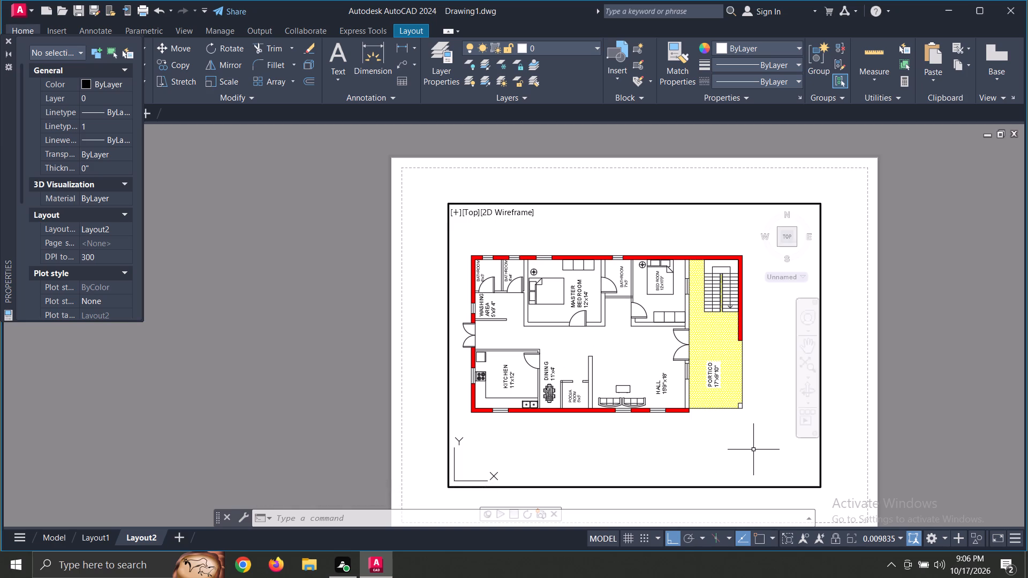
middle_click(729, 450)
middle_click(864, 423)
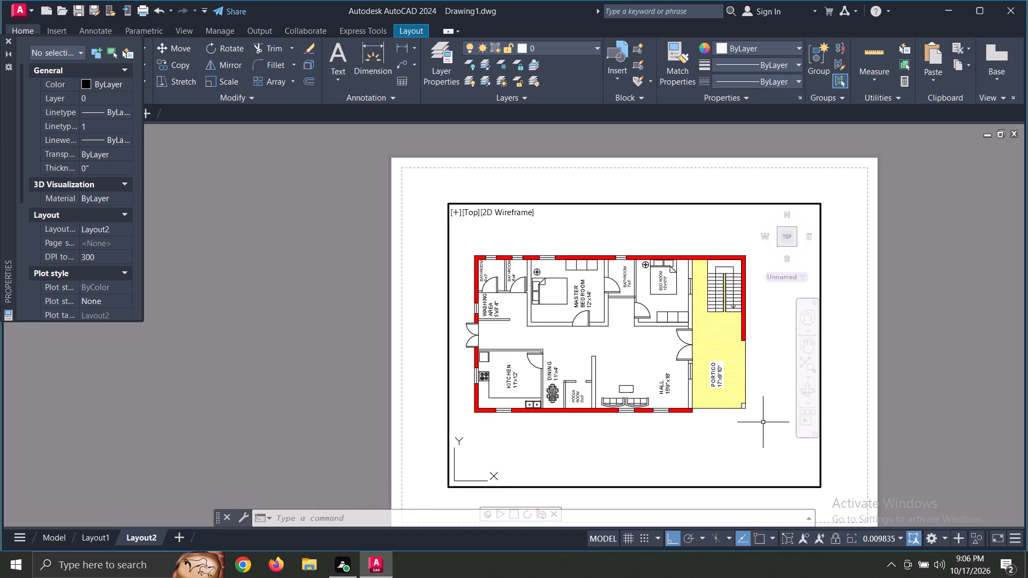
scroll(762, 422, up, 1)
scroll(762, 422, down, 1)
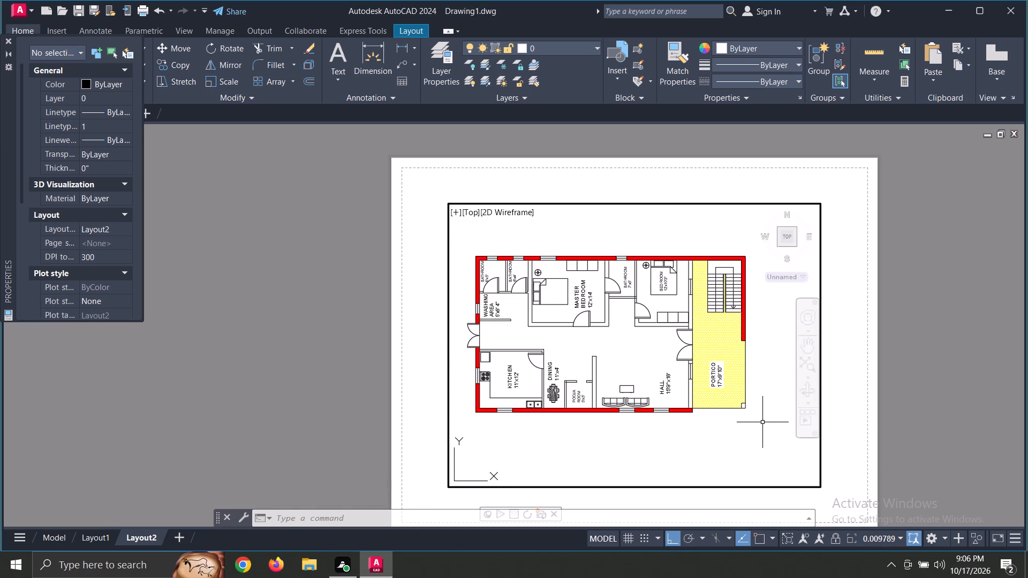
middle_click(762, 422)
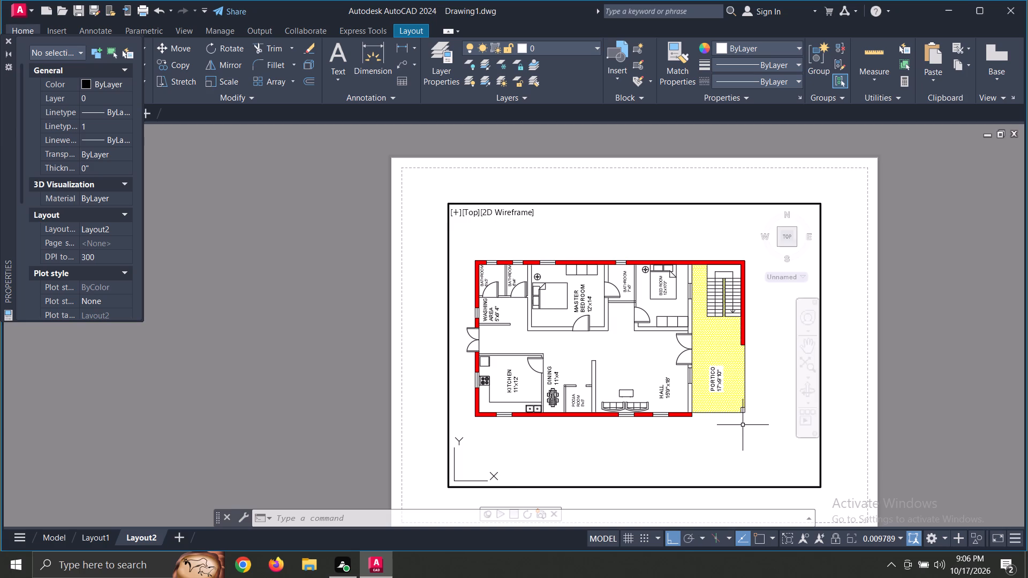
double_click(849, 421)
scroll(732, 457, up, 1)
scroll(732, 457, down, 1)
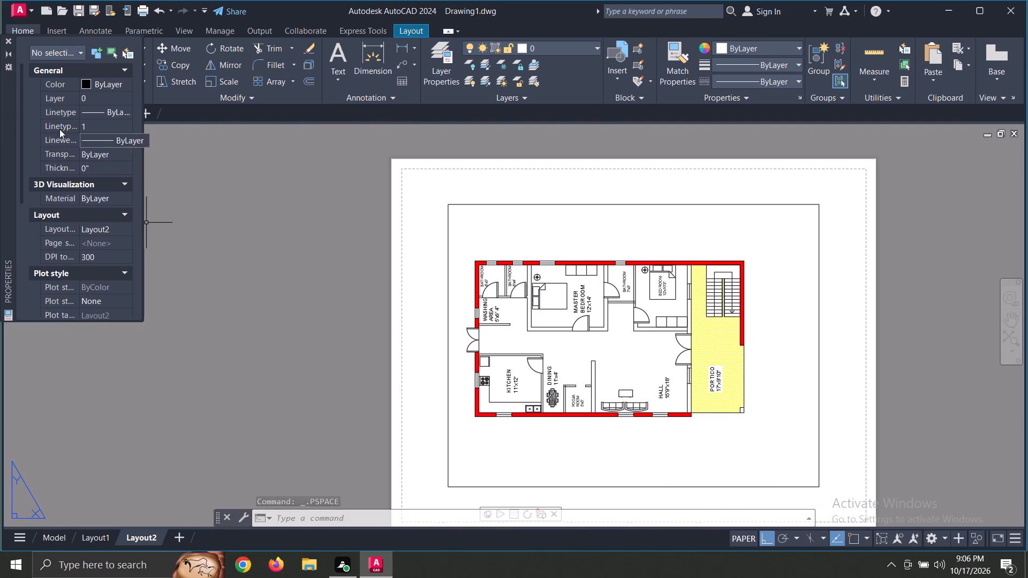
Collapse the Properties palette and draw lines boxing off a title block about 2" wide and 1" high in the viewport frame's lower-right corner.
click(4, 52)
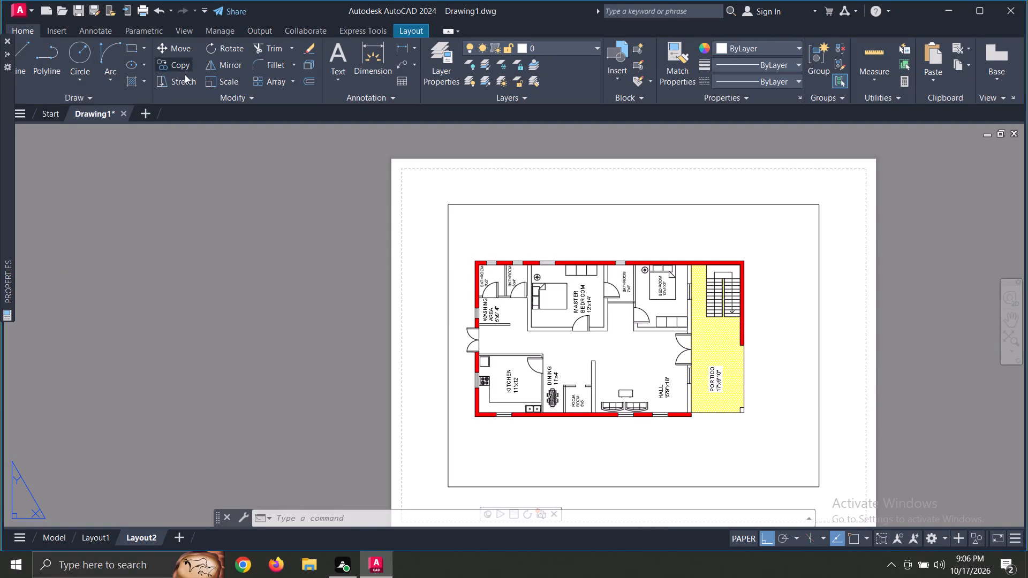
click(23, 47)
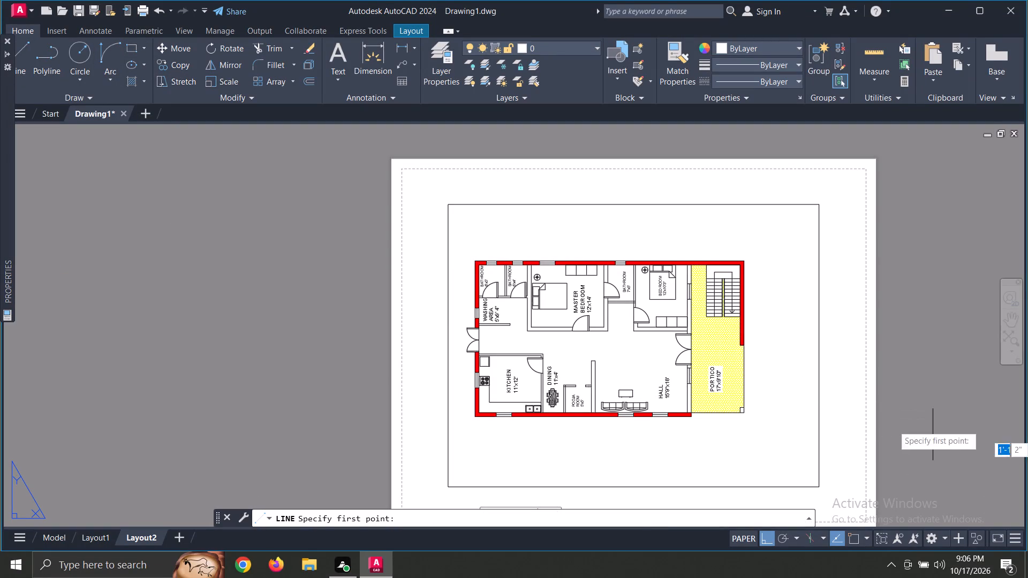
click(729, 486)
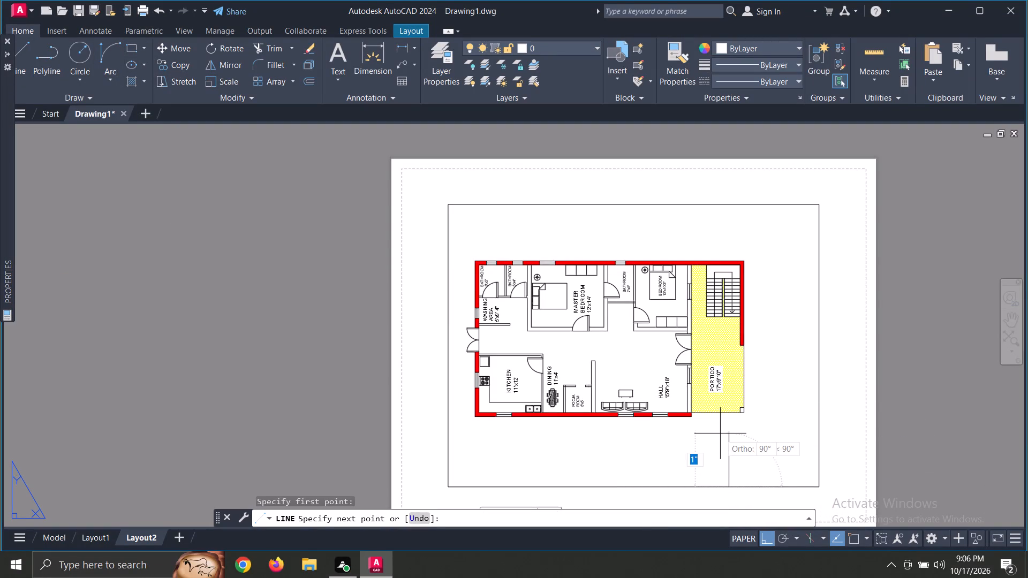
click(728, 453)
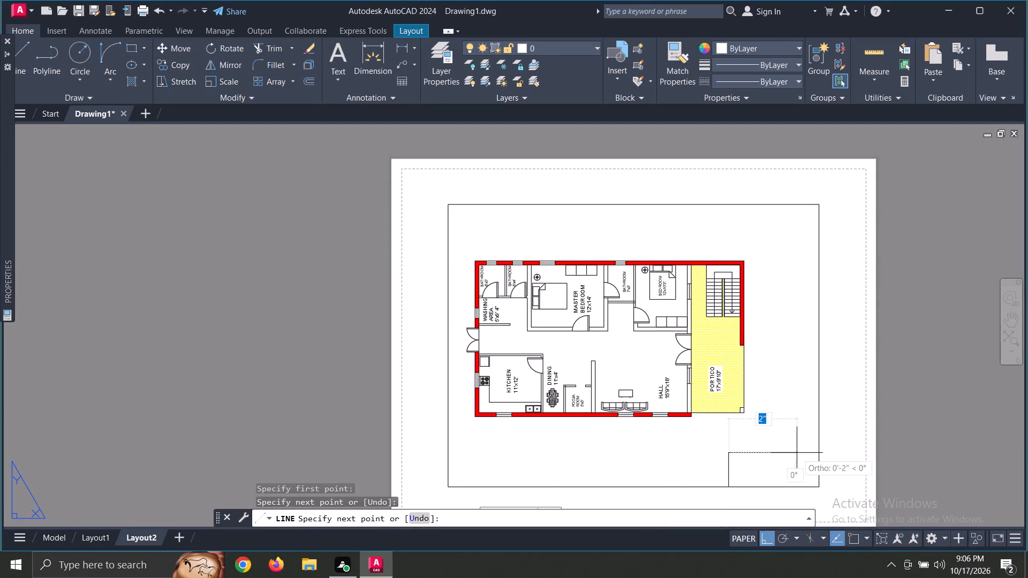
click(818, 454)
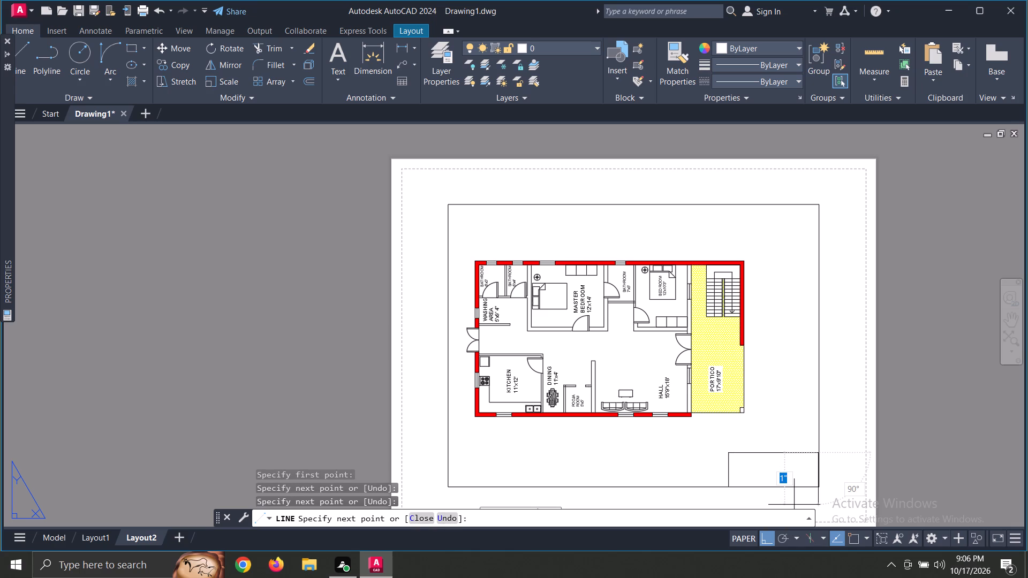
key(Escape)
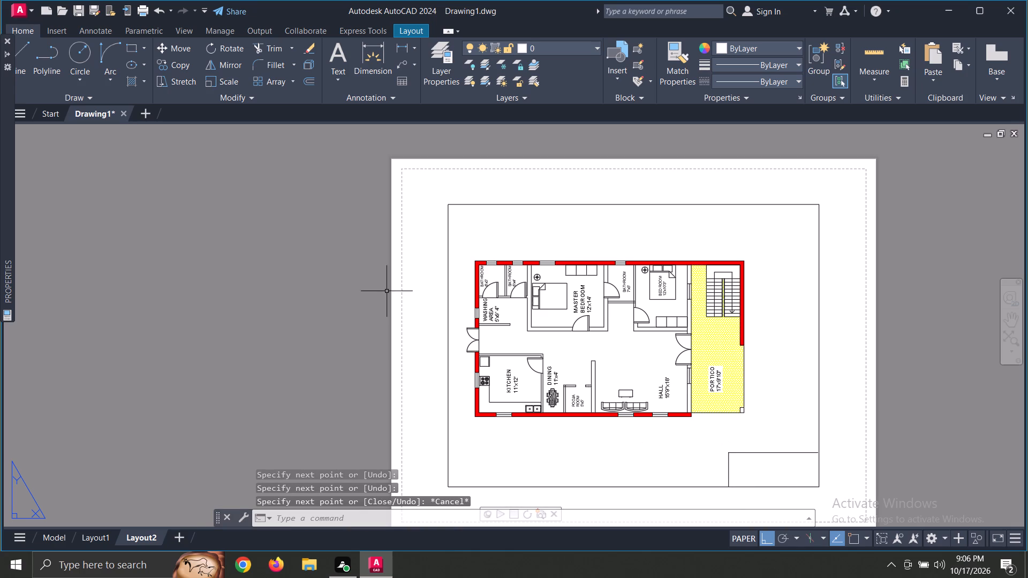
Draw a horizontal divider about 2" long across the title block and erase the stray segment beyond the frame.
click(24, 52)
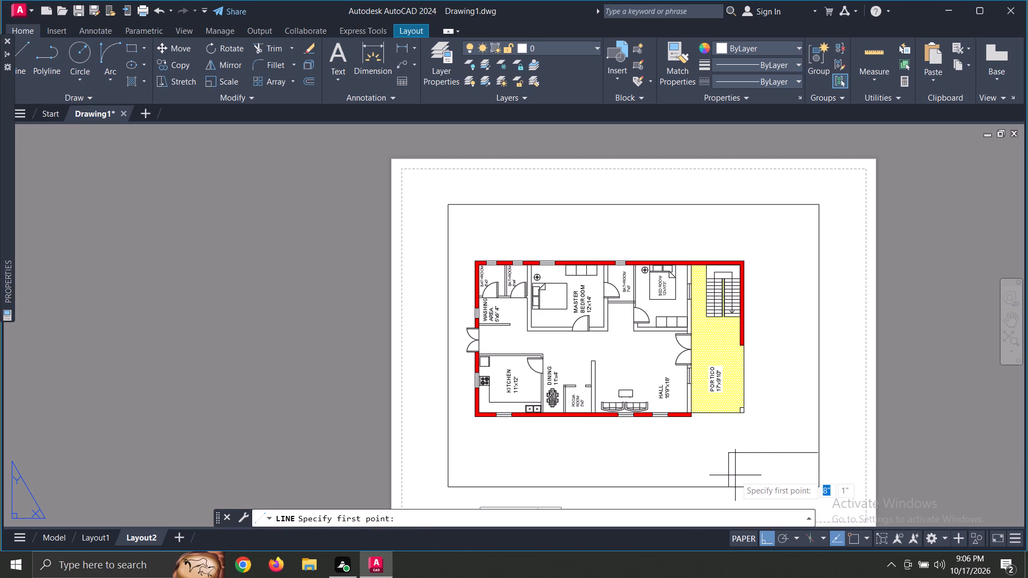
click(728, 471)
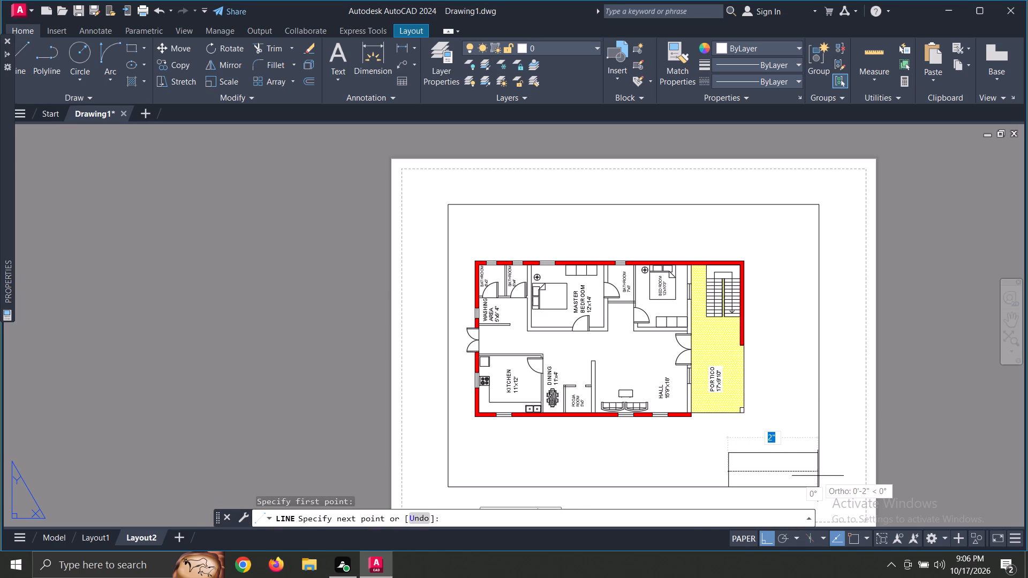
click(818, 476)
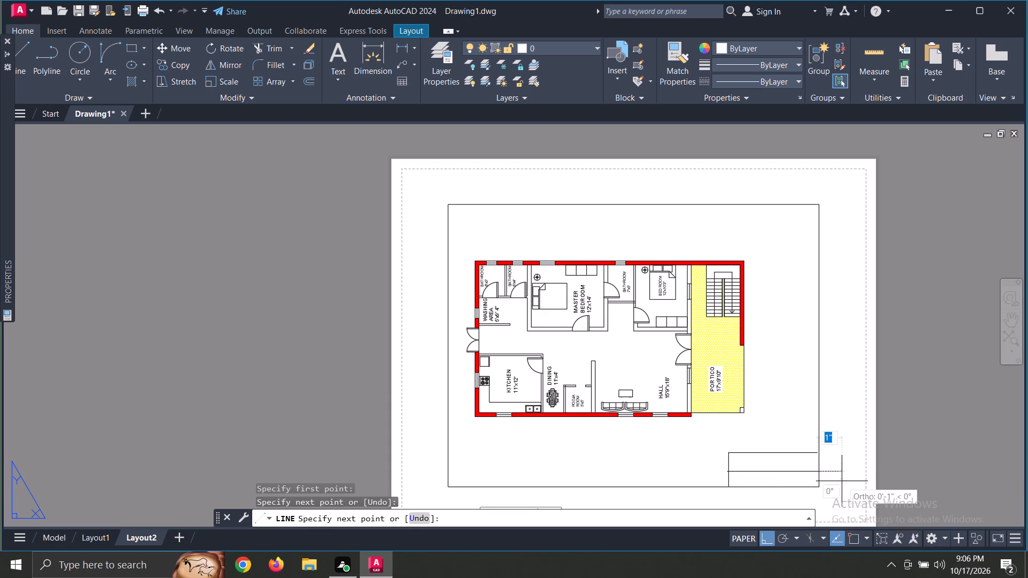
click(843, 479)
key(Escape)
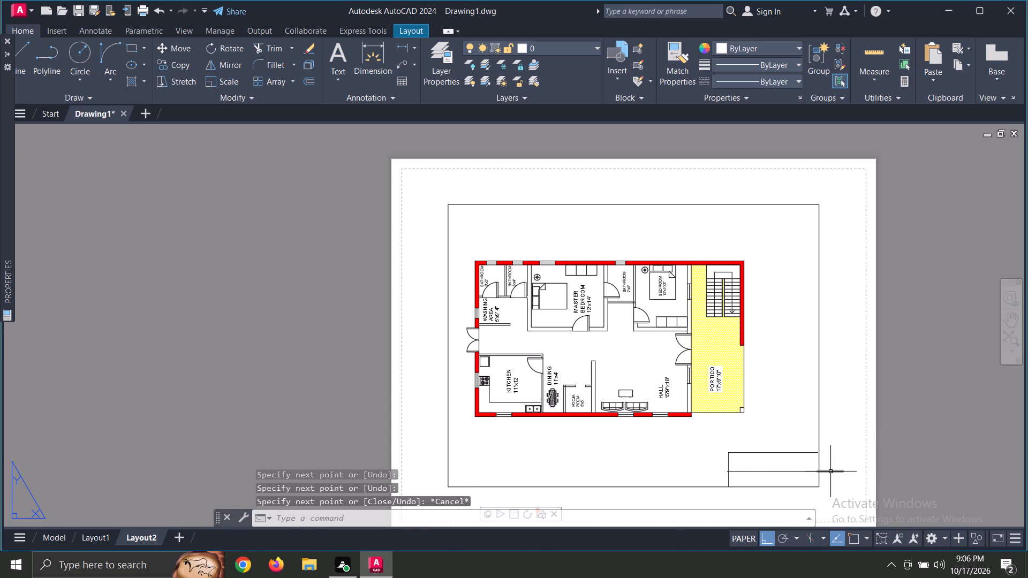
click(830, 473)
key(Delete)
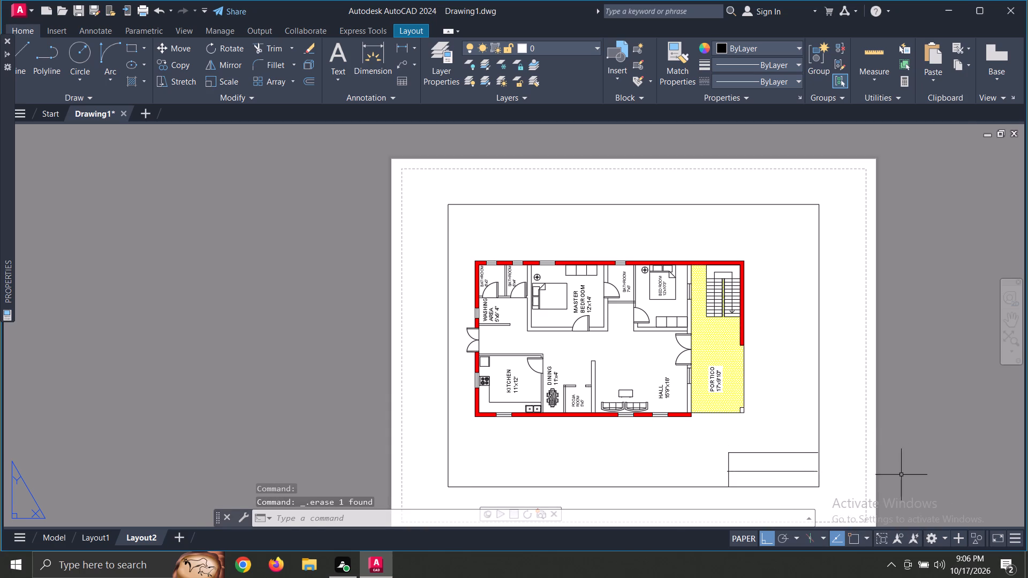
Close the gaps between the title block's top and middle lines and the frame's right edge with short lines.
scroll(811, 476, up, 2)
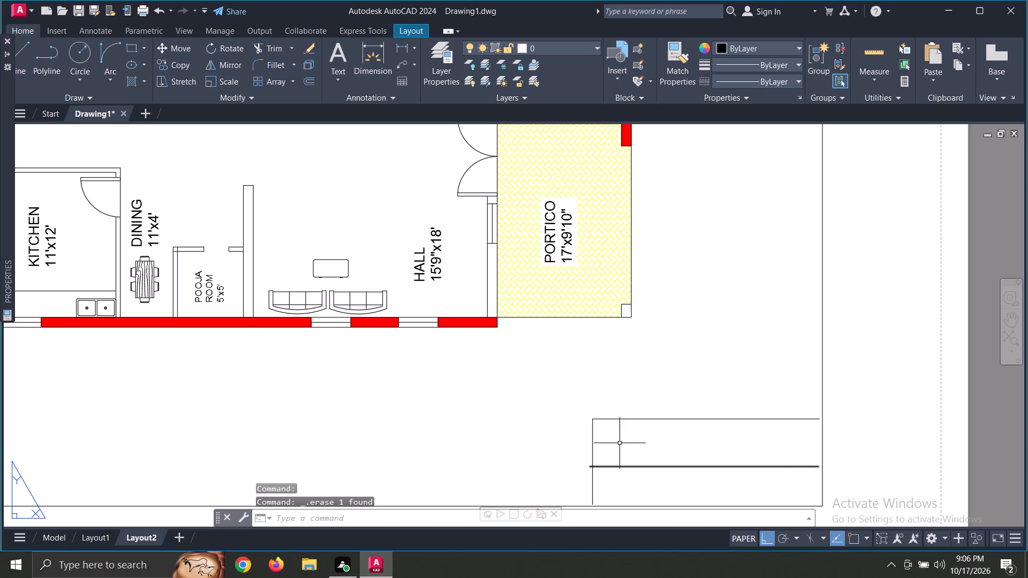
click(17, 64)
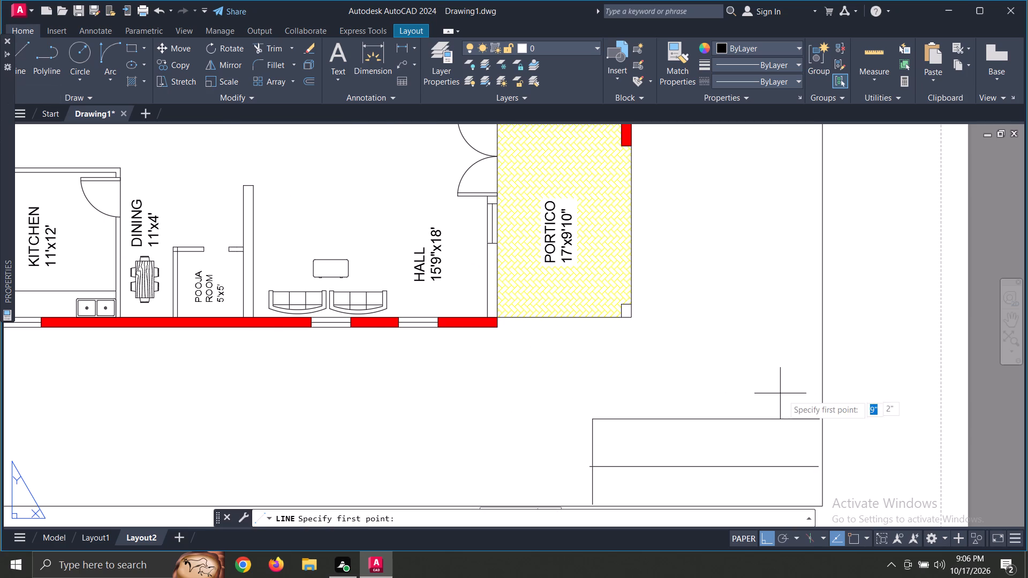
scroll(785, 400, up, 2)
middle_drag(823, 438, 694, 291)
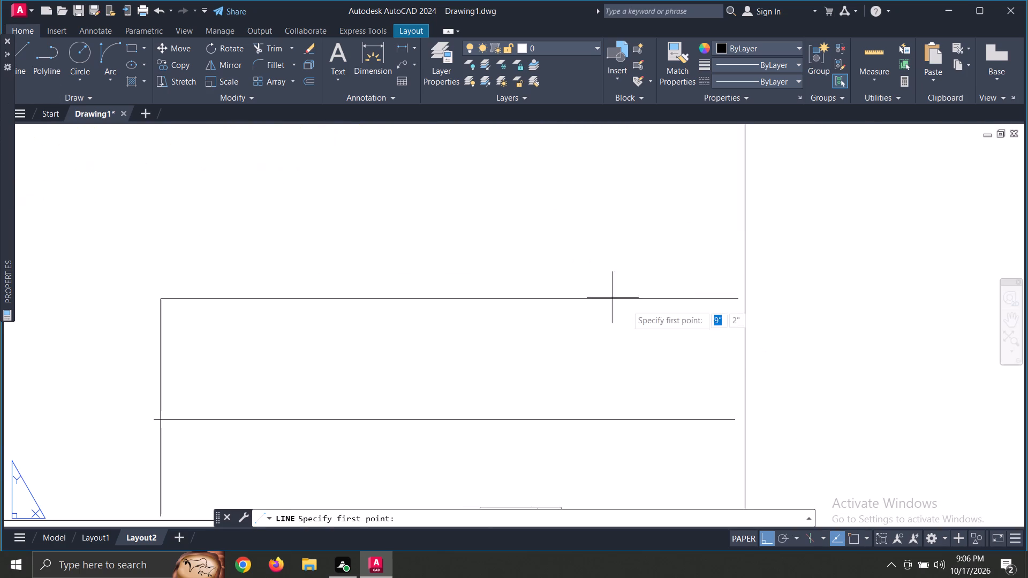
click(737, 299)
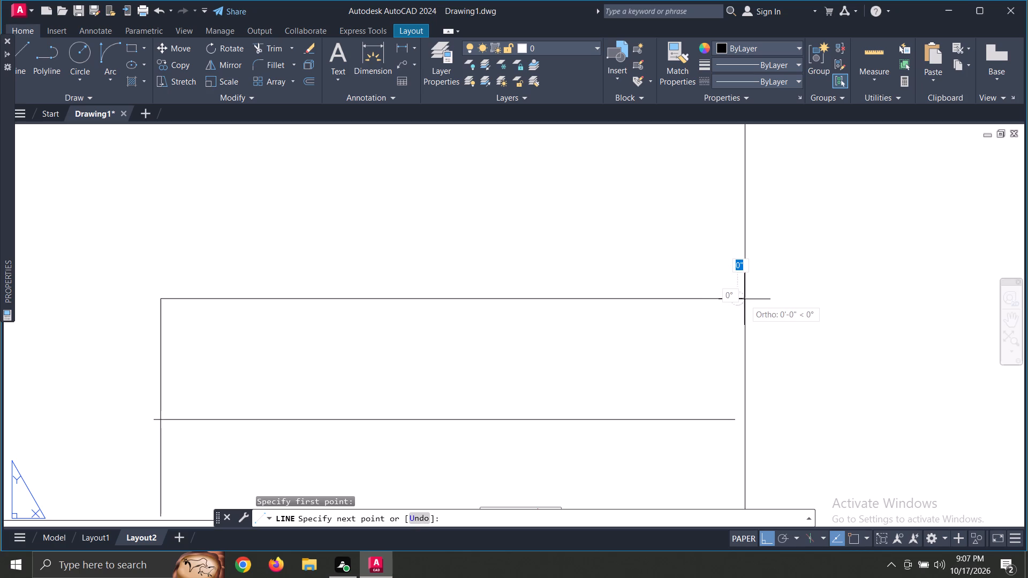
click(745, 299)
key(Escape)
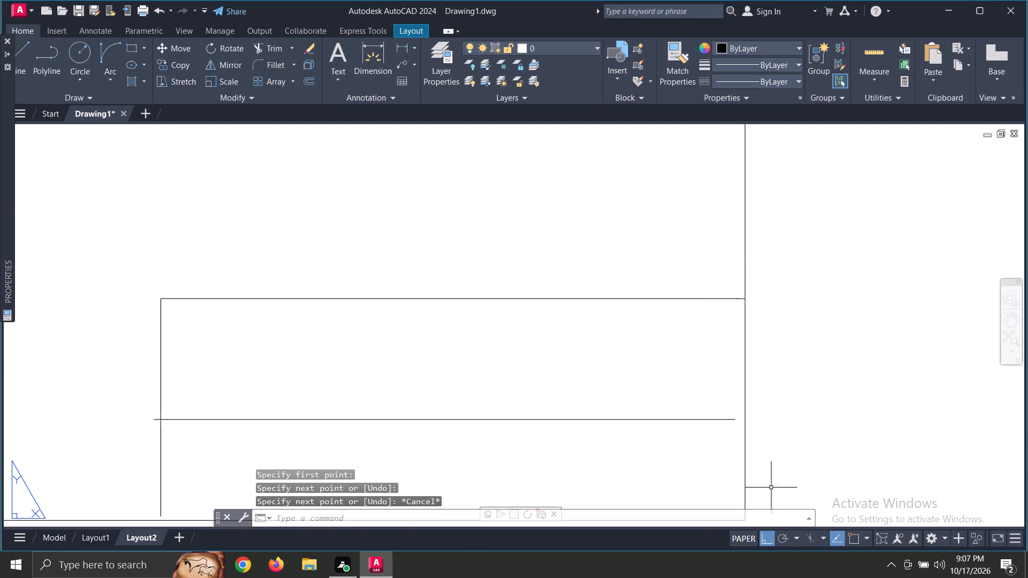
click(29, 64)
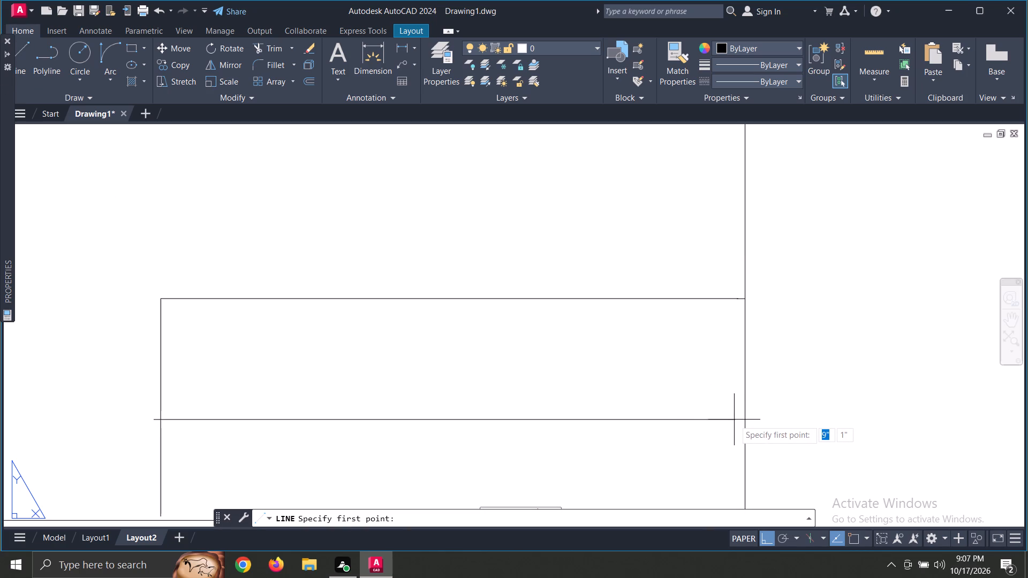
click(734, 420)
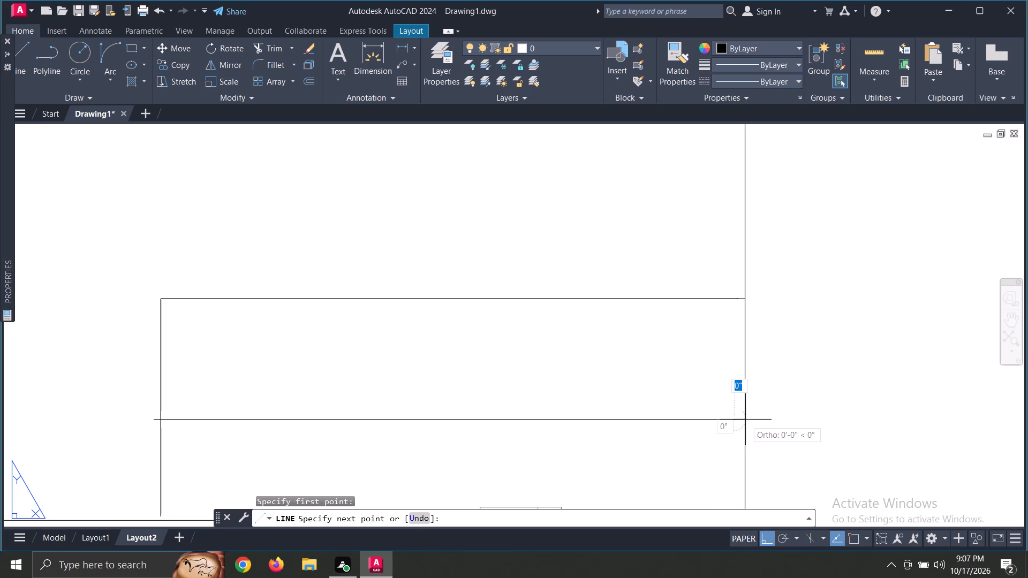
click(745, 420)
key(Escape)
Draw a vertical divider about 1" long from the title block's top line down to the frame's bottom edge.
scroll(642, 401, down, 1)
middle_drag(643, 386, 658, 258)
click(29, 45)
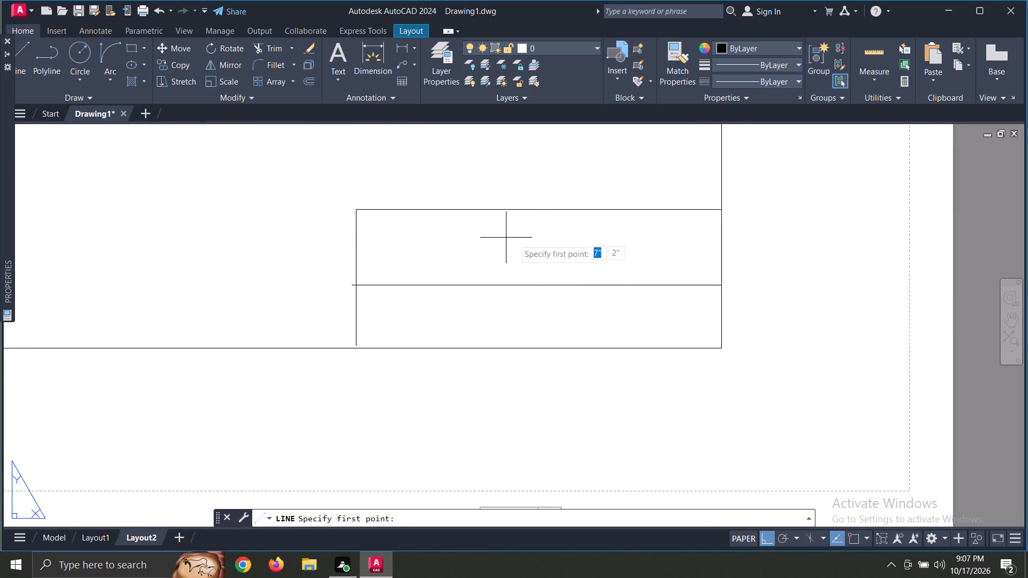
click(503, 210)
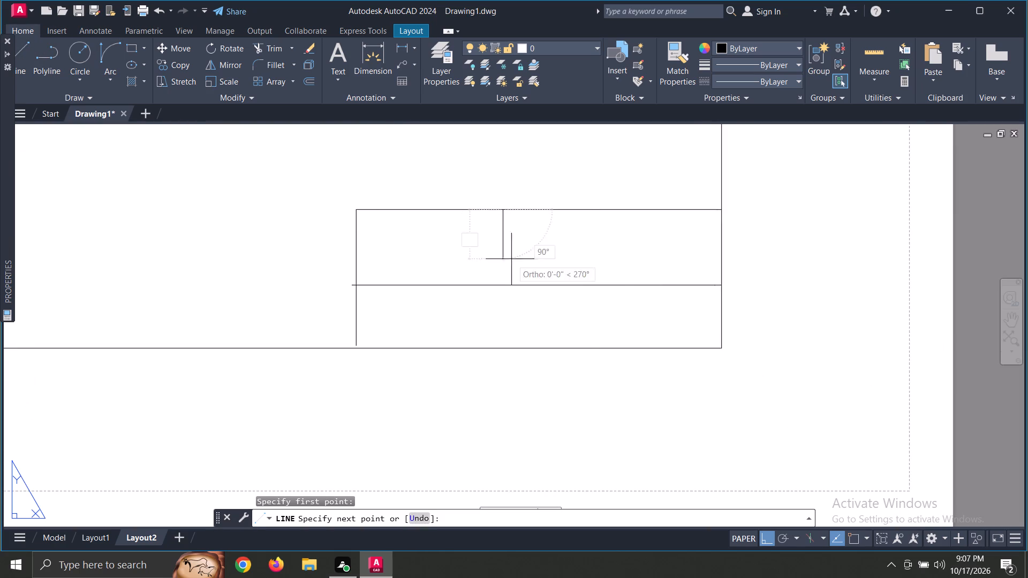
click(505, 348)
key(Escape)
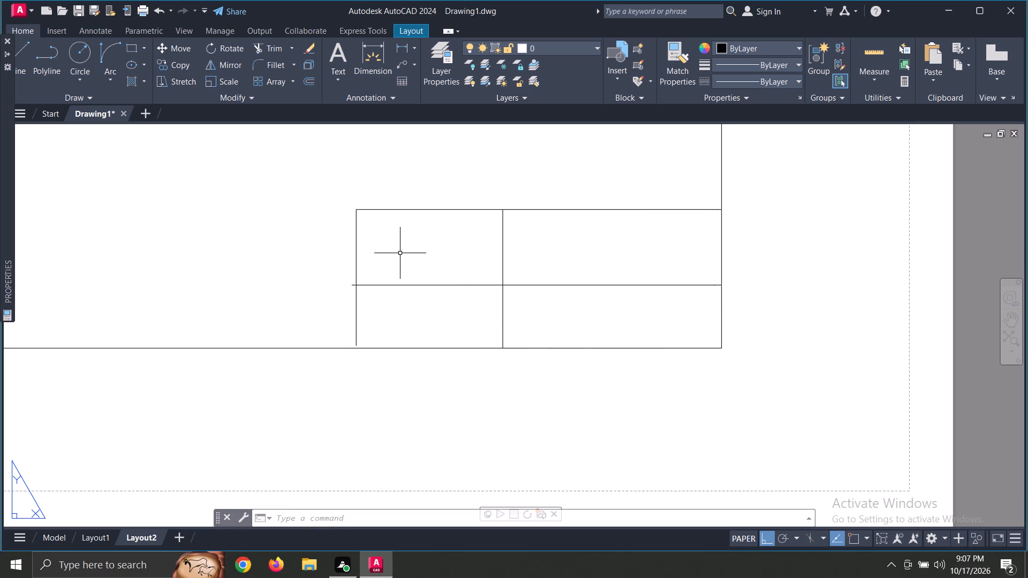
Fill the title block cells with multiline text, using DRAWN BY for the labels and the drafter's name in the upper-right cell.
text(MT)
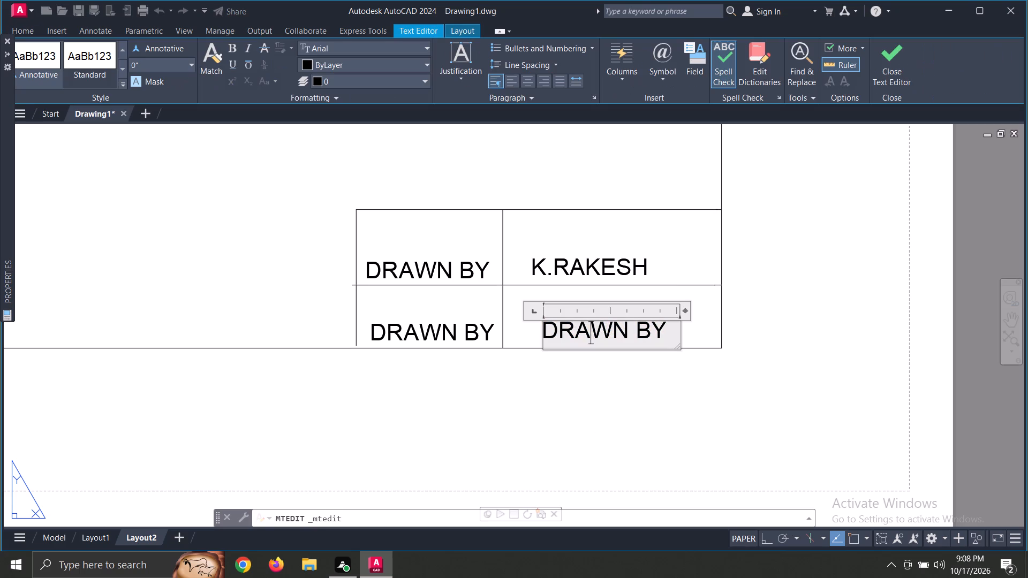
Replace the DRAWN BY text in the title block's lower-right cell with the date 17/10/2026.
key(Right)
key(Right)
key(Right)
key(Right)
key(Right)
key(Right)
key(BackSpace)
key(BackSpace)
key(BackSpace)
key(BackSpace)
key(BackSpace)
key(BackSpace)
key(BackSpace)
key(BackSpace)
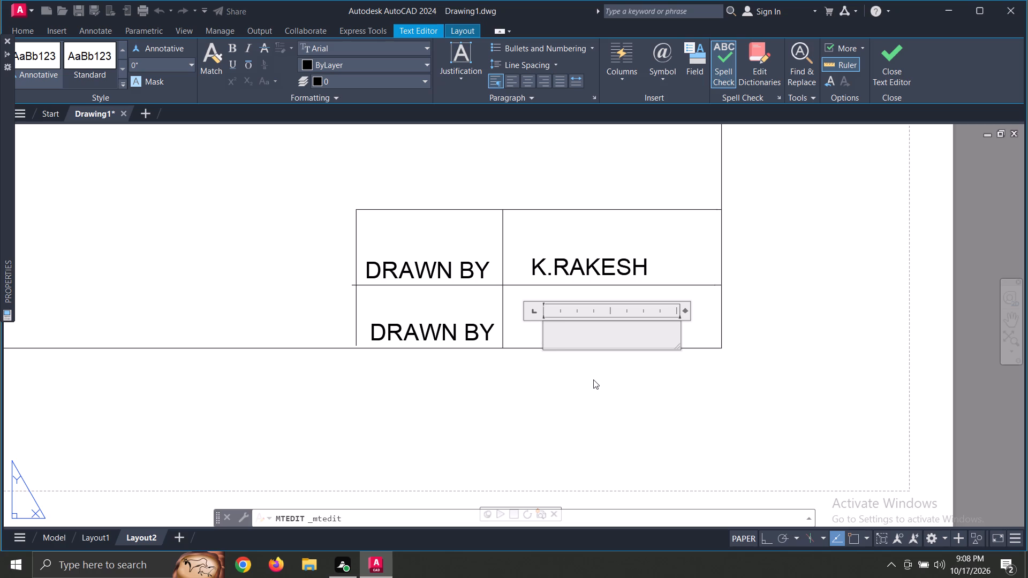
key(1)
key(7)
text(/10)
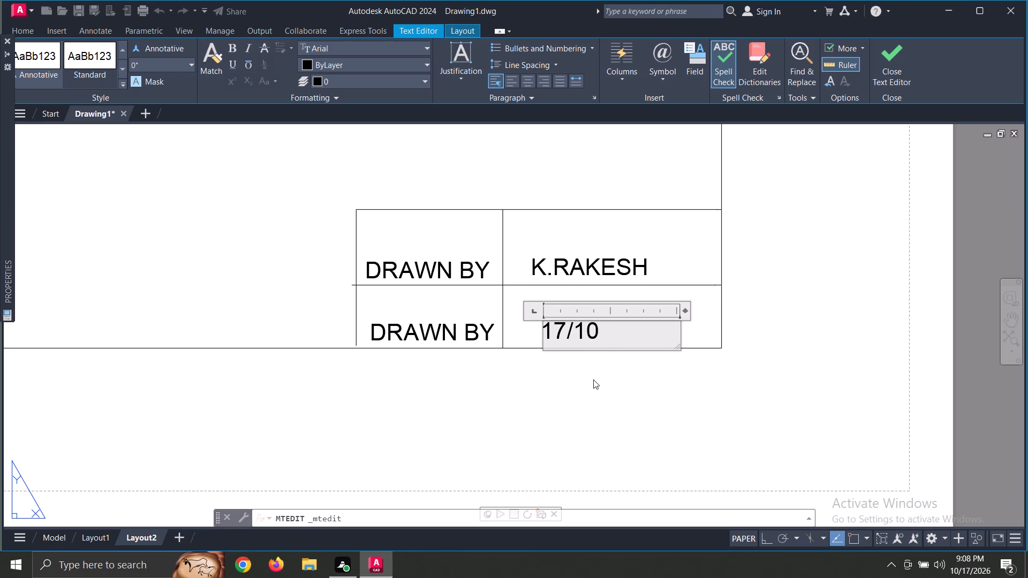
text(/200)
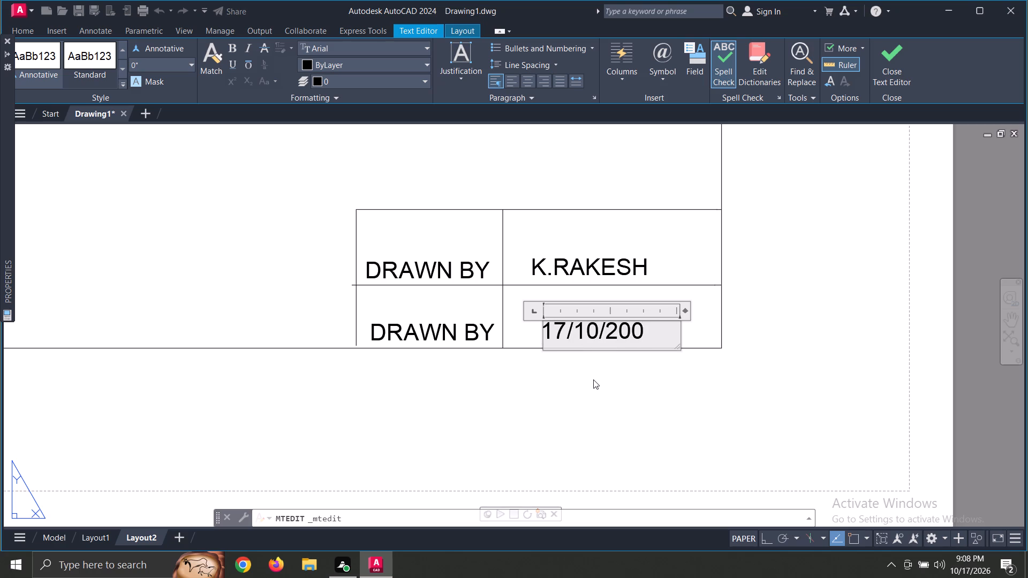
key(BackSpace)
text(26)
click(442, 339)
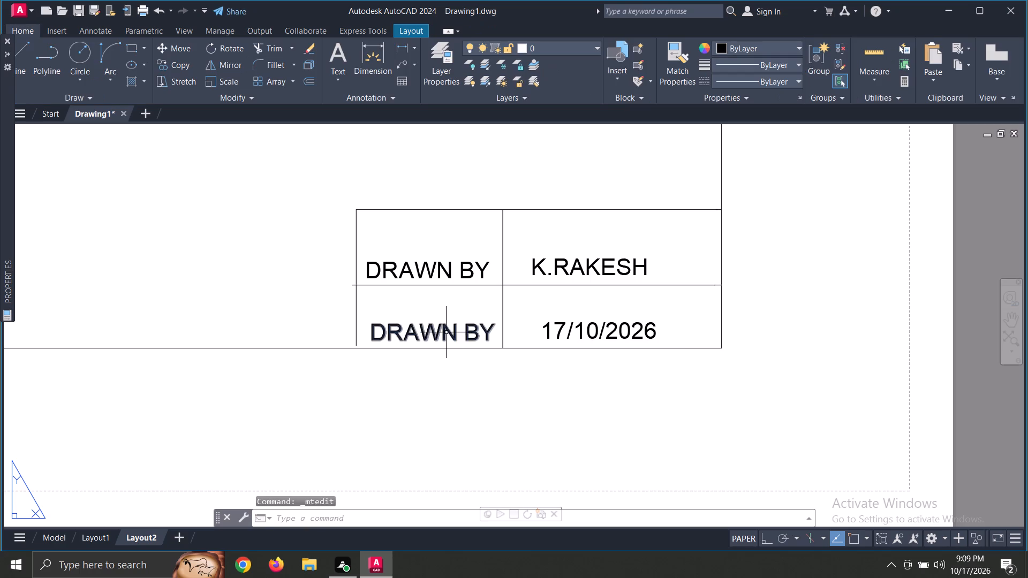
Change the label in the title block's lower-left cell to DATE.
double_click(446, 332)
click(446, 332)
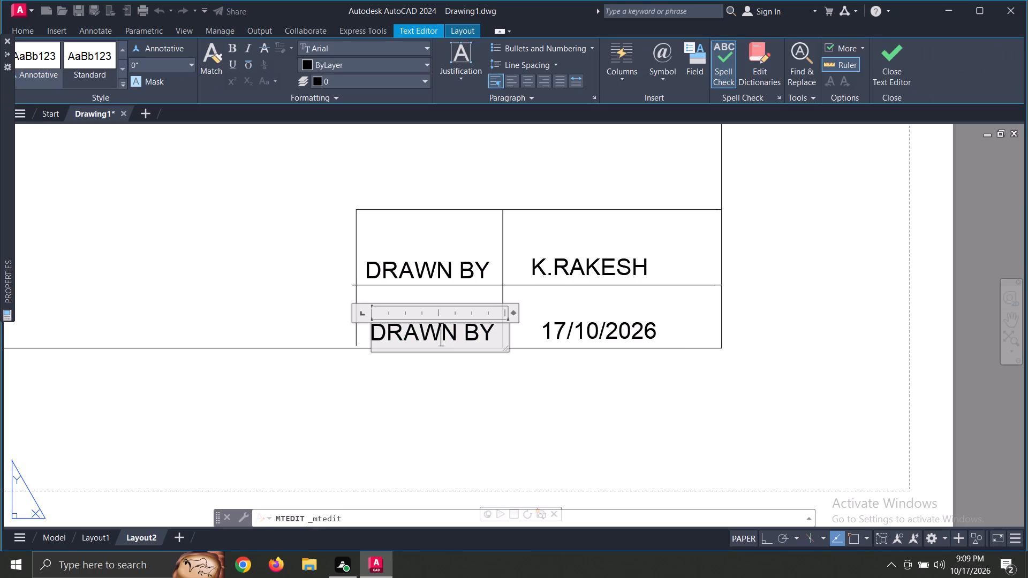
click(490, 334)
key(BackSpace)
key(BackSpace)
key(BackSpace)
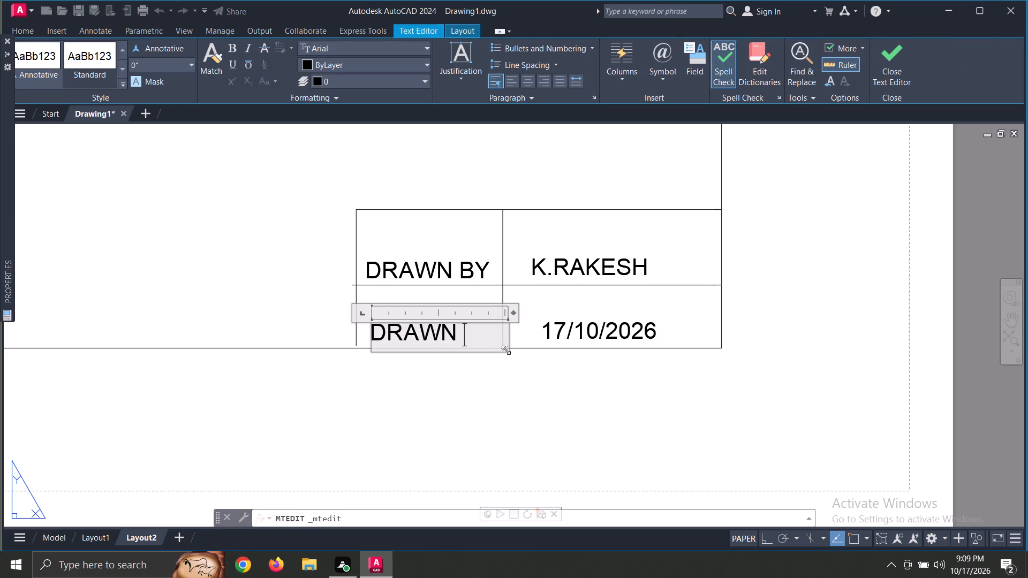
key(BackSpace)
key(BackSpace)
key(BackSpace)
key(BackSpace)
key(a)
key(t)
key(e)
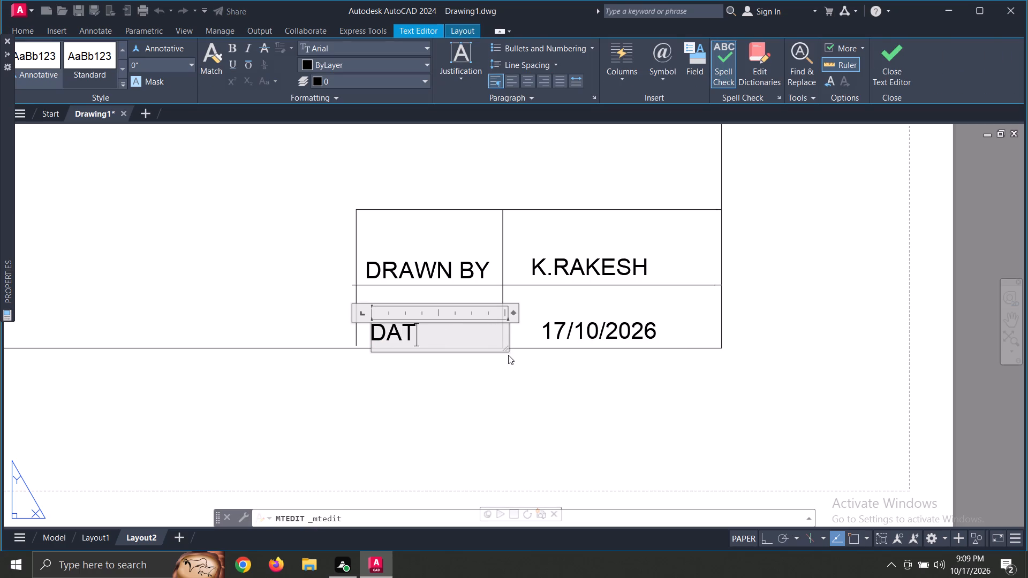
click(488, 394)
Trim the short overhang of the title block's middle line beyond its left edge.
scroll(484, 397, down, 2)
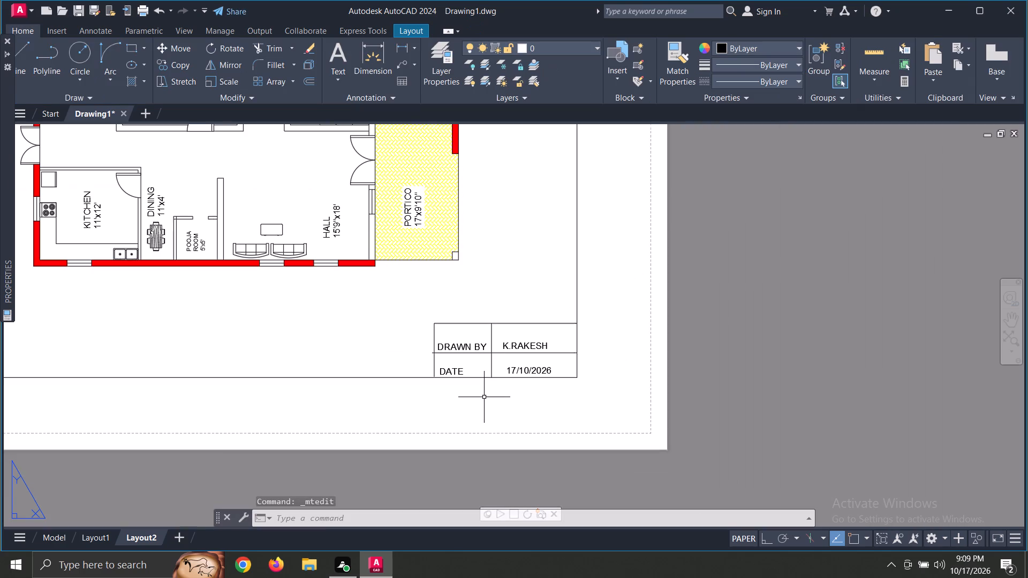
middle_drag(483, 397, 527, 430)
scroll(527, 420, down, 1)
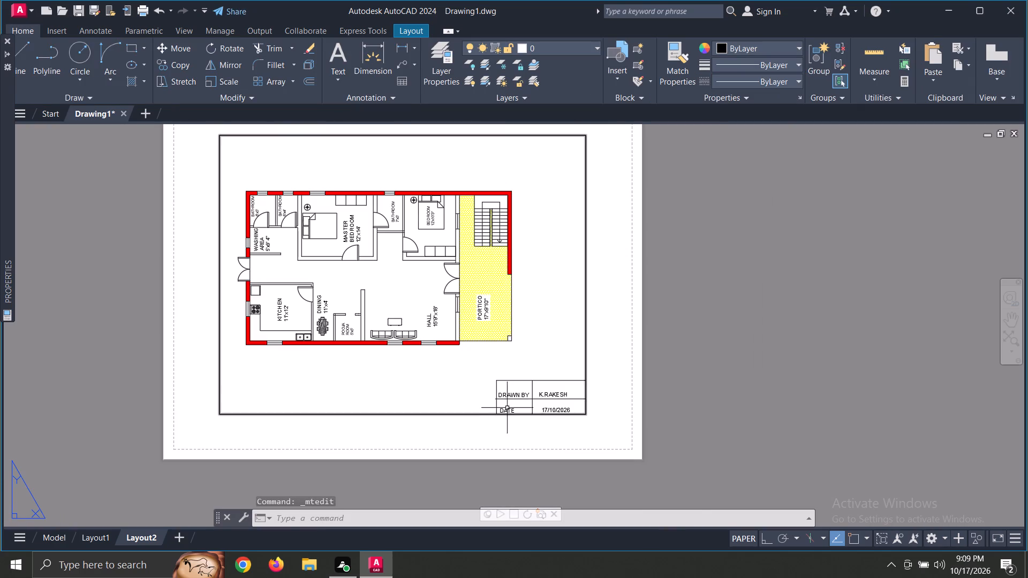
scroll(475, 387, up, 2)
scroll(516, 428, up, 3)
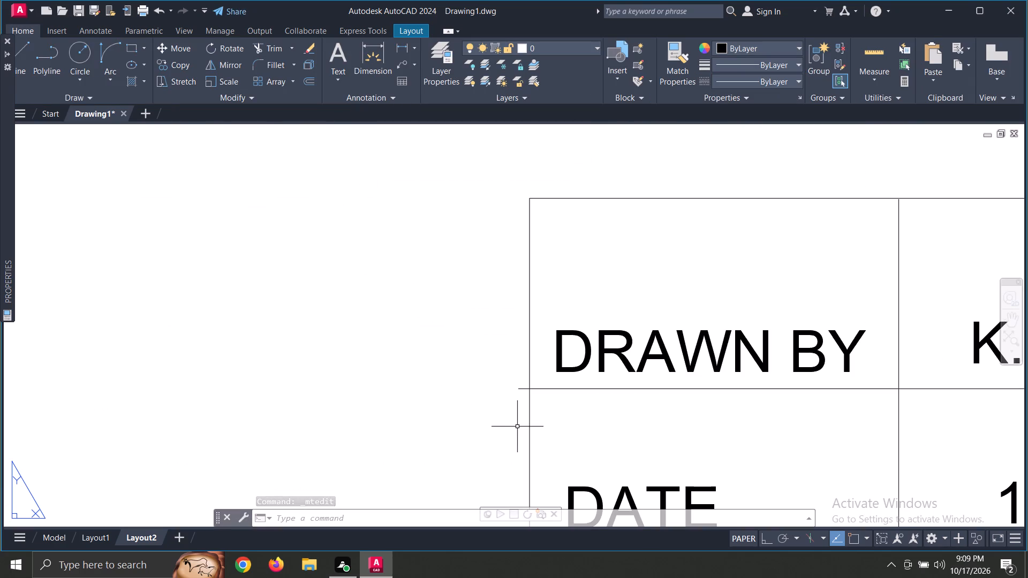
text(TR)
key(space)
key(space)
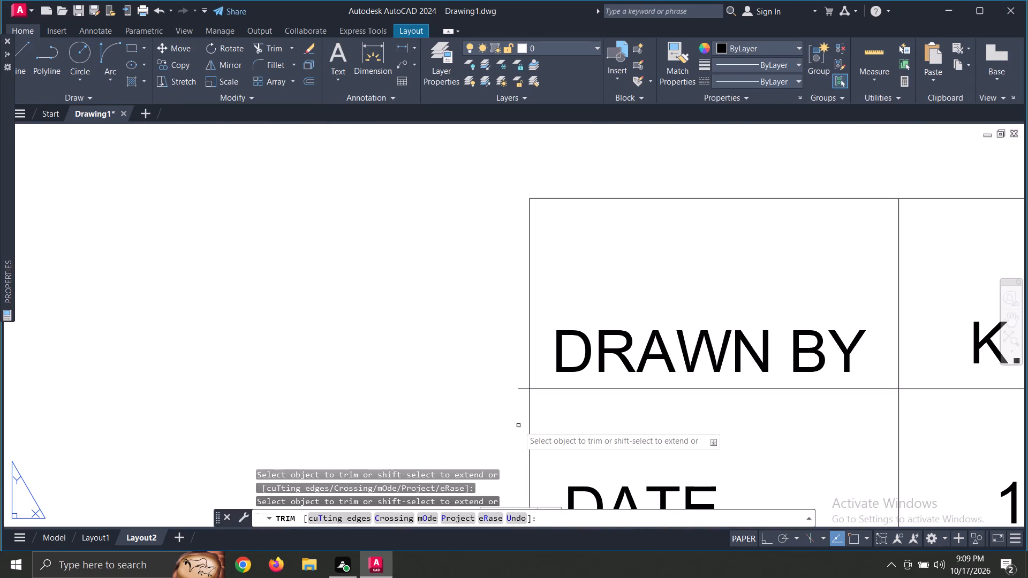
click(520, 390)
scroll(506, 357, down, 4)
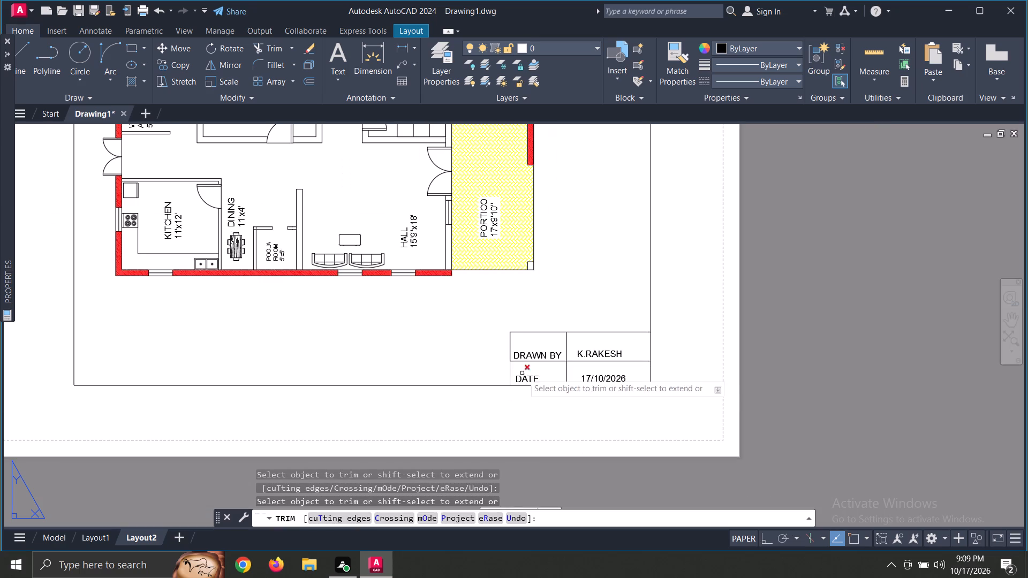
key(Escape)
Export the current layout as a PDF named CANTER CAD 1 in the Documents folder.
scroll(559, 365, down, 3)
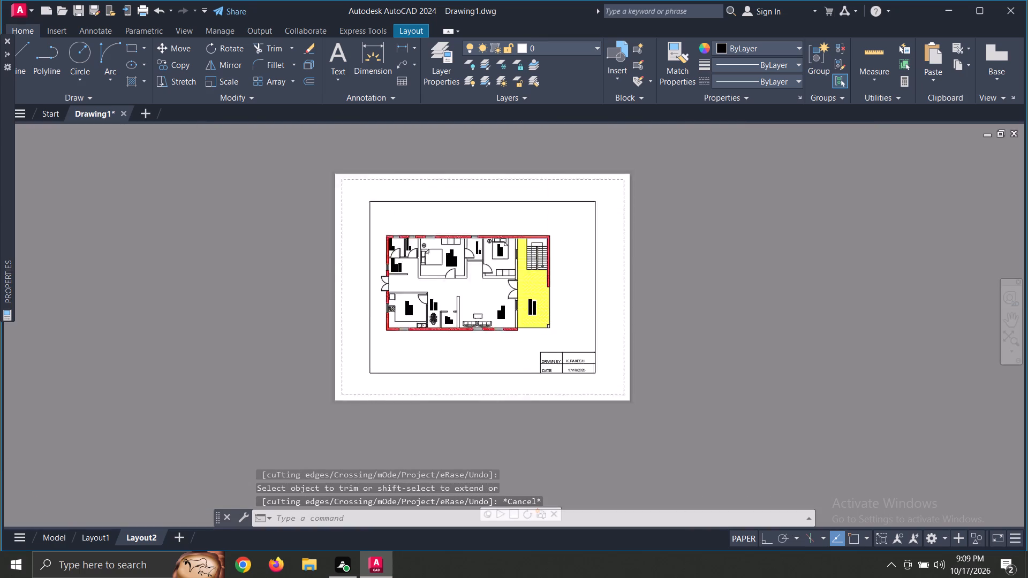
scroll(566, 326, up, 2)
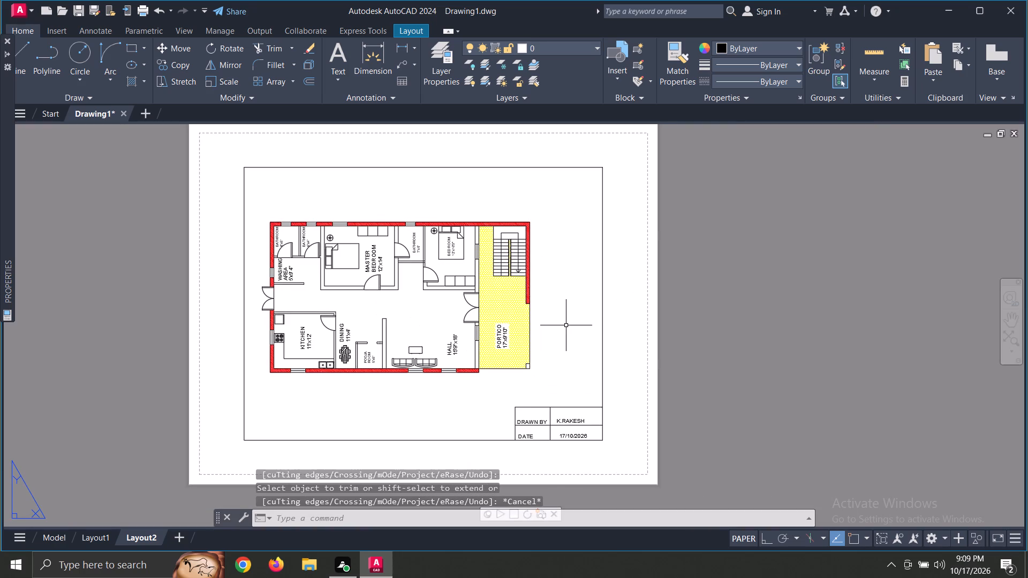
middle_drag(566, 325, 578, 327)
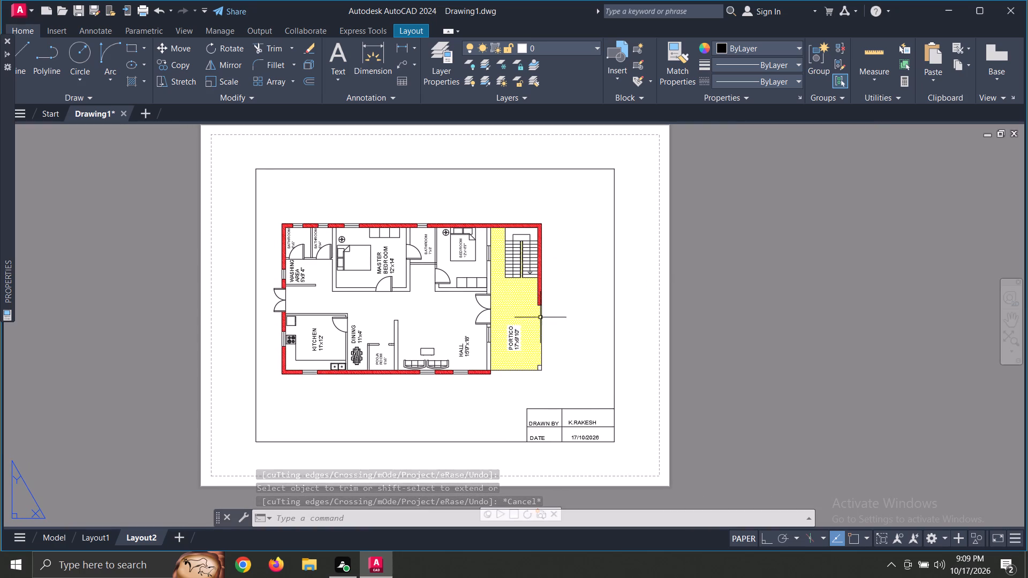
click(11, 6)
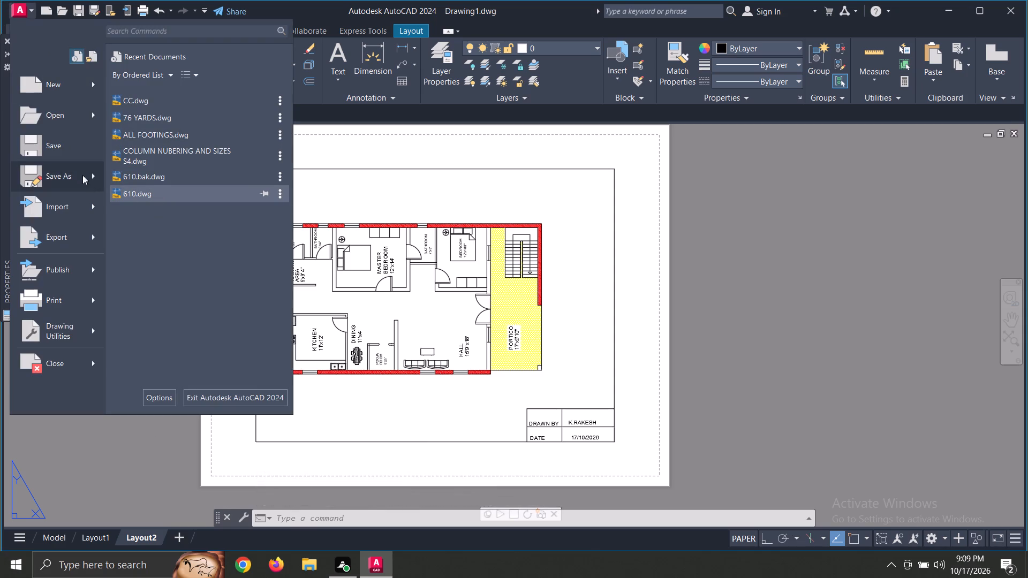
click(66, 241)
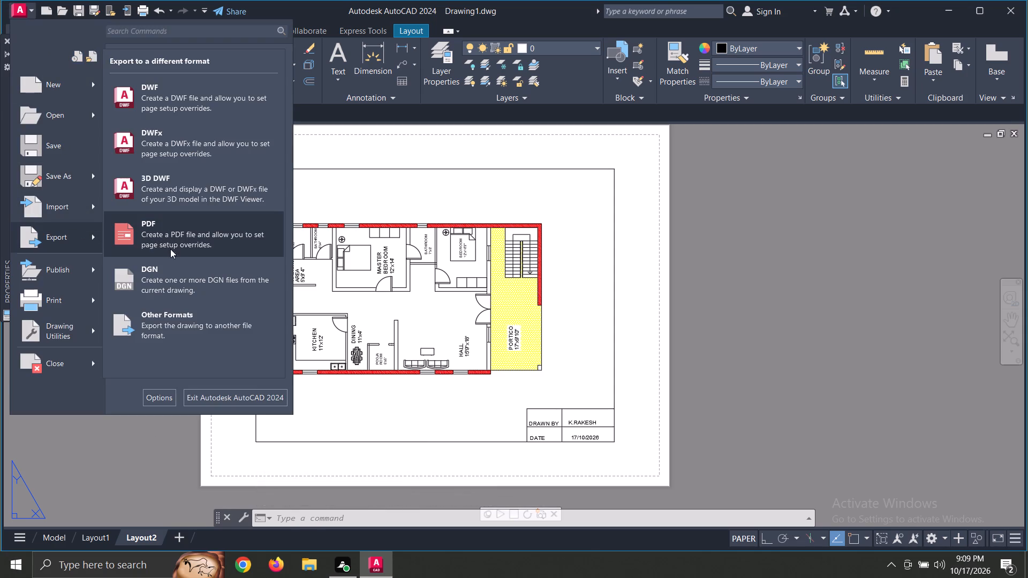
click(179, 239)
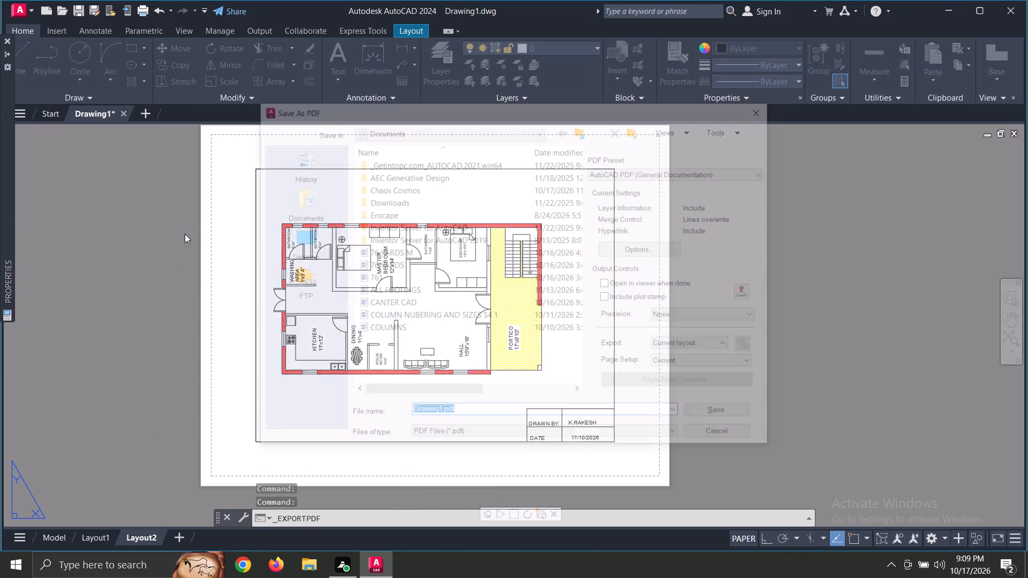
key(BackSpace)
key(BackSpace)
key(BackSpace)
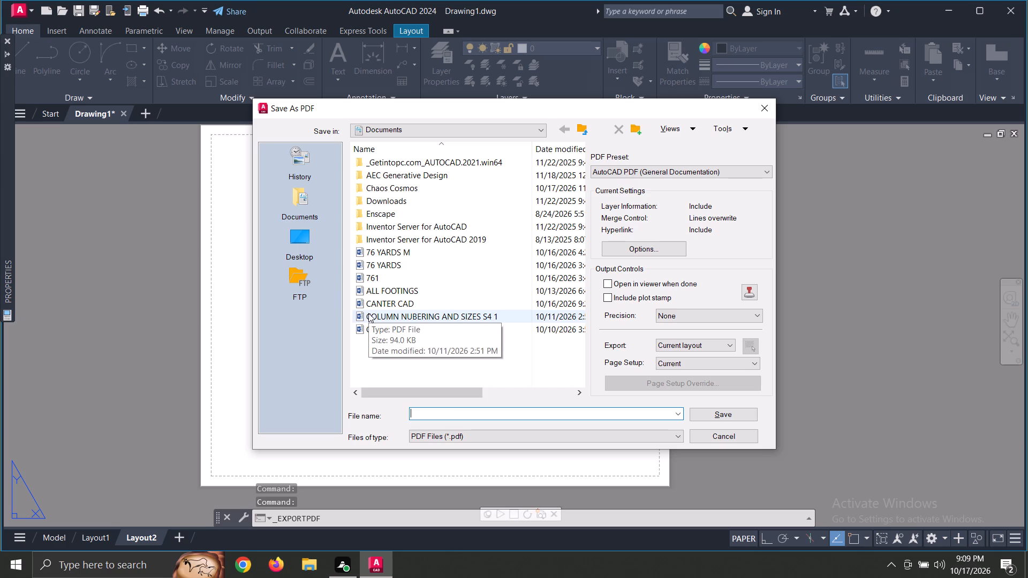
text(CC)
key(BackSpace)
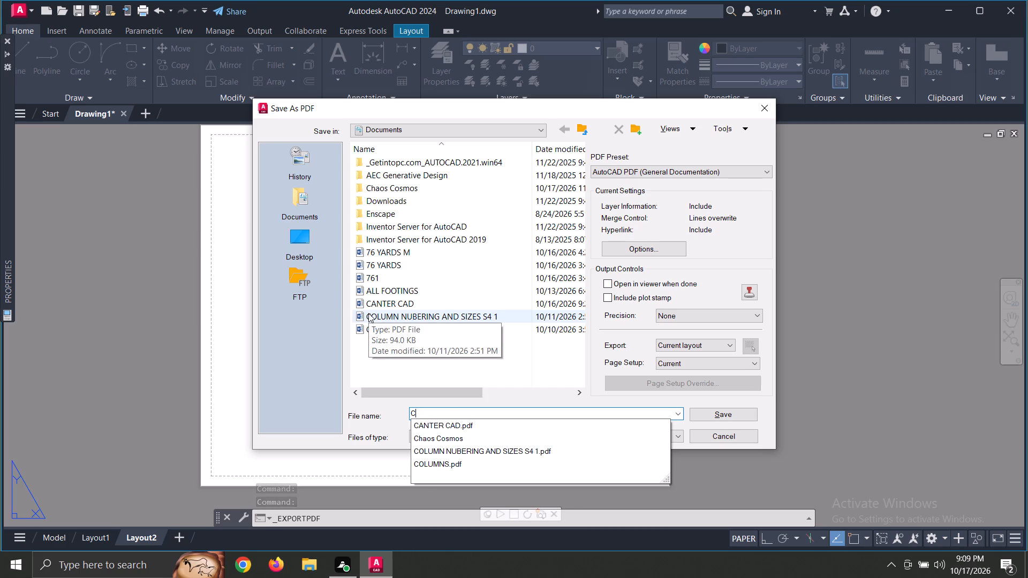
text(ANTER CAD1)
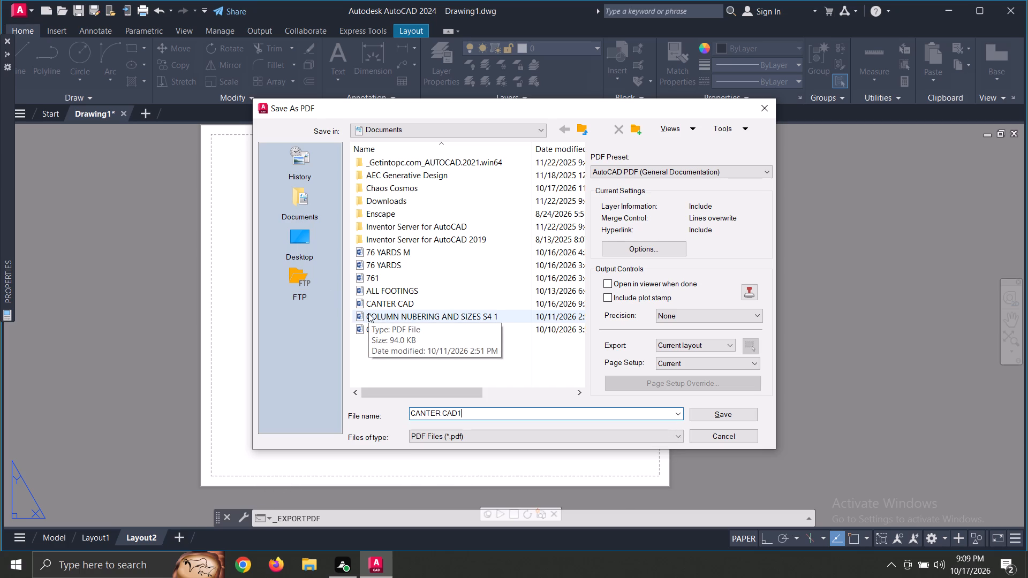
key(BackSpace)
key(space)
text(1)
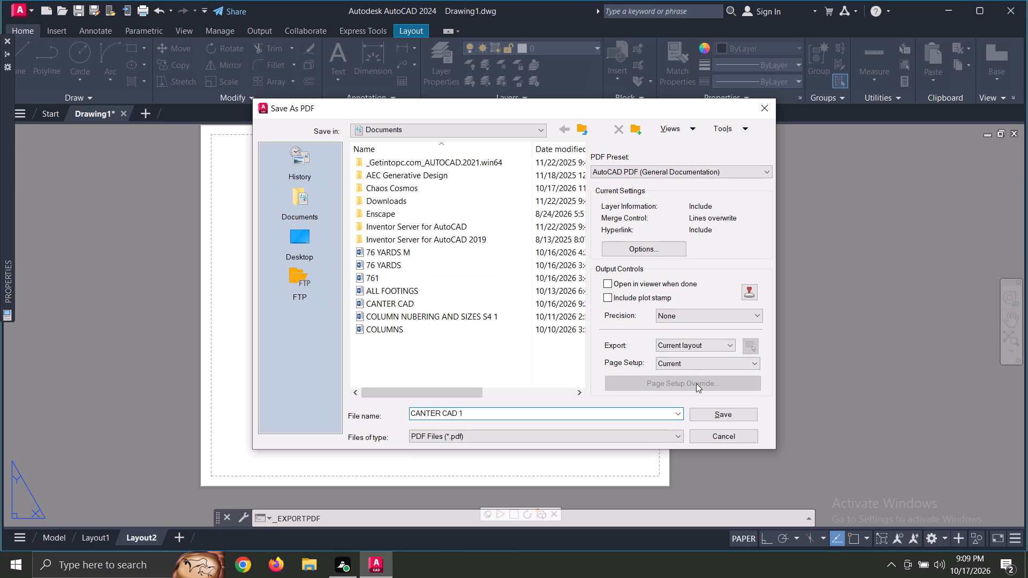
click(712, 414)
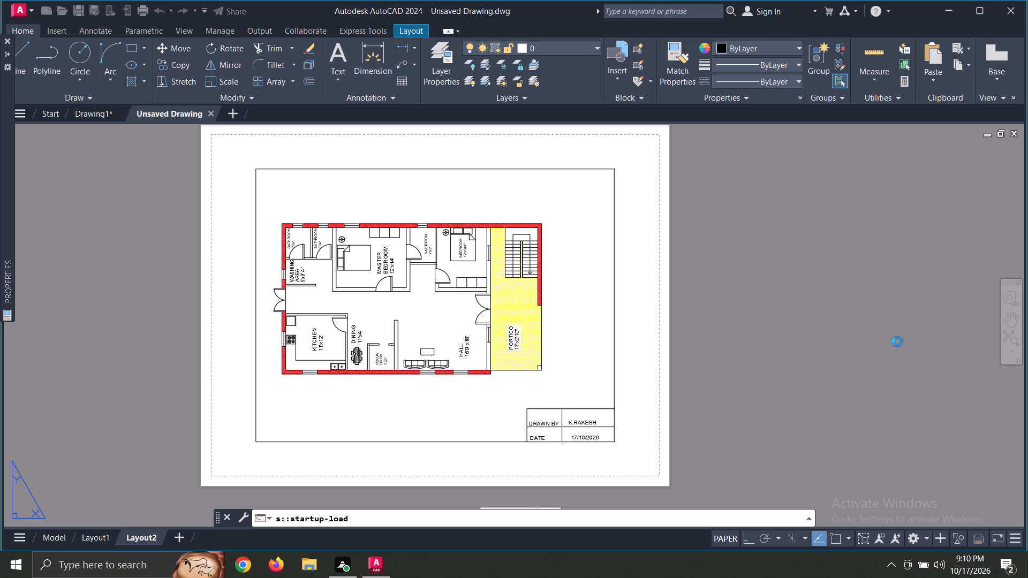
Switch to File Explorer and try to open the exported CANTER CAD 1 PDF from the Documents folder.
click(296, 574)
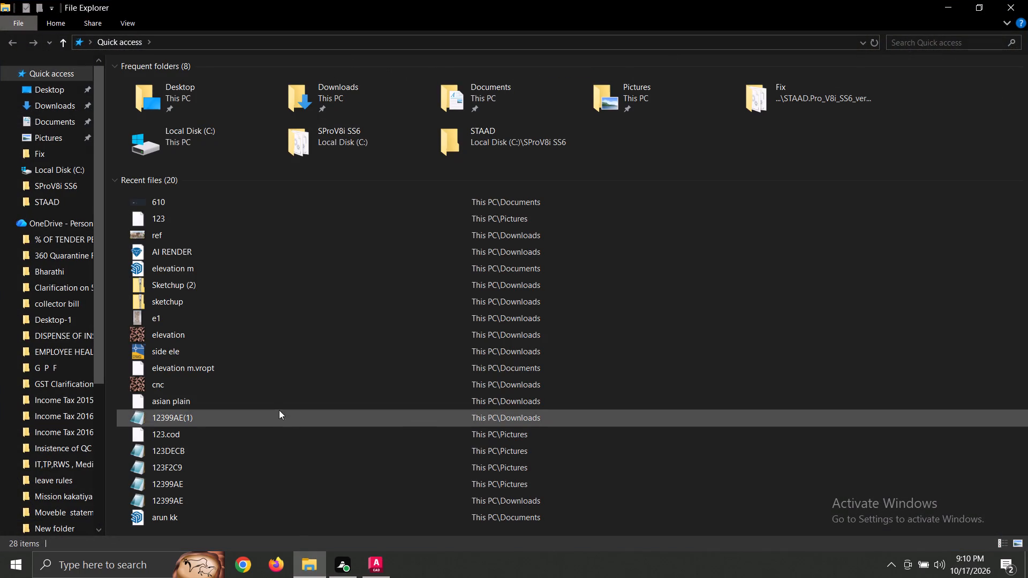
click(55, 120)
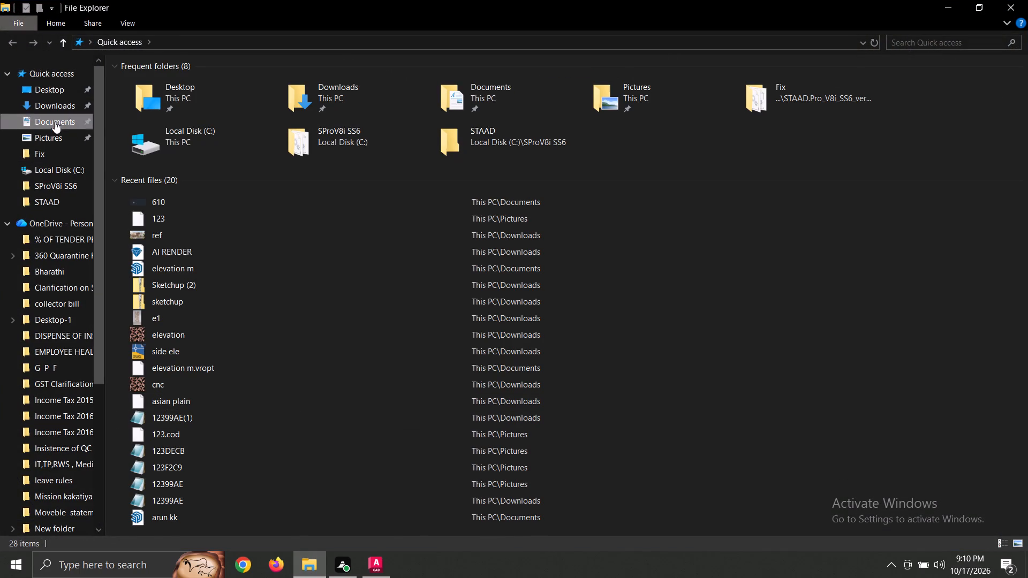
scroll(261, 269, down, 1)
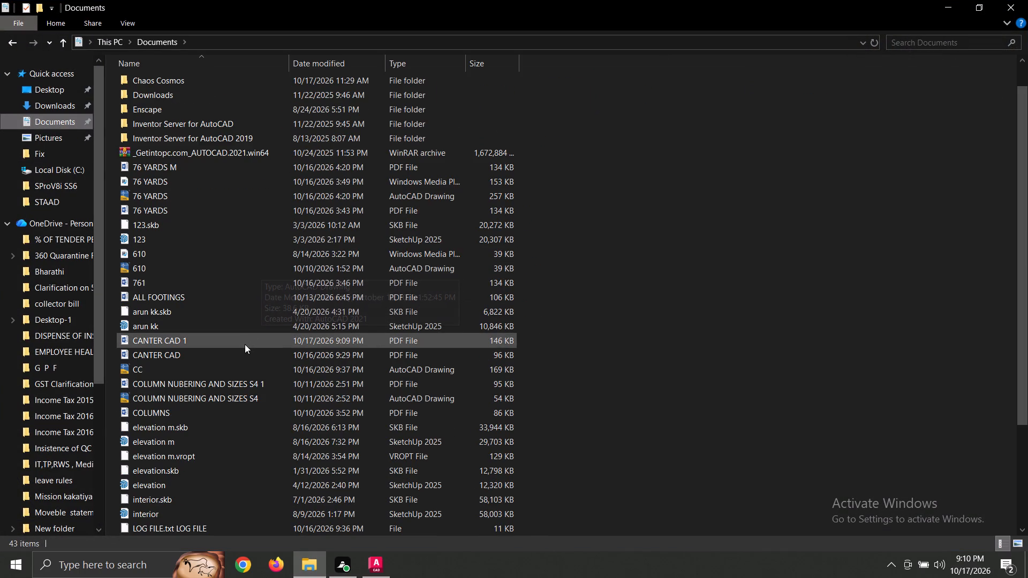
right_click(245, 344)
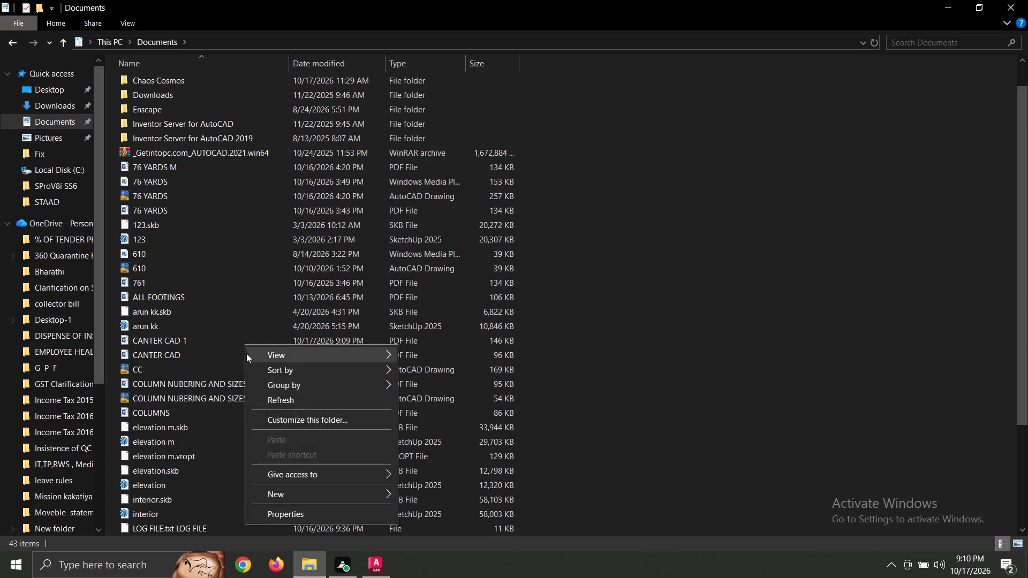
double_click(215, 341)
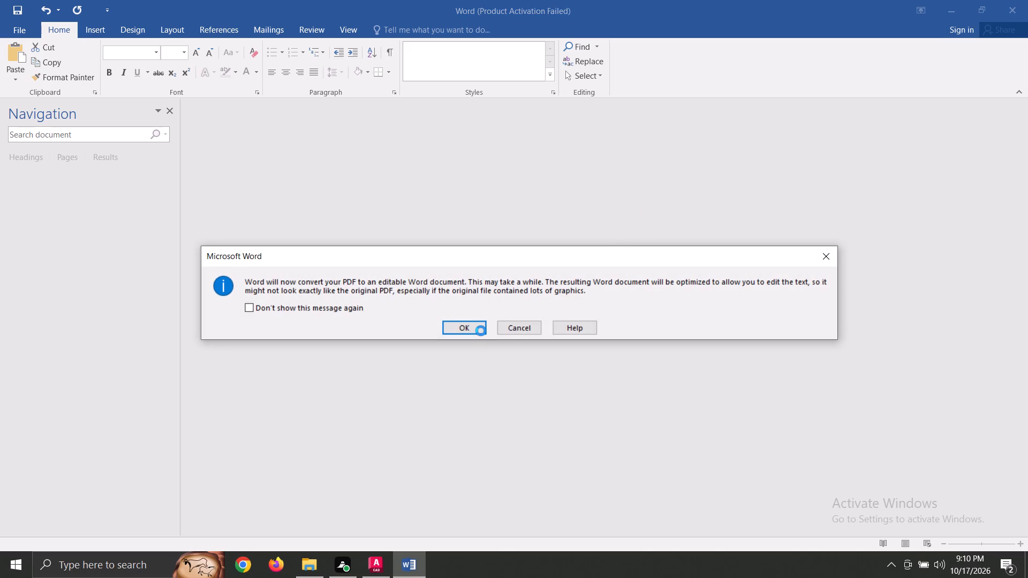
click(514, 331)
click(469, 330)
double_click(825, 257)
Switch to AutoCAD, save the drawing as CANTERCAD 2 in the Documents folder, and close AutoCAD.
click(382, 565)
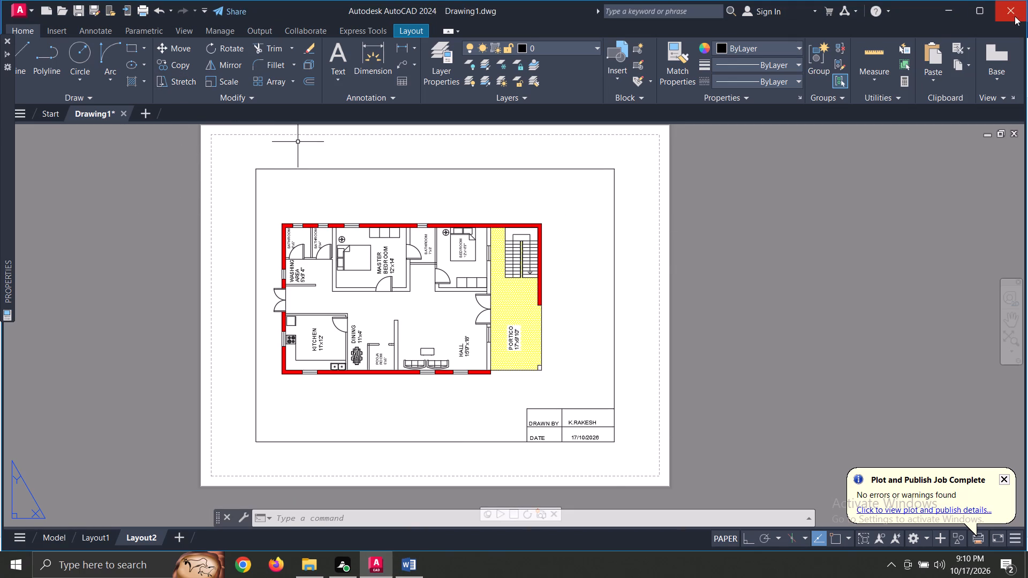
click(81, 13)
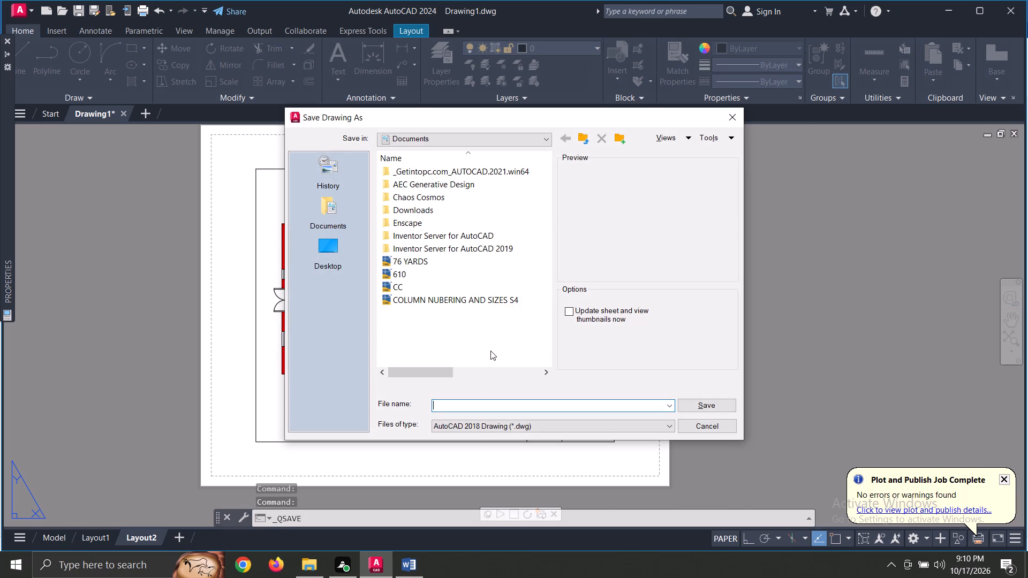
text(CAN)
text(TERCAD)
key(space)
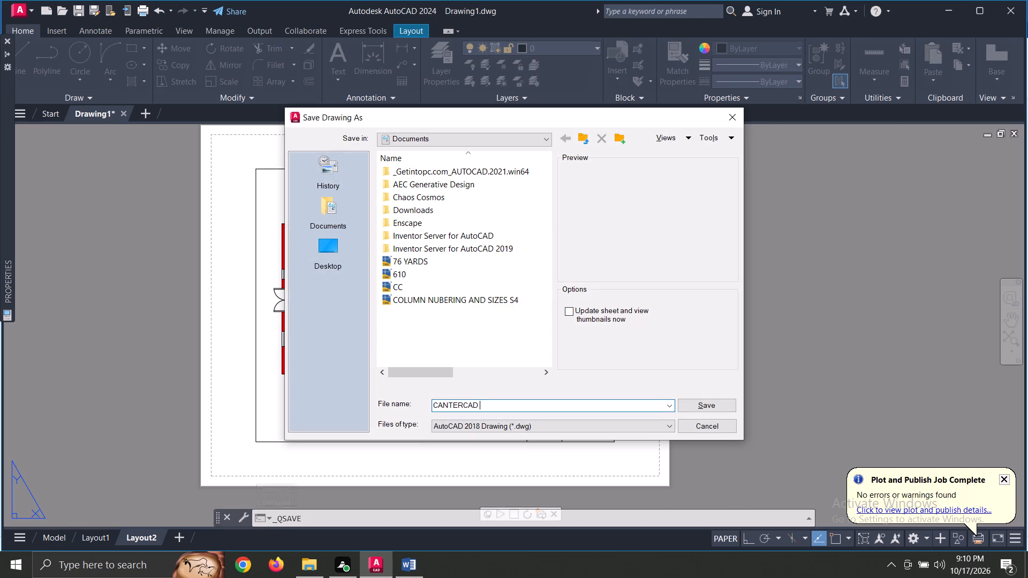
key(2)
key(Return)
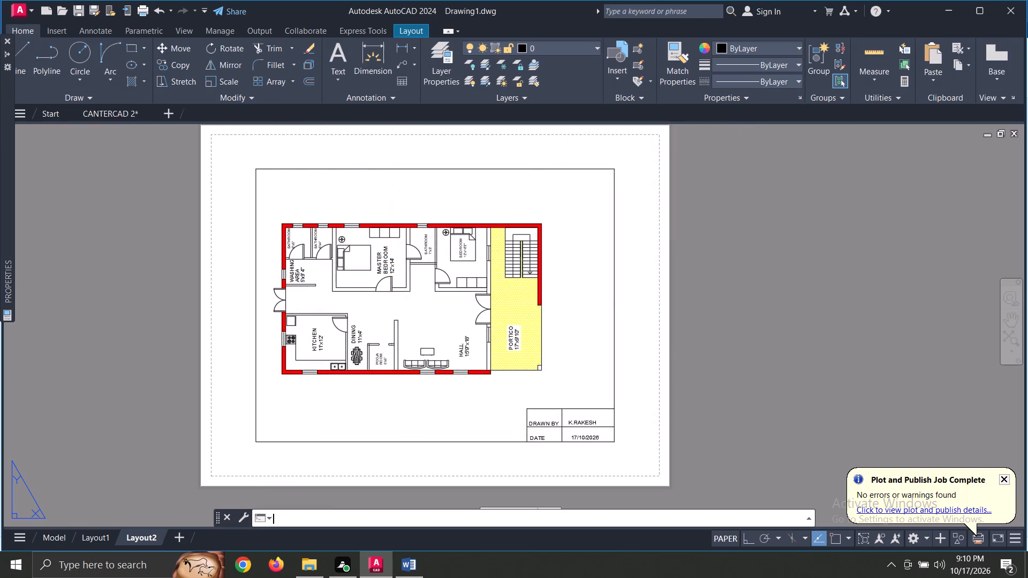
click(1008, 11)
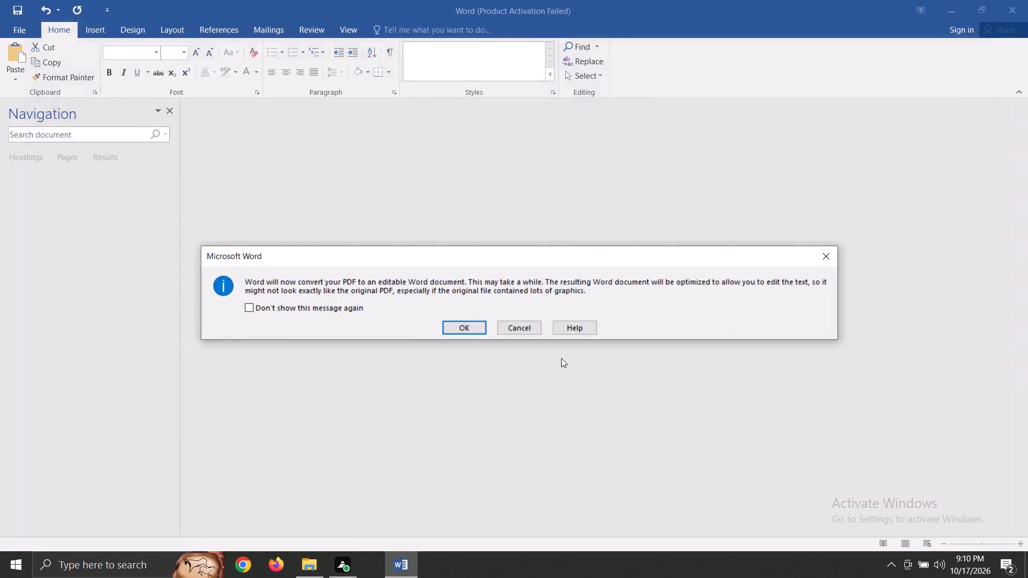
Cancel Word's pending conversion of the PDF and close the empty Word window.
click(523, 333)
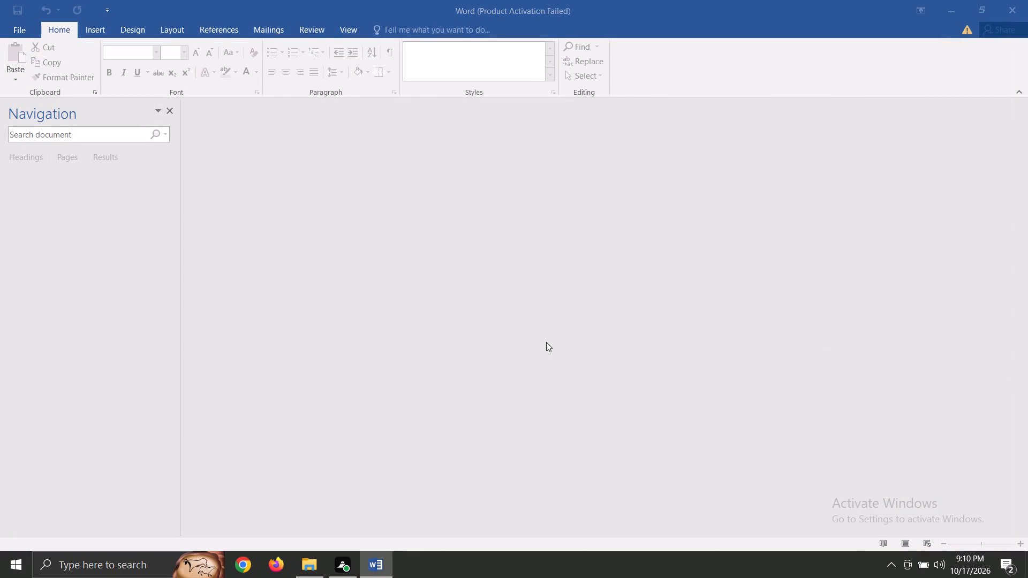
click(647, 410)
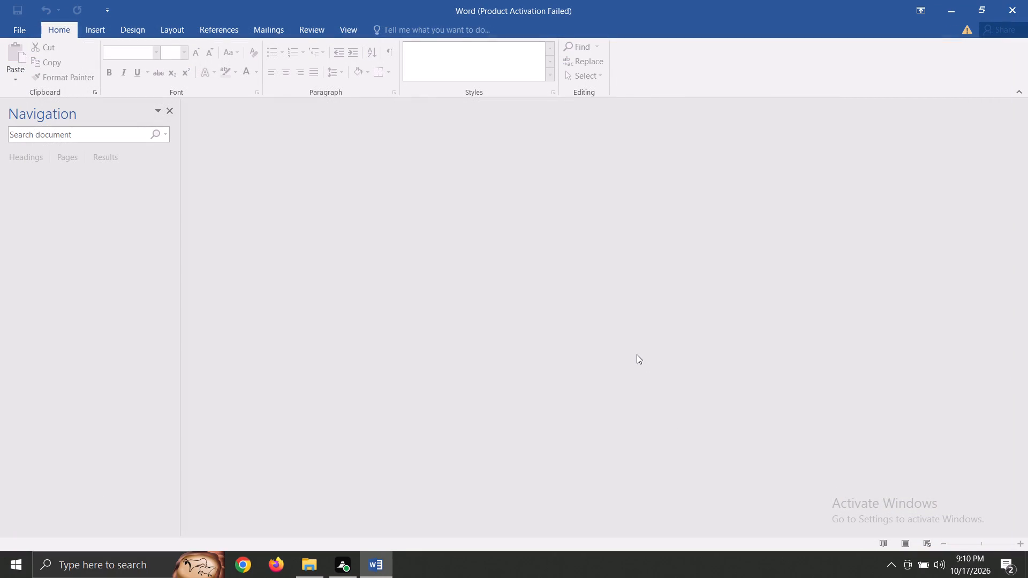
scroll(637, 352, down, 4)
scroll(637, 352, up, 5)
scroll(692, 310, down, 5)
scroll(693, 307, up, 7)
scroll(694, 302, down, 7)
click(1018, 11)
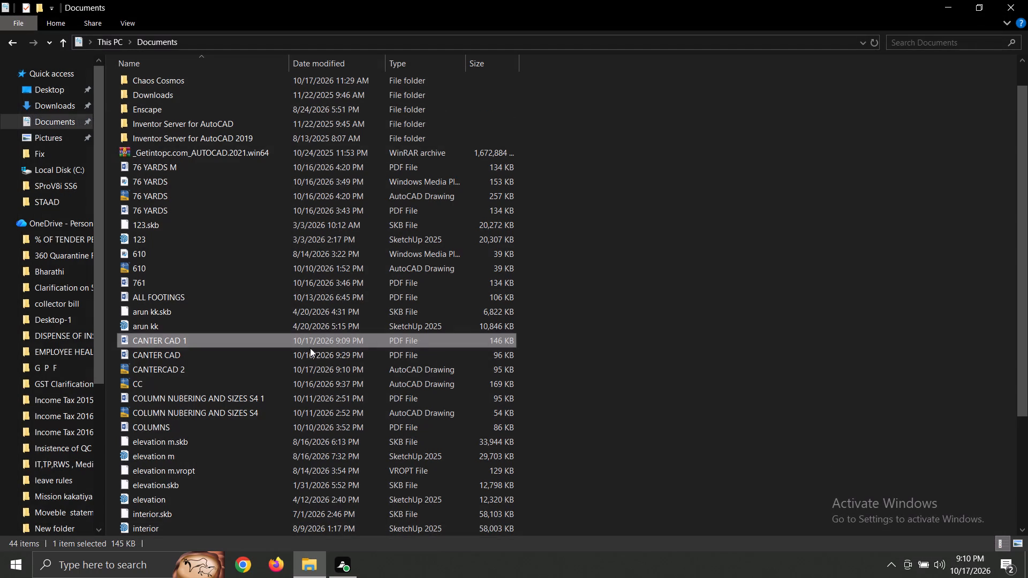
Open the CANTER CAD 1 PDF from Documents in Google Chrome, examine the floor plan and title block, and close the browser.
double_click(275, 341)
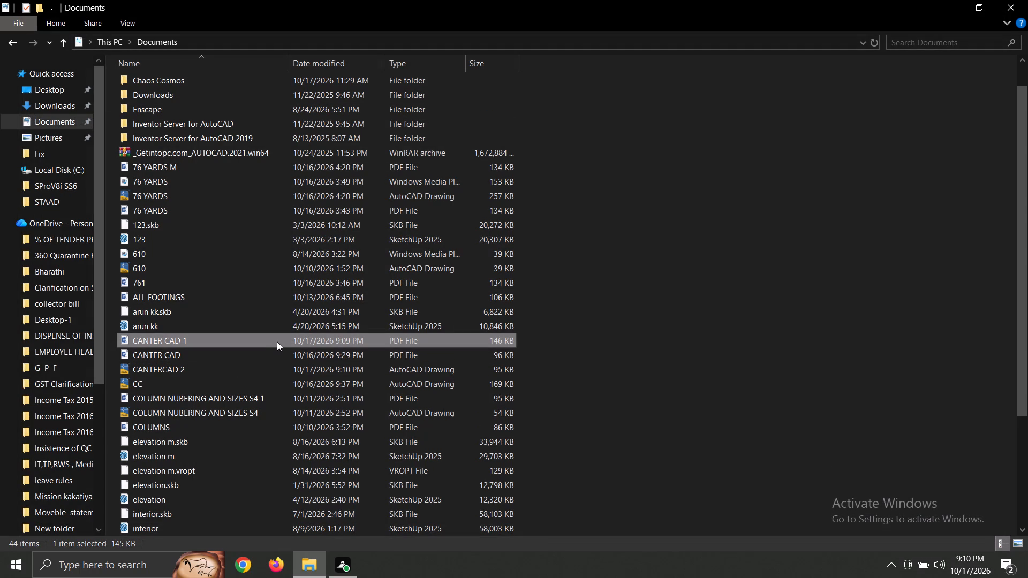
right_click(277, 340)
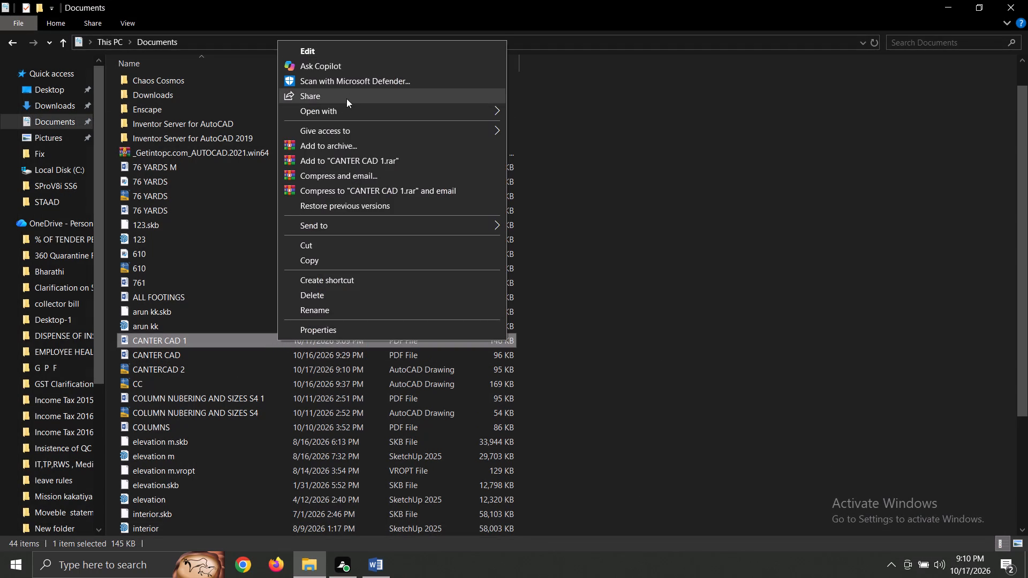
click(342, 116)
click(533, 138)
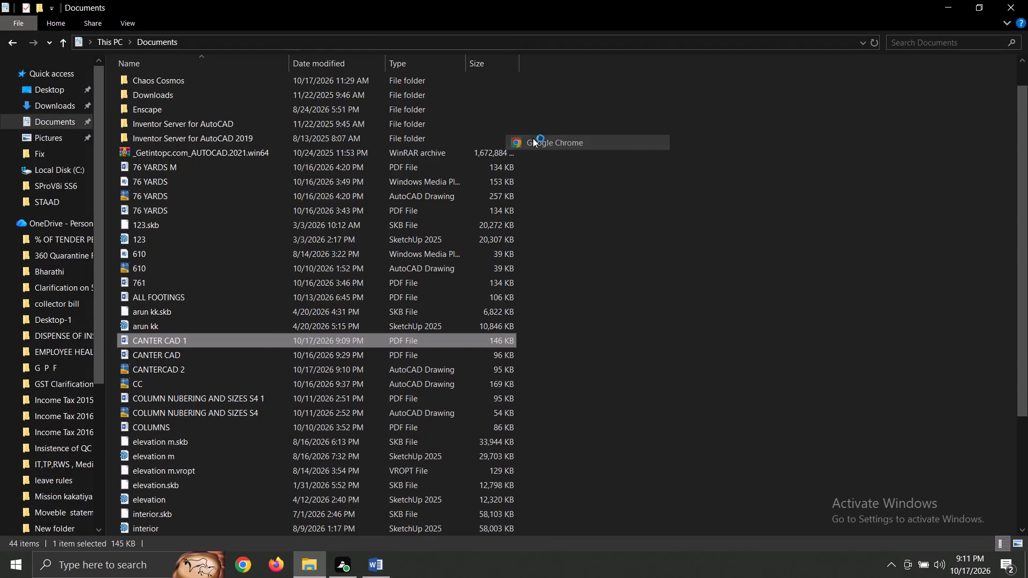
scroll(602, 299, down, 2)
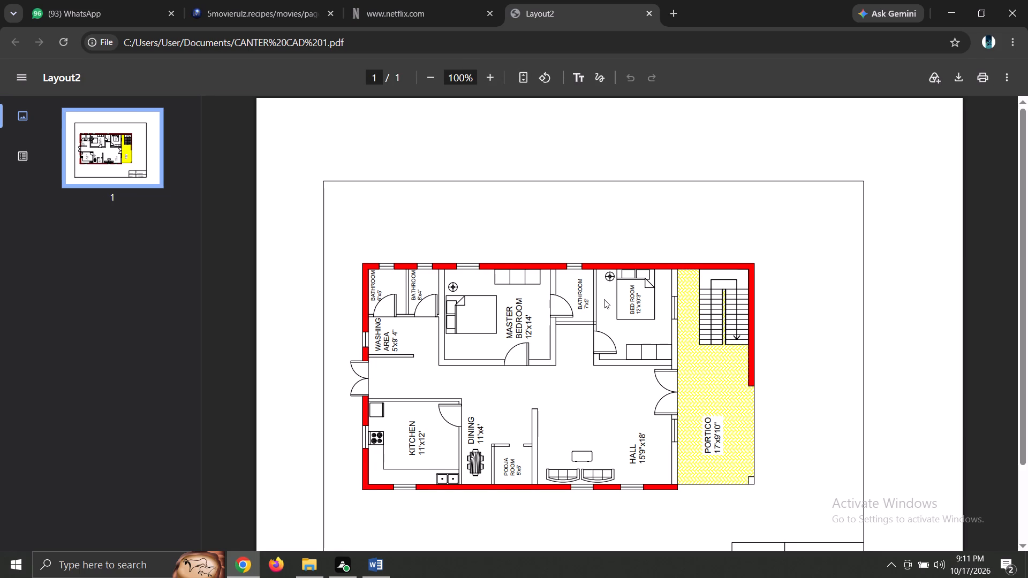
scroll(604, 299, down, 1)
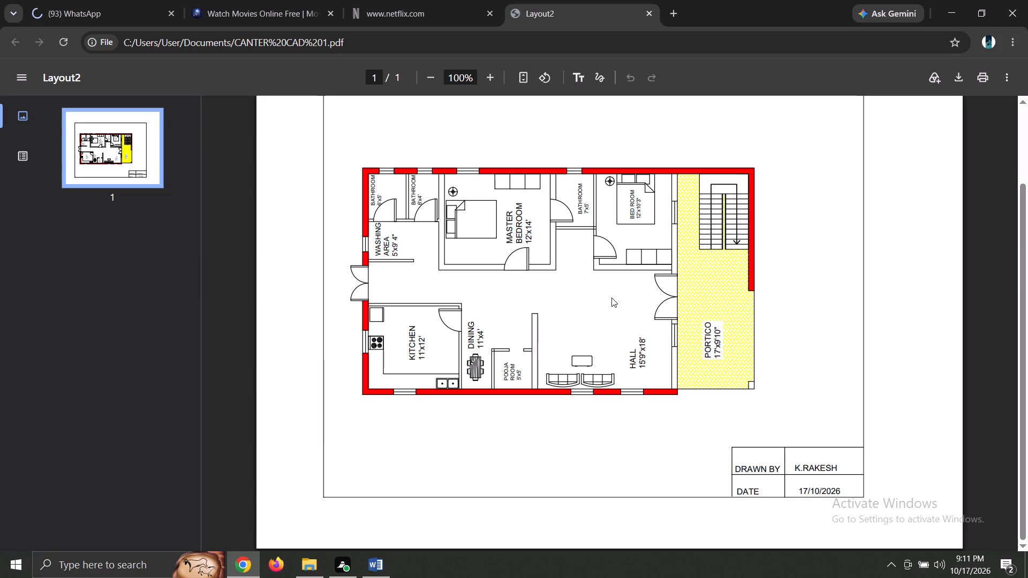
click(1010, 6)
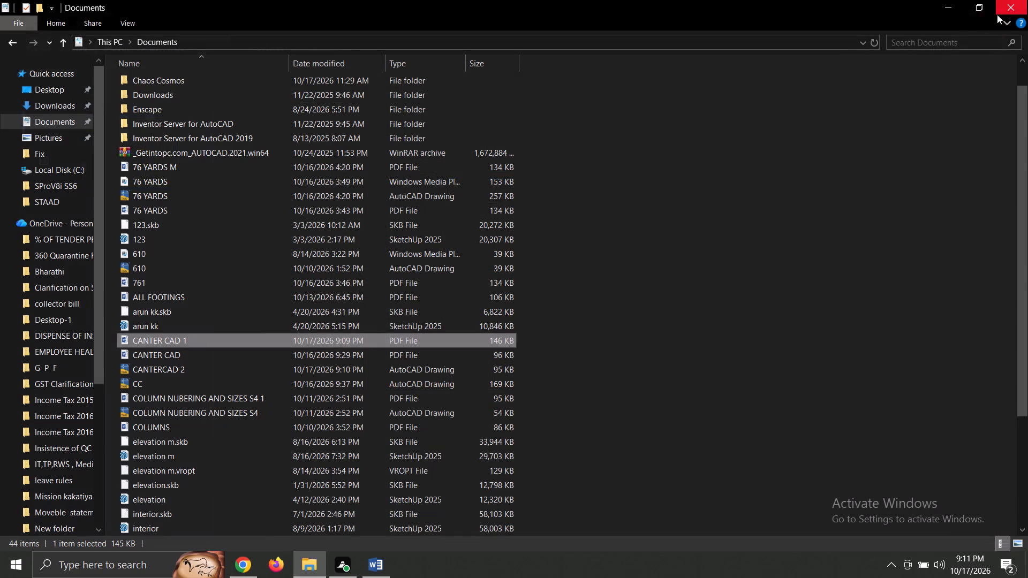
Open the saved CANTERCAD 2 drawing from Documents in AutoCAD to check its layout, and close AutoCAD.
double_click(308, 370)
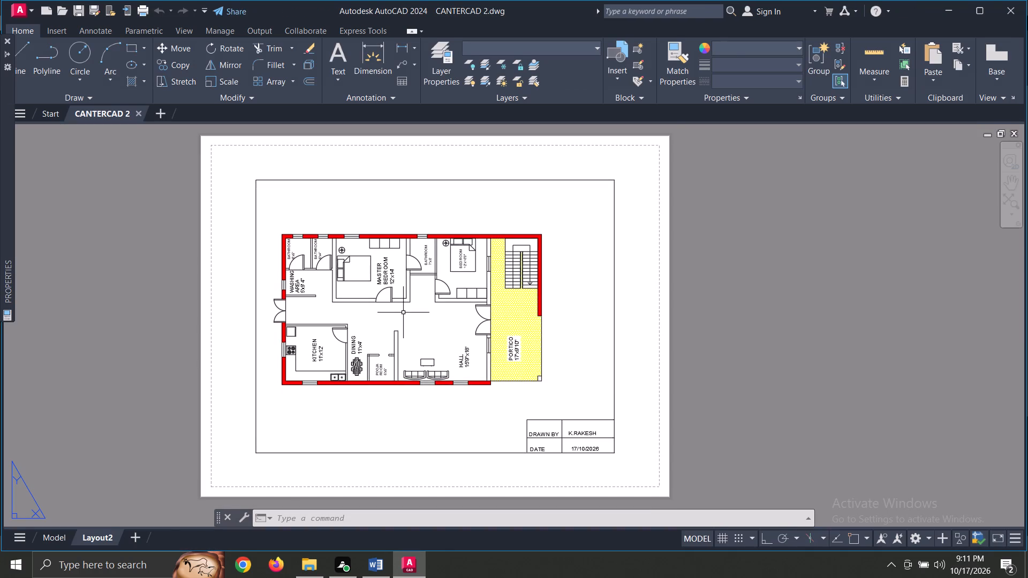
click(1014, 12)
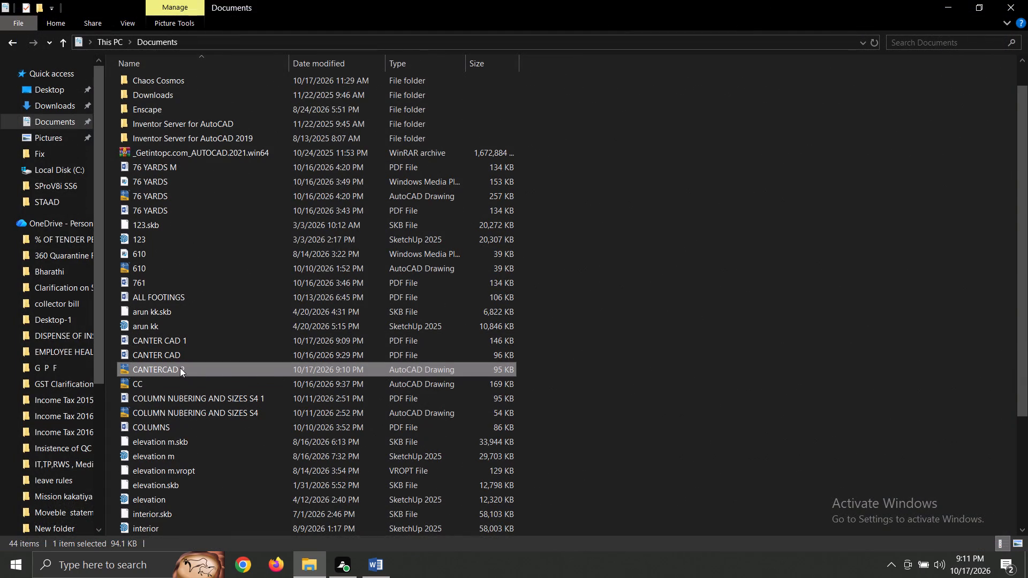
click(180, 367)
click(182, 367)
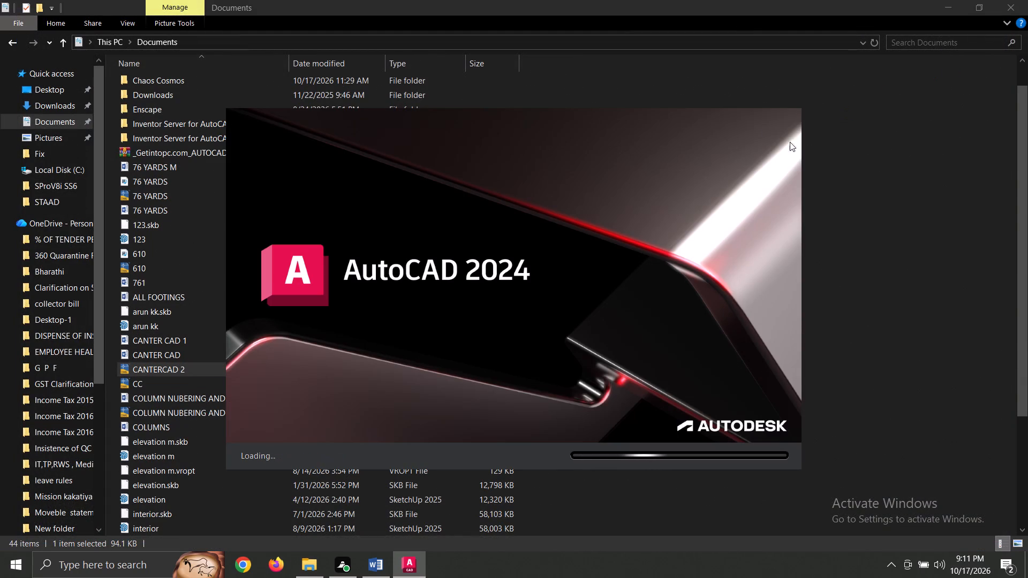
triple_click(787, 119)
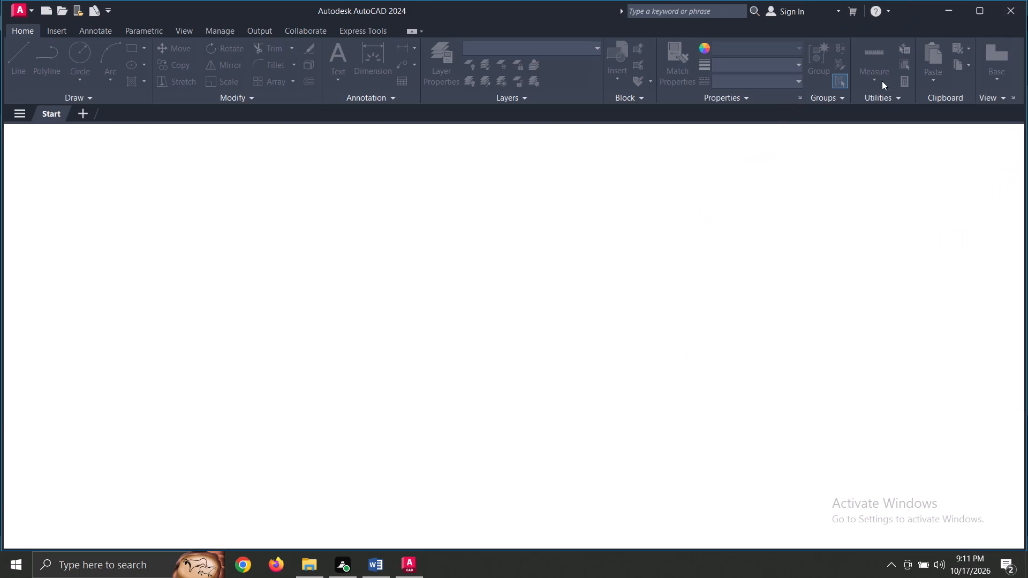
click(1003, 9)
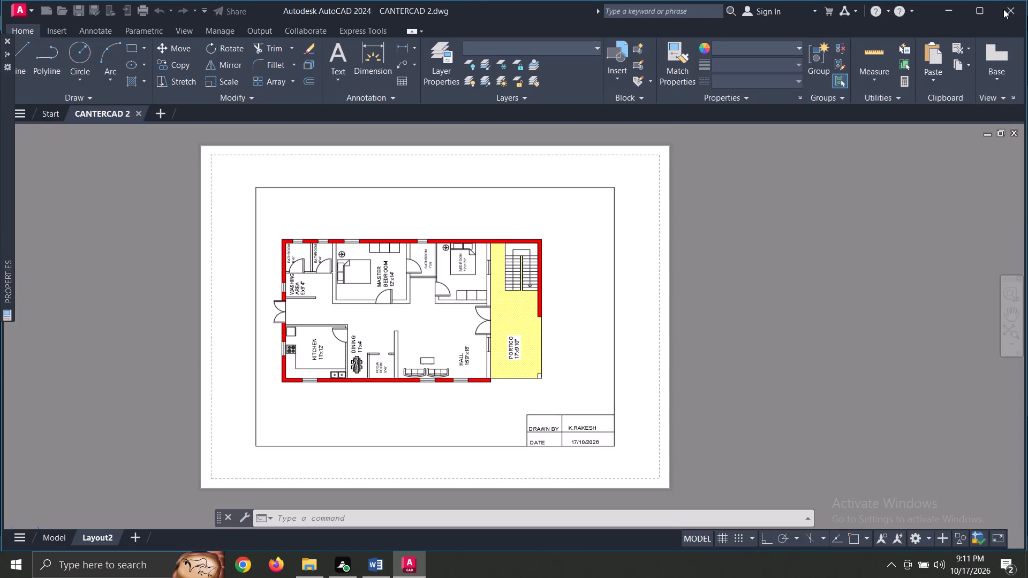
click(1010, 9)
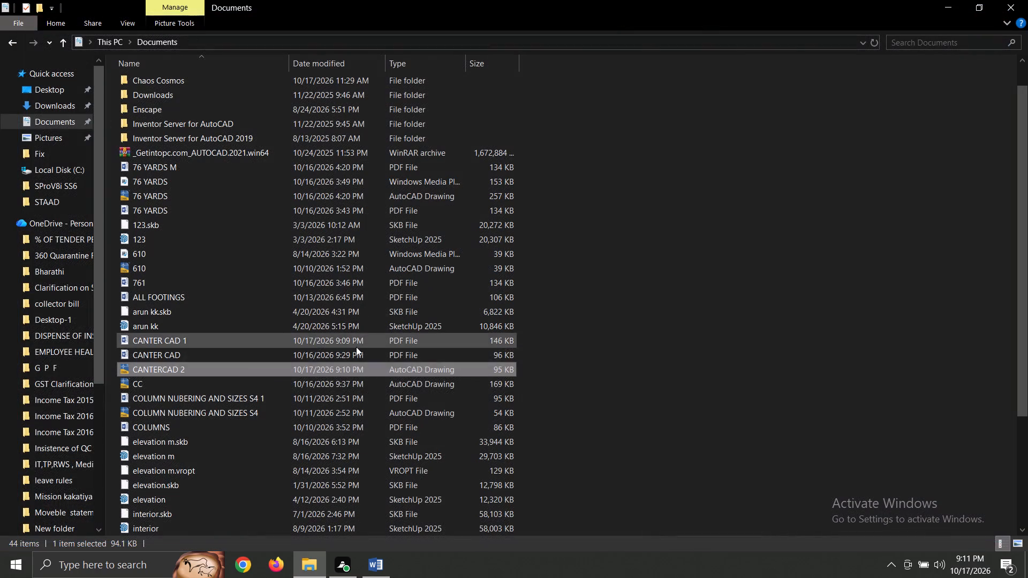
Rename the CANTERCAD 2 drawing file in the Documents folder as CANTERCAD 1.
right_click(170, 365)
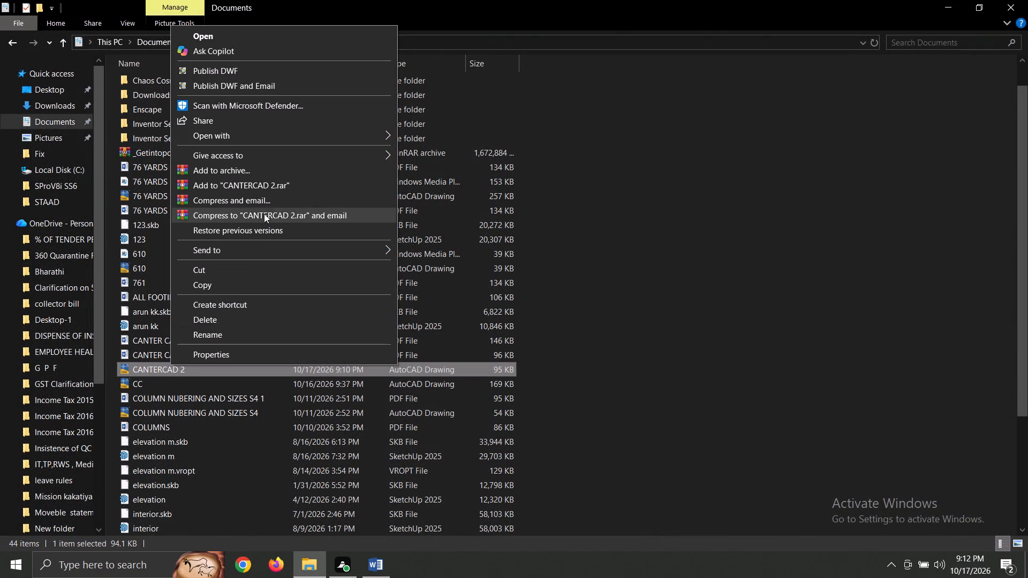
right_click(142, 367)
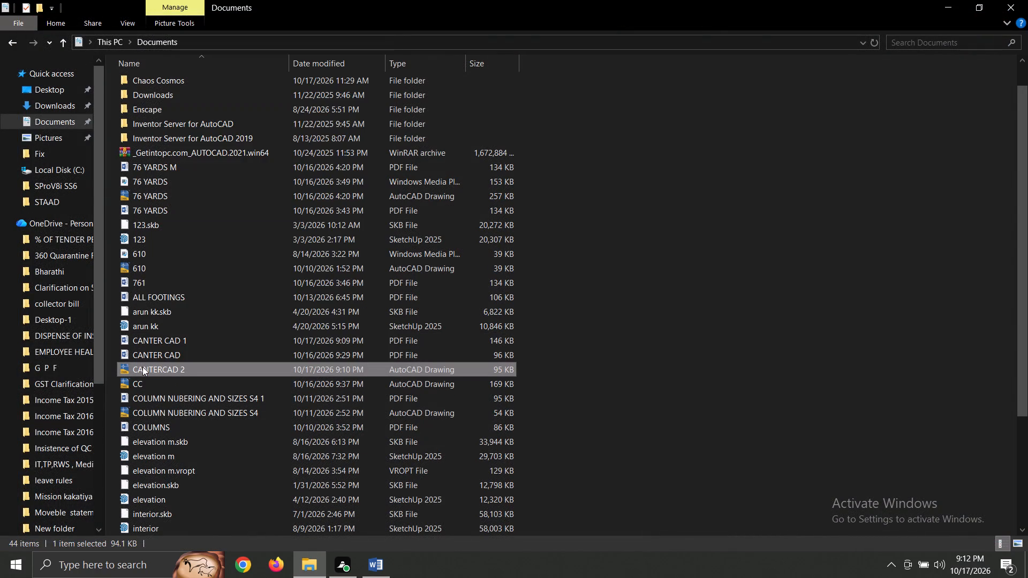
right_click(142, 367)
right_click(142, 367)
right_click(142, 367)
click(146, 366)
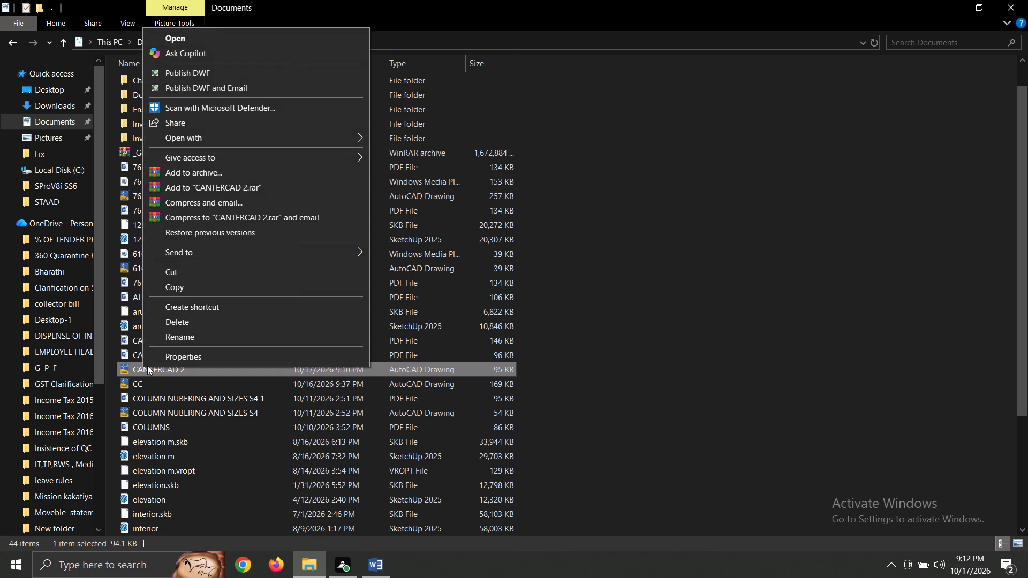
click(195, 334)
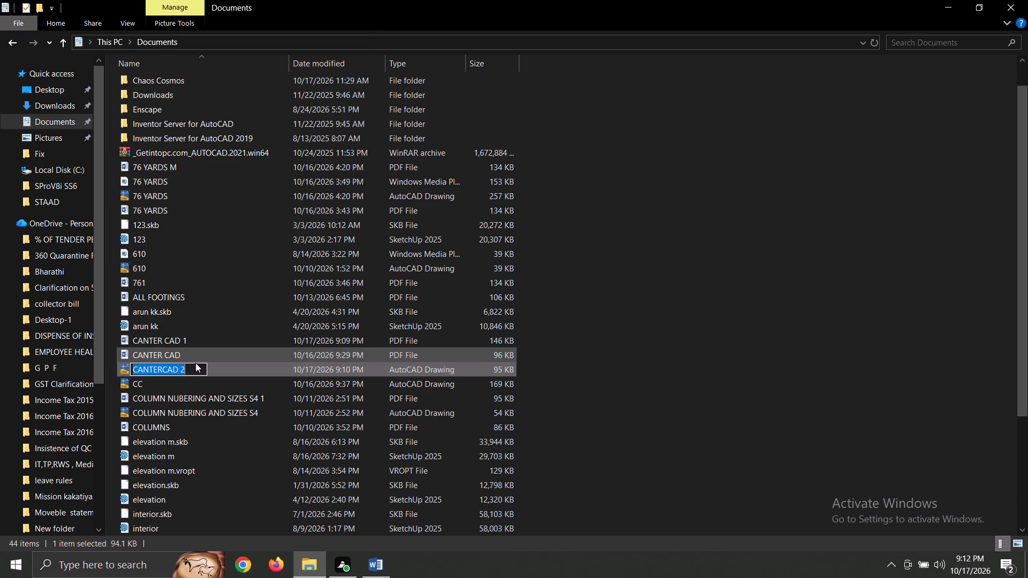
click(194, 371)
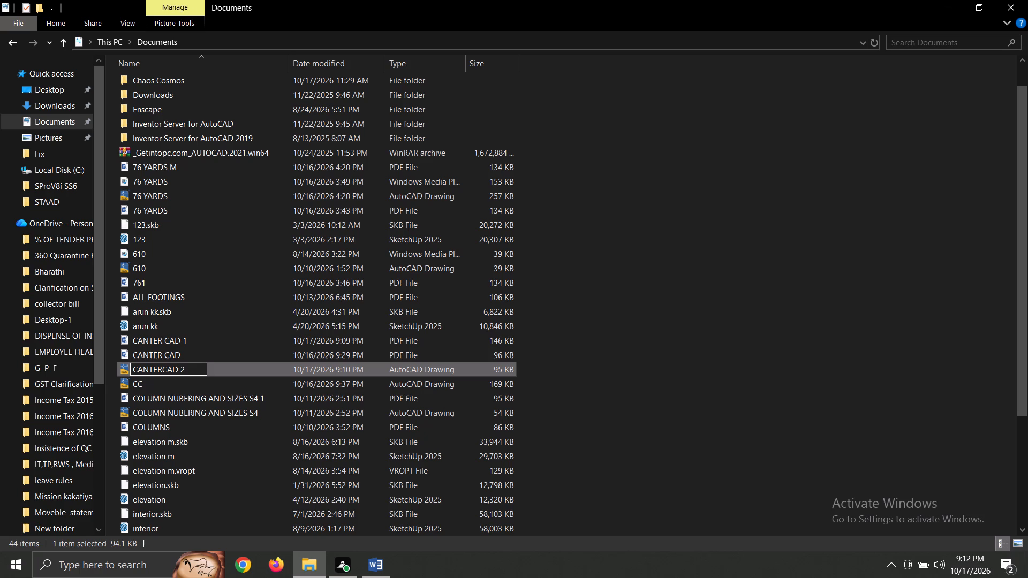
key(BackSpace)
key(1)
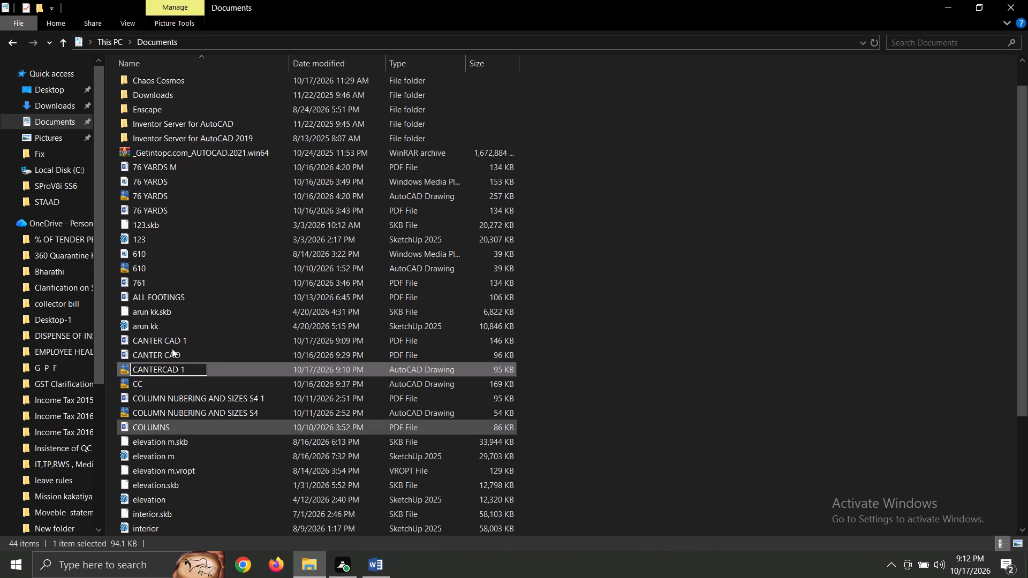
click(701, 264)
Open the CANTER CAD 1 PDF in Google Chrome to view the plan again, and close the browser.
double_click(191, 346)
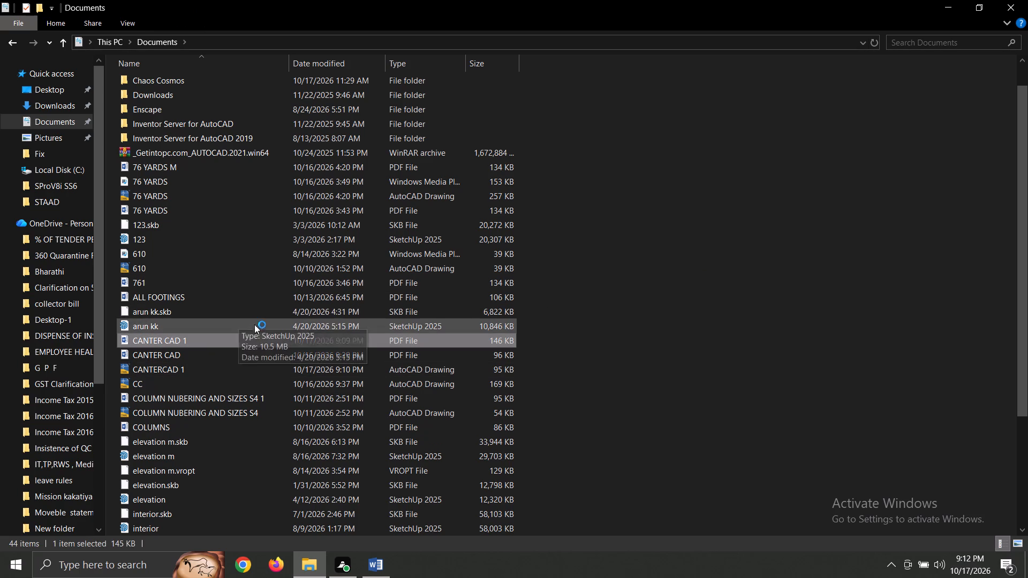
right_click(232, 343)
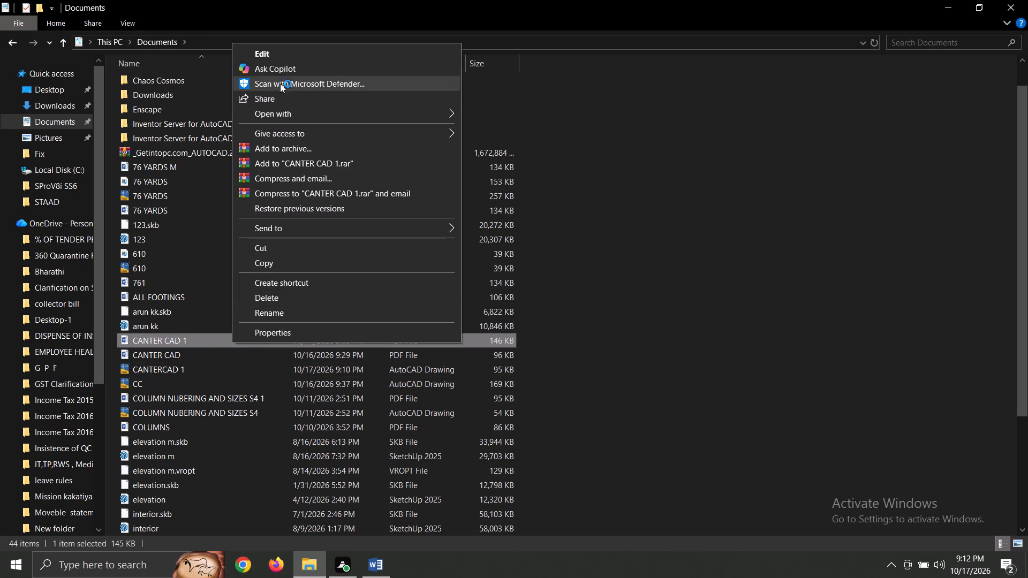
click(278, 118)
click(470, 142)
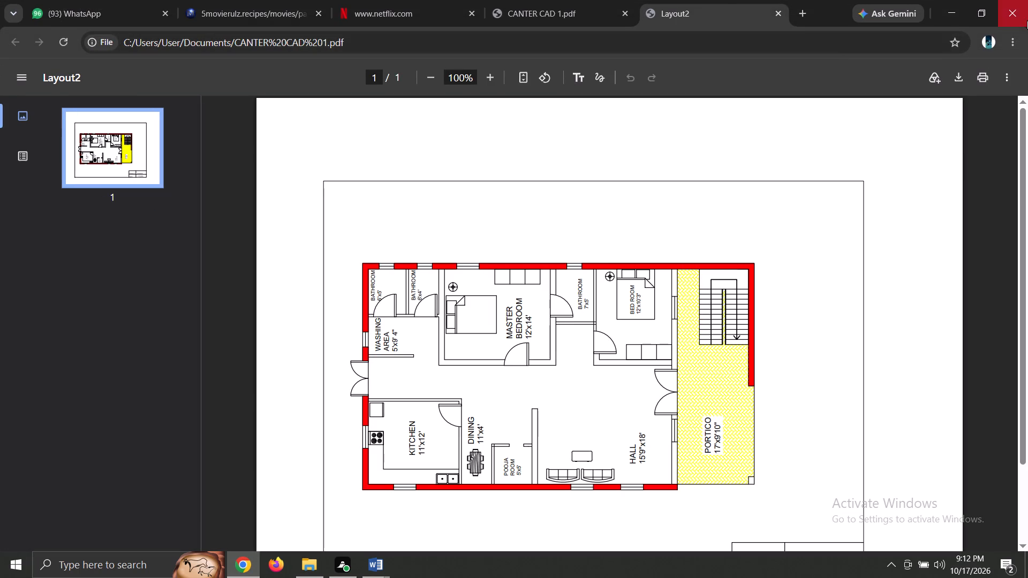
click(1023, 13)
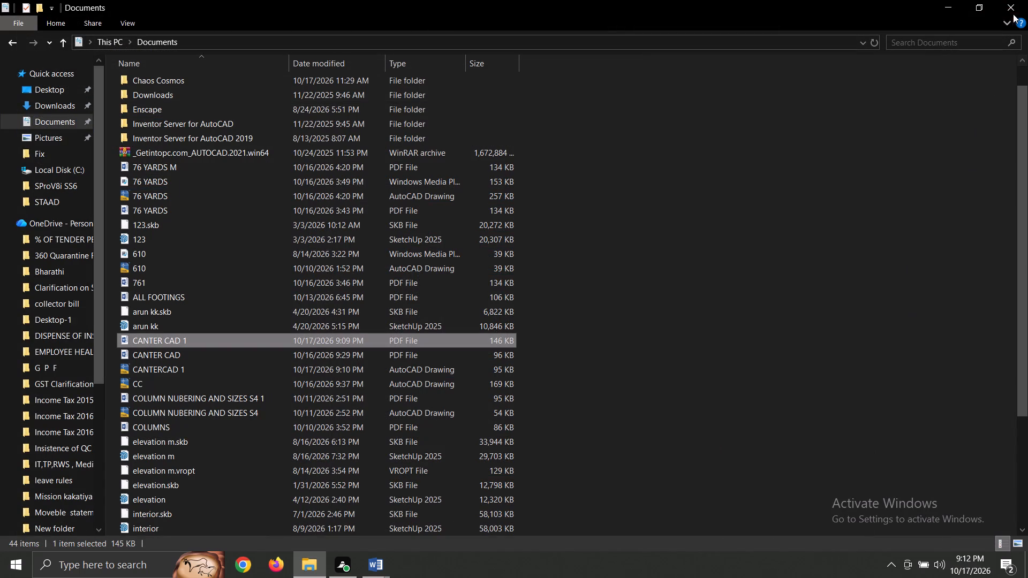
Close File Explorer and clear Word's pending PDF conversions, closing the converted CANTER CAD 1 document and dismissing the activation wizard.
click(1008, 10)
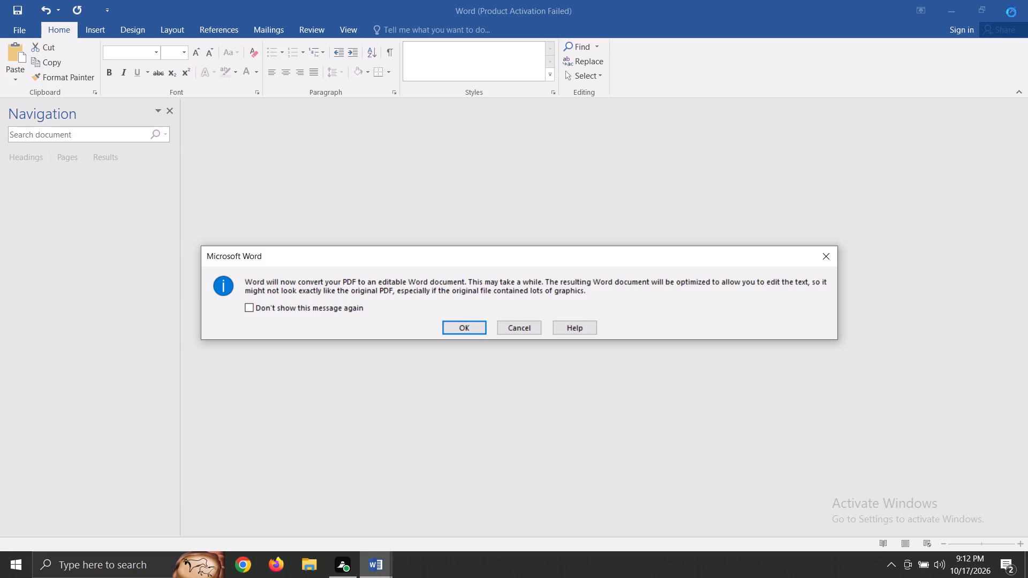
triple_click(1011, 14)
click(471, 325)
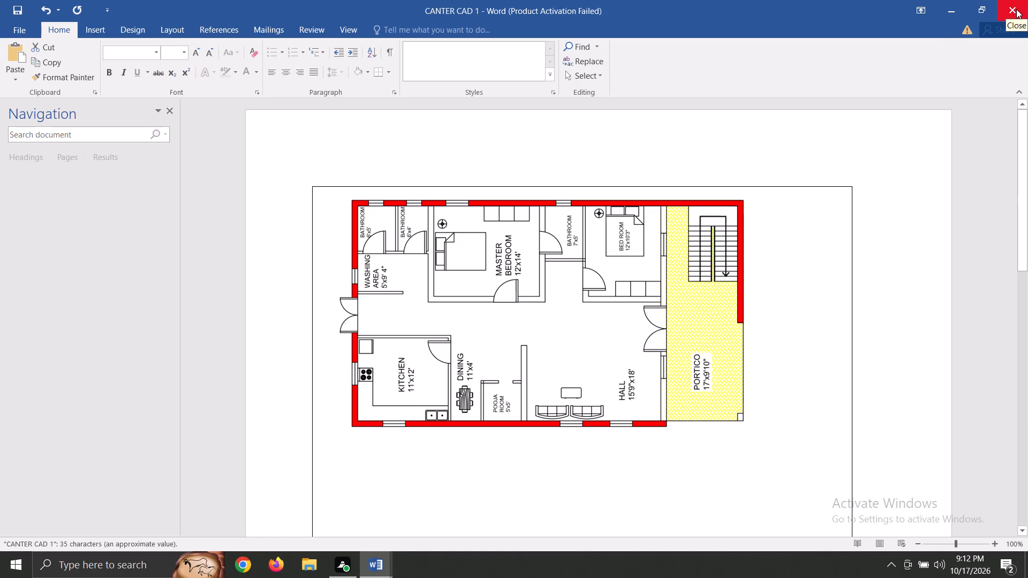
click(1016, 9)
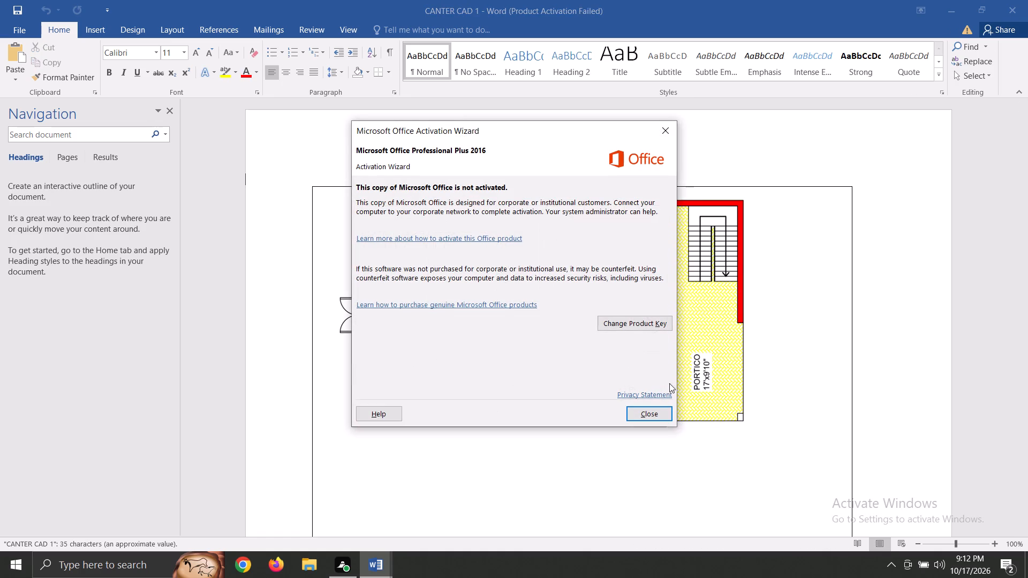
click(659, 413)
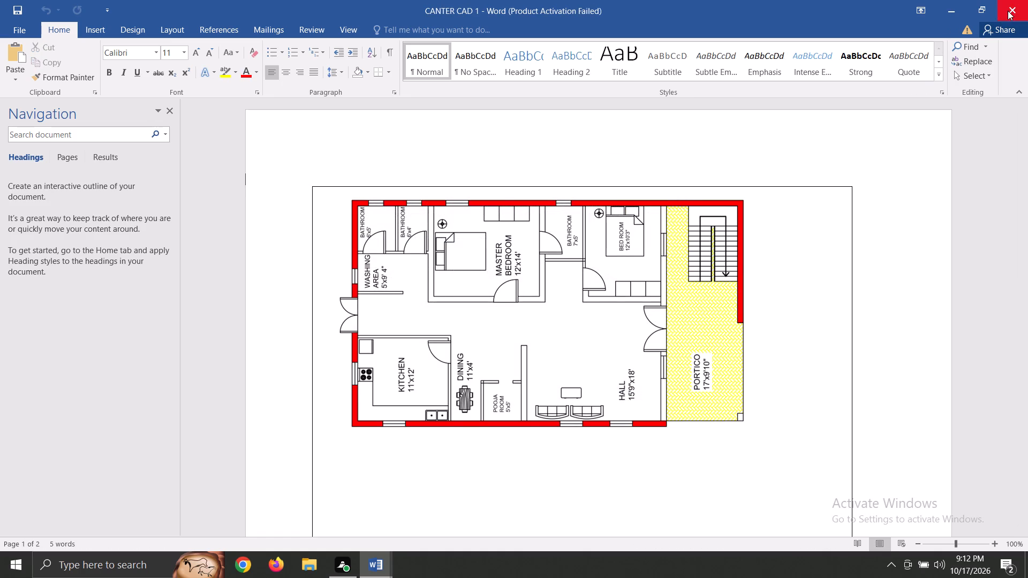
click(1008, 10)
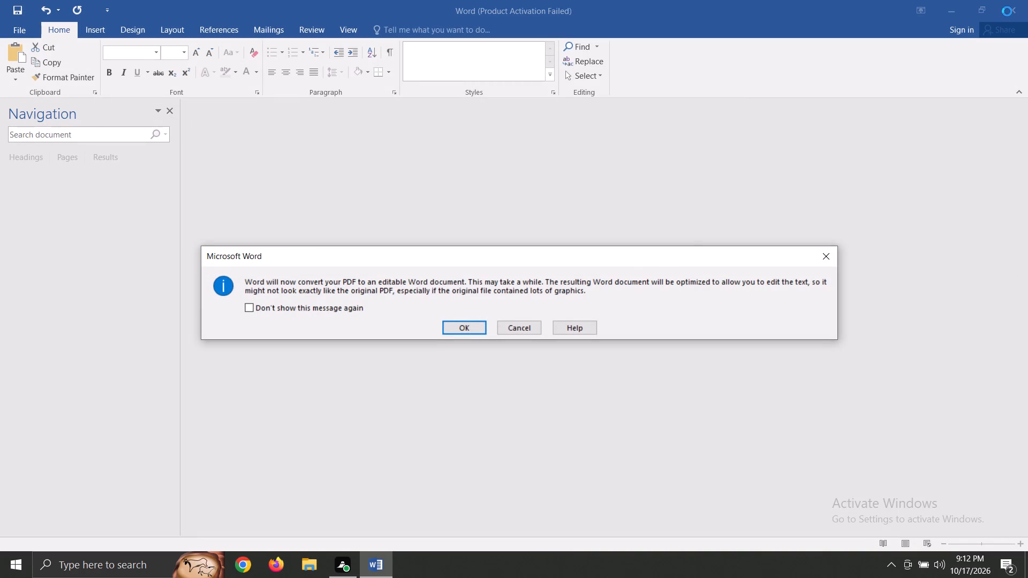
click(529, 328)
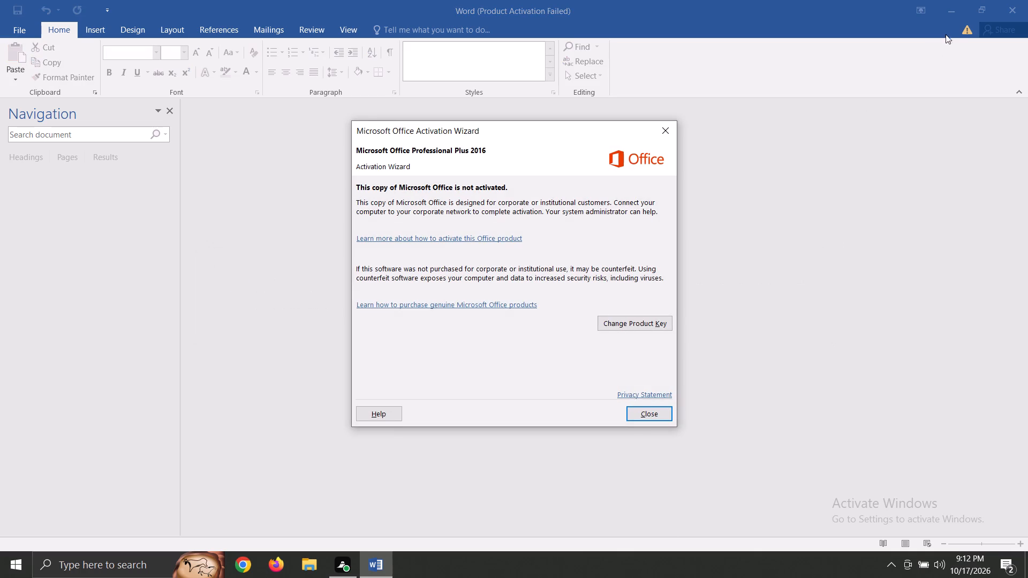
click(637, 415)
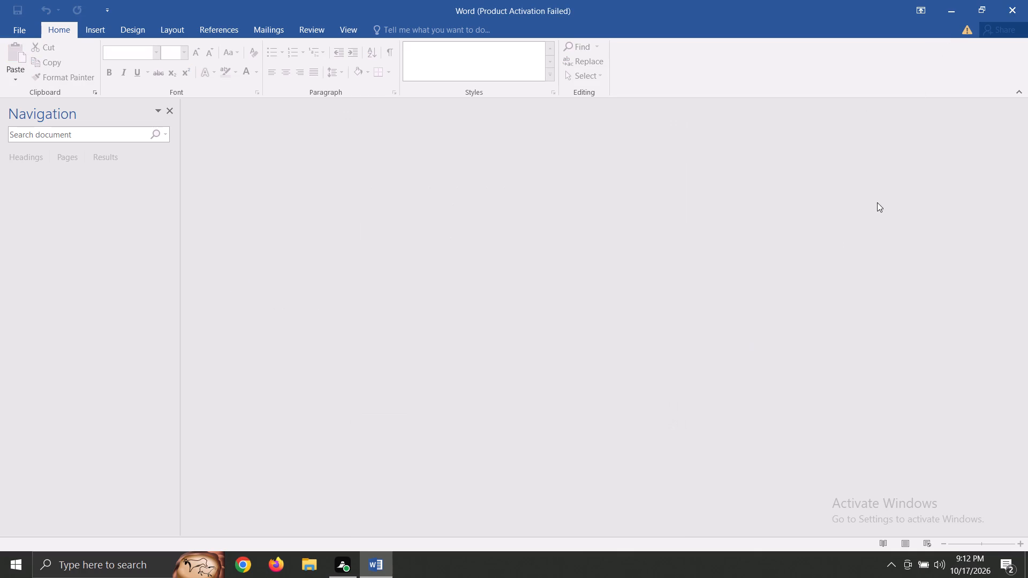